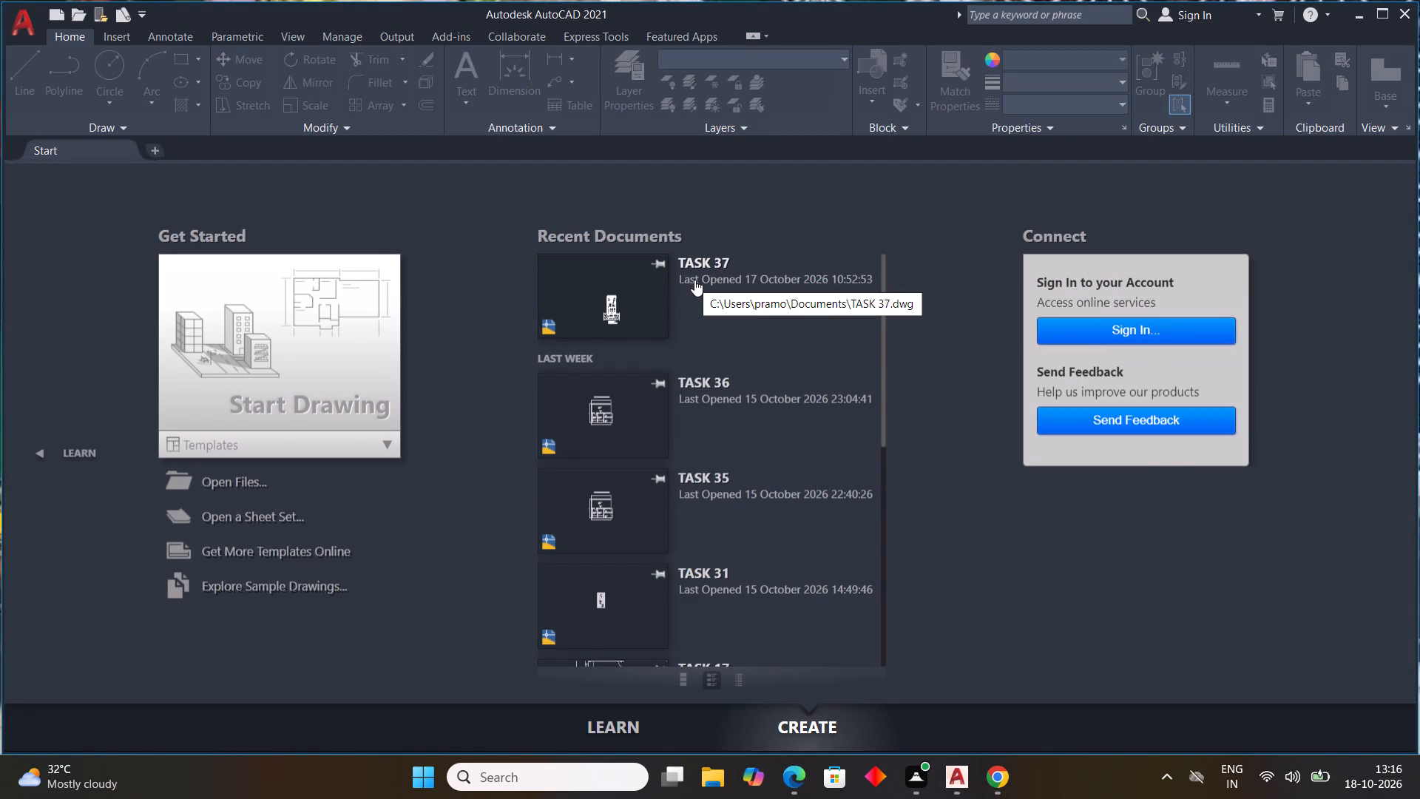
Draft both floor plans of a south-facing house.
Start a new blank drawing.
{"action": "double_click", "coordinate": [246, 274]}
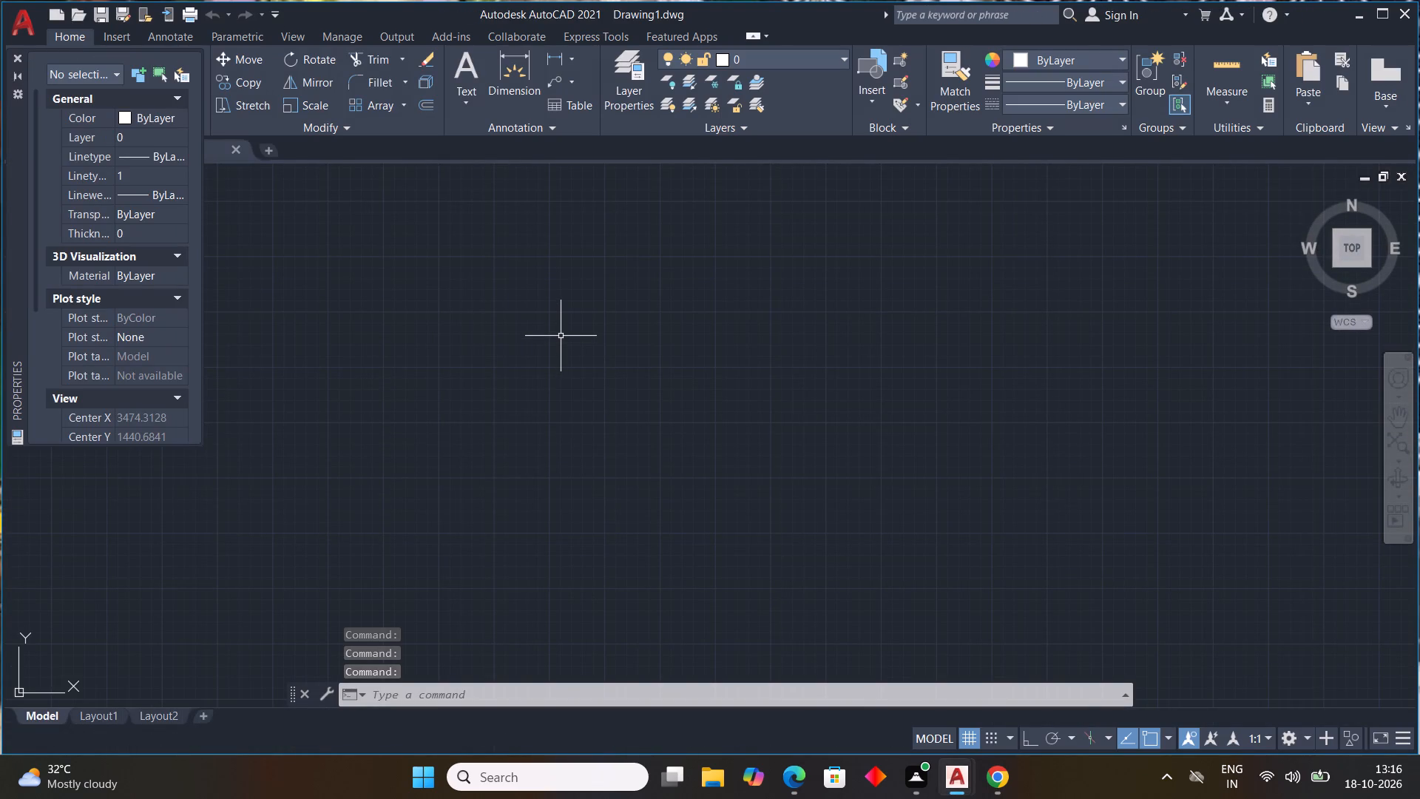
Set the drawing units to Engineering length with 0'-0.0" precision and Inches as the insertion scale.
{"action": "type", "text": "UN"}
{"action": "key", "text": "space"}
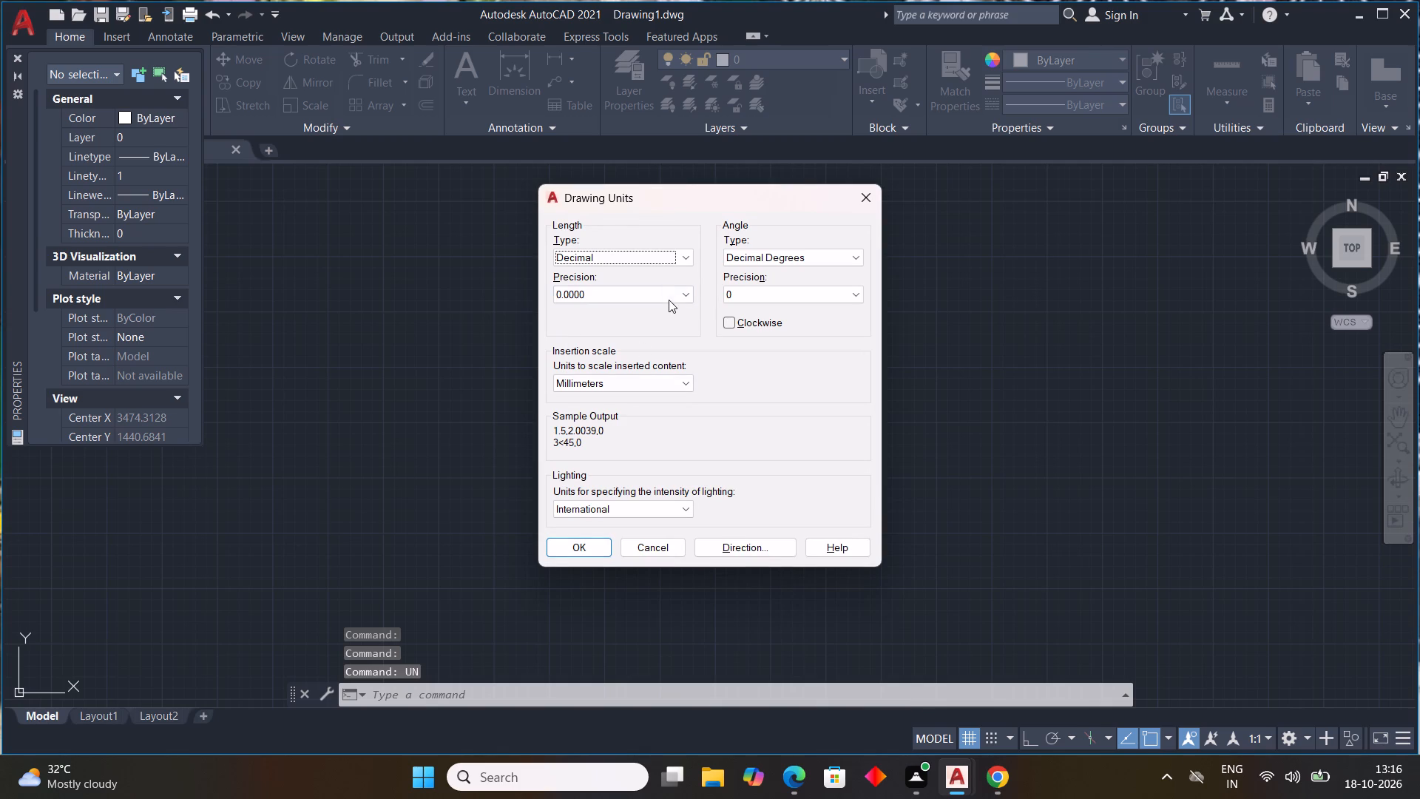
{"action": "left_click", "coordinate": [683, 254]}
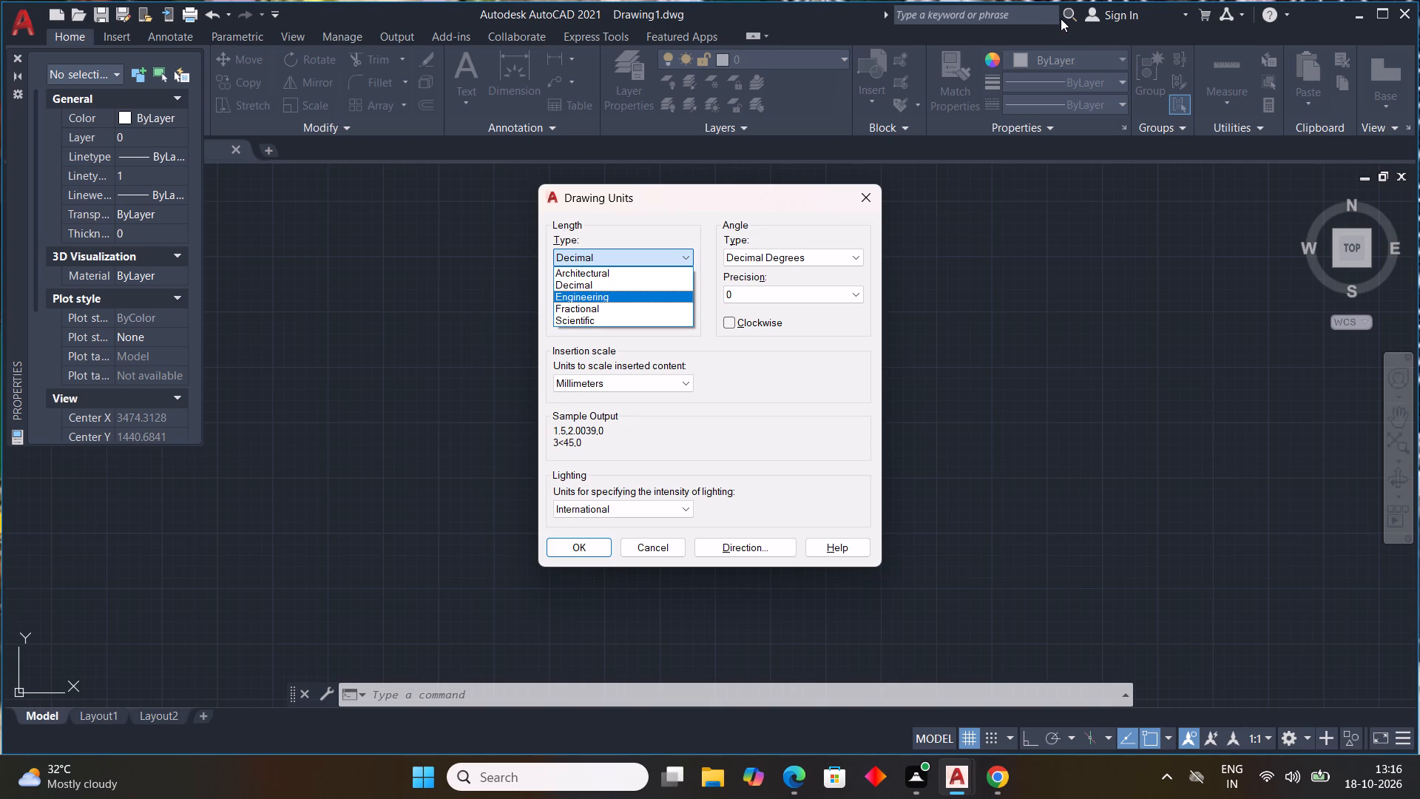
{"action": "left_click", "coordinate": [632, 300]}
{"action": "left_click", "coordinate": [622, 382]}
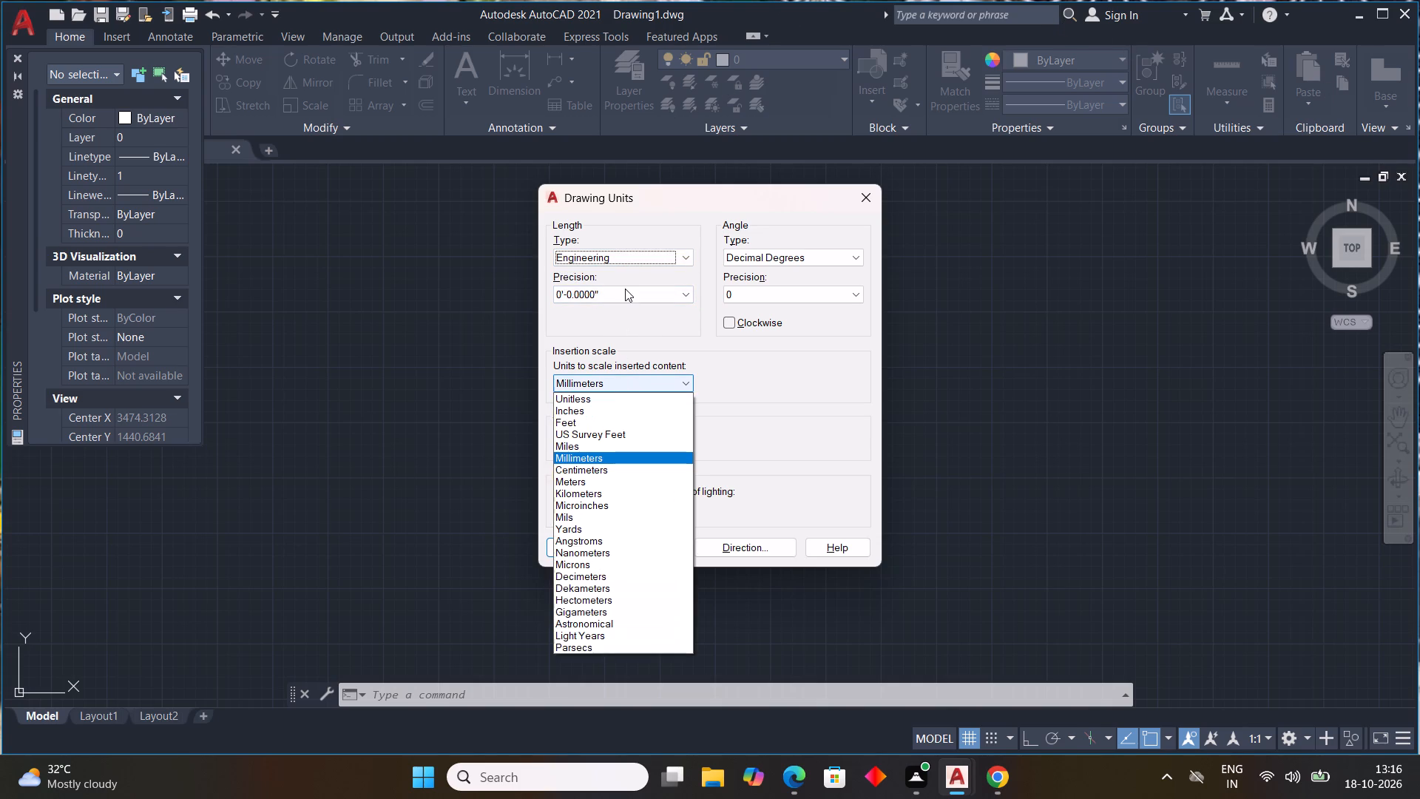
{"action": "left_click", "coordinate": [625, 287]}
{"action": "left_click", "coordinate": [625, 292]}
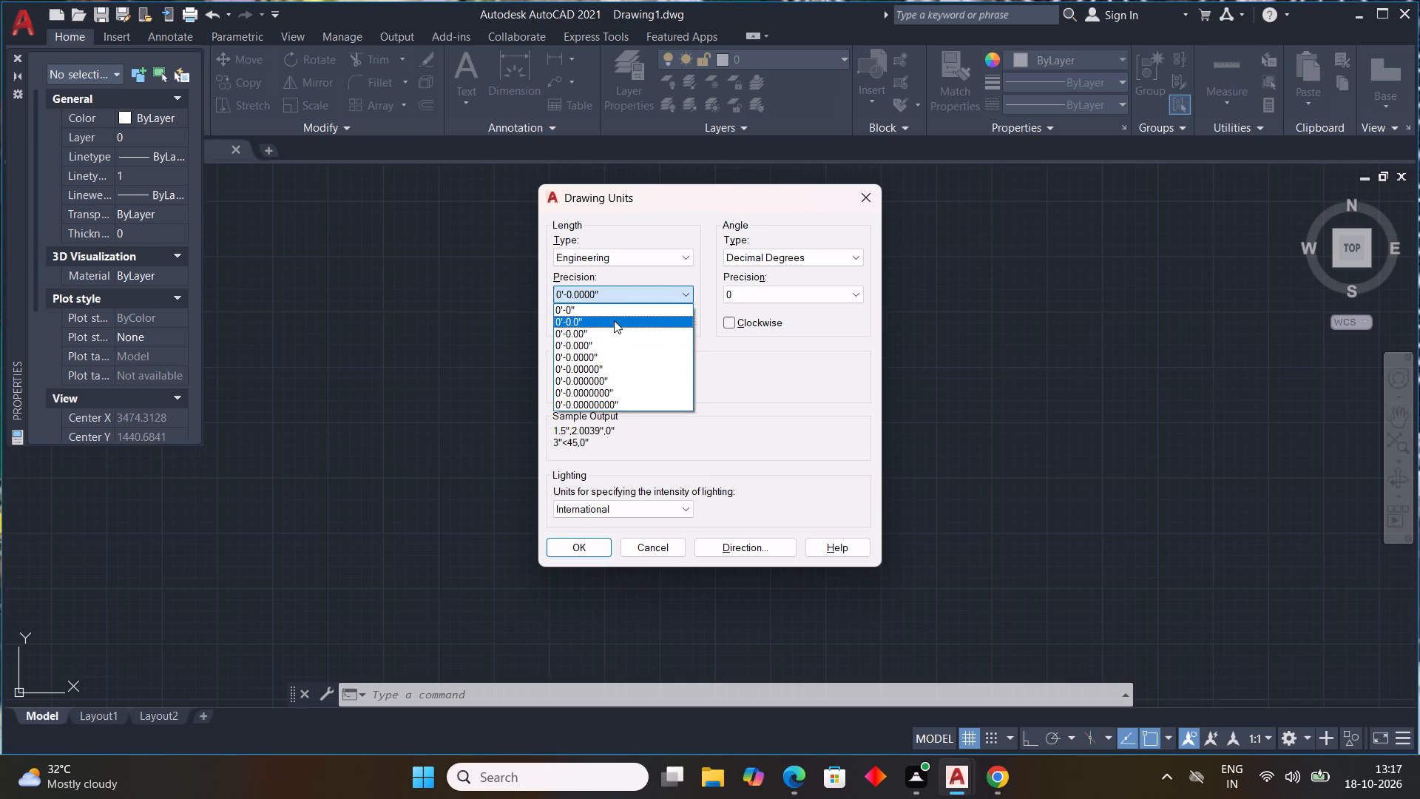
{"action": "left_click", "coordinate": [614, 320]}
{"action": "left_click", "coordinate": [597, 377]}
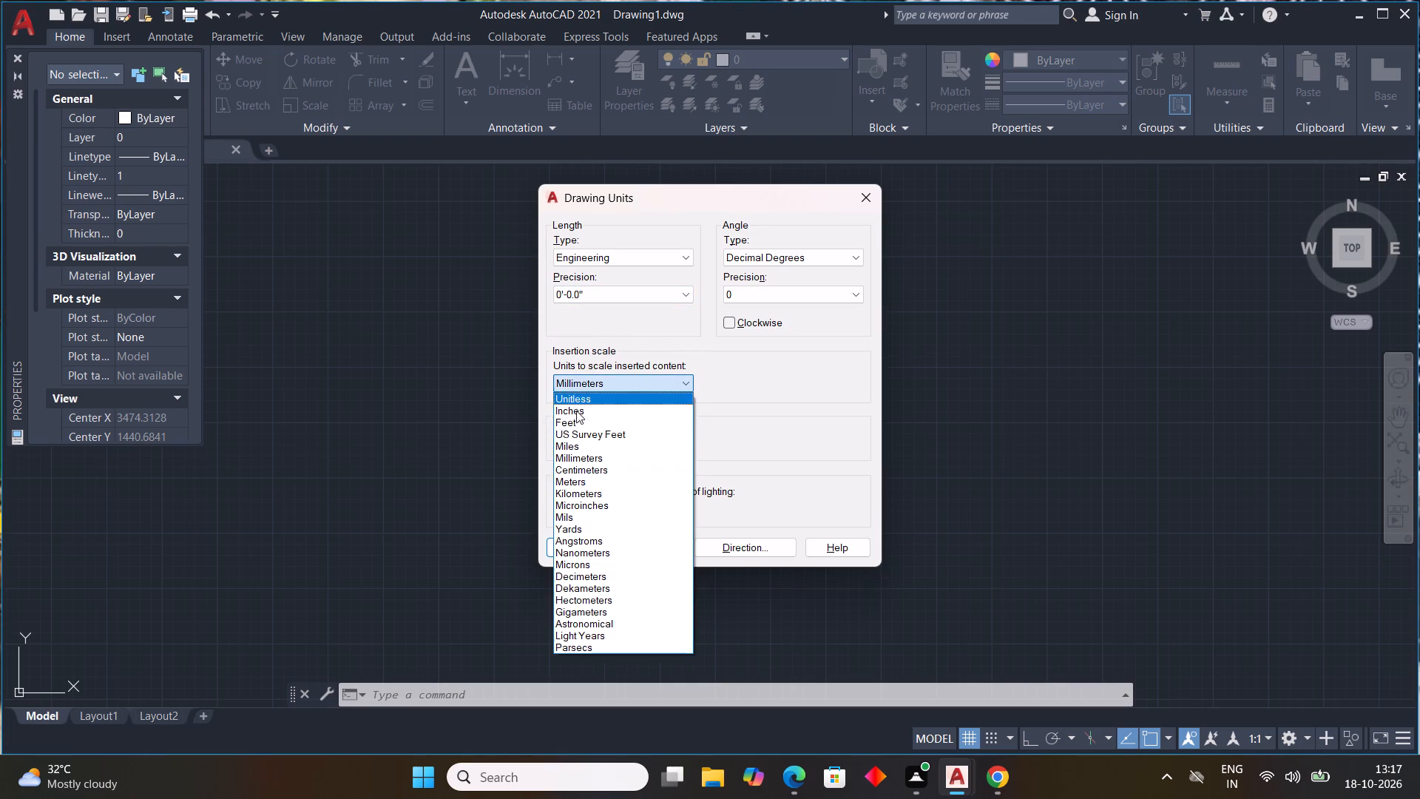
{"action": "left_click", "coordinate": [574, 412]}
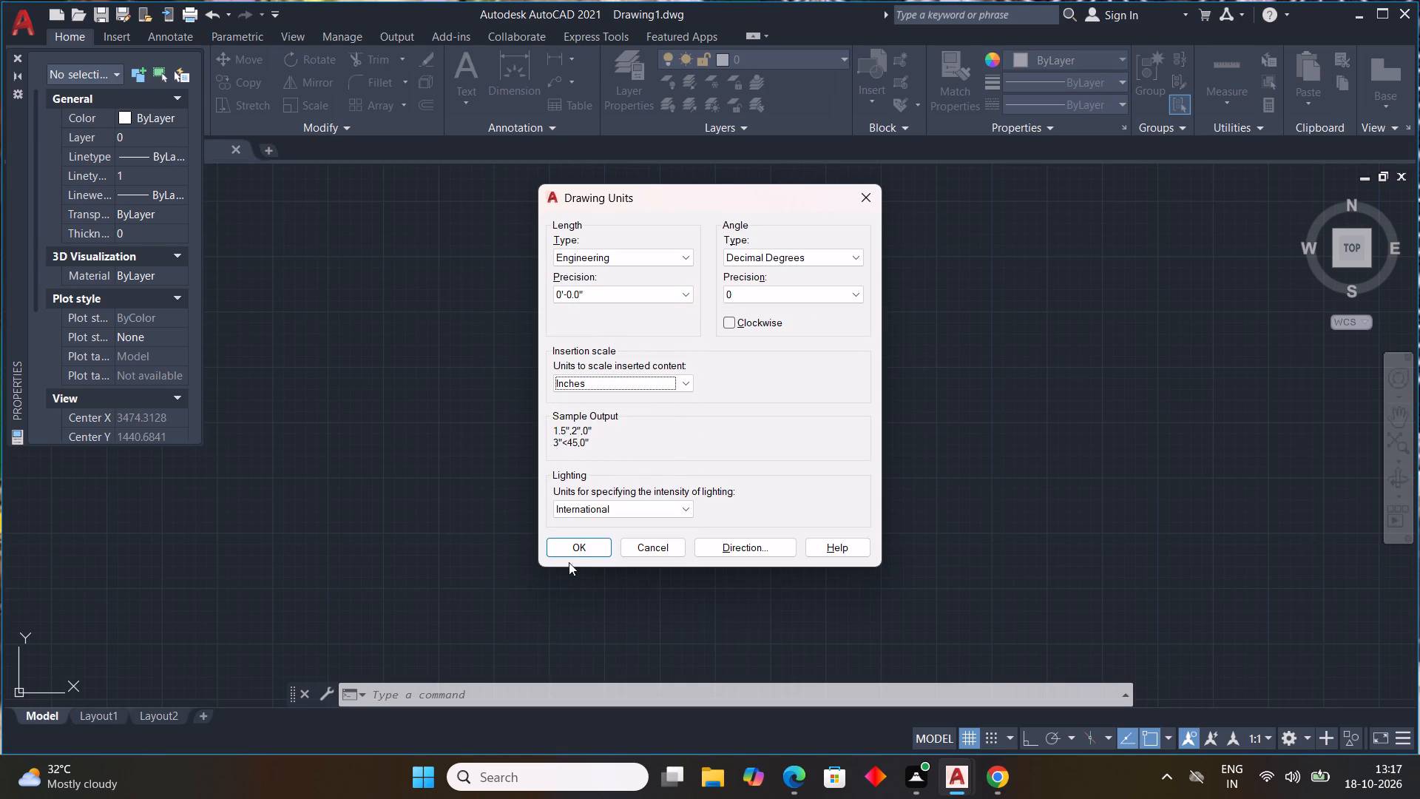
{"action": "double_click", "coordinate": [570, 552]}
{"action": "left_click", "coordinate": [717, 480]}
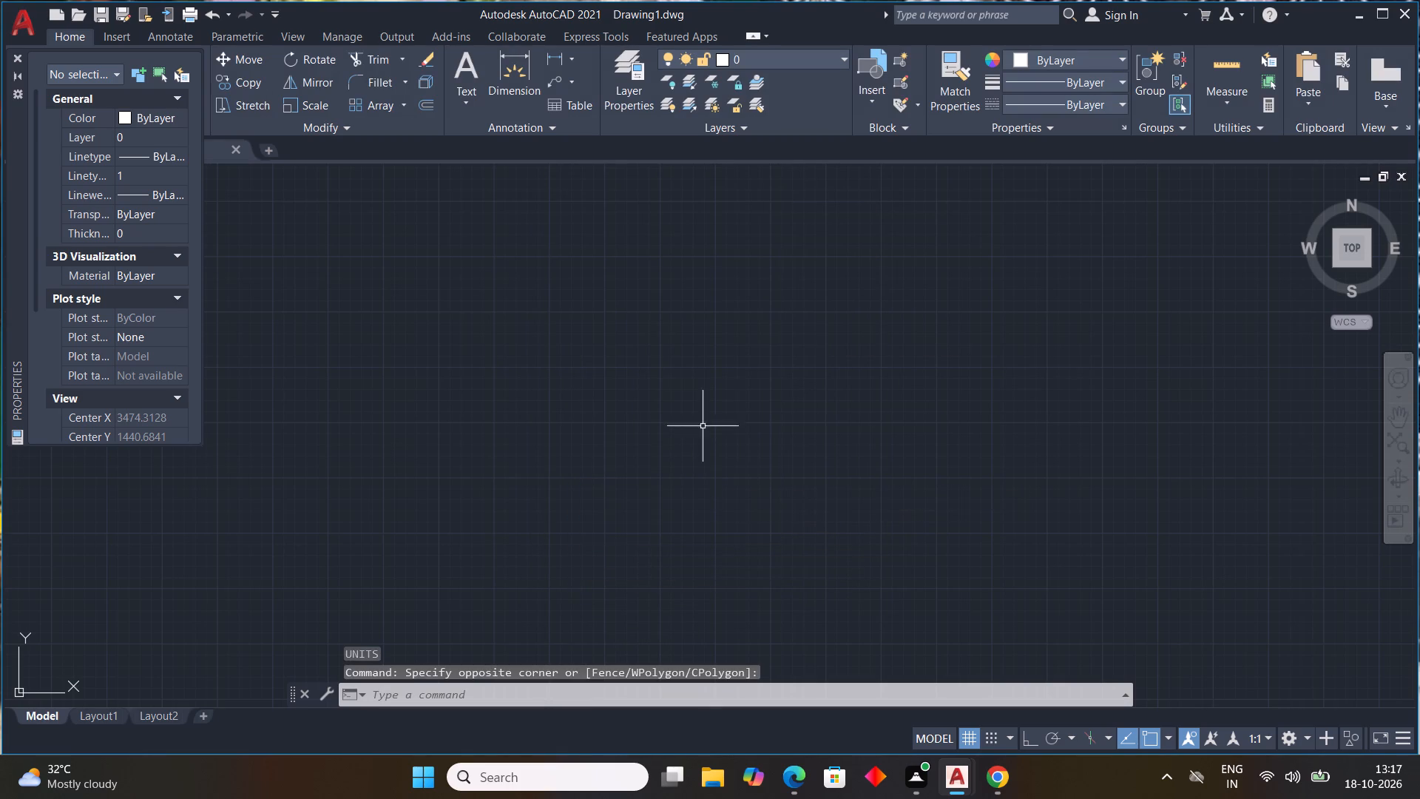
Modify the ISO-25 dimension style's primary units to Engineering format, 0'-0.0" precision and 9" round off.
{"action": "type", "text": "D"}
{"action": "key", "text": "space"}
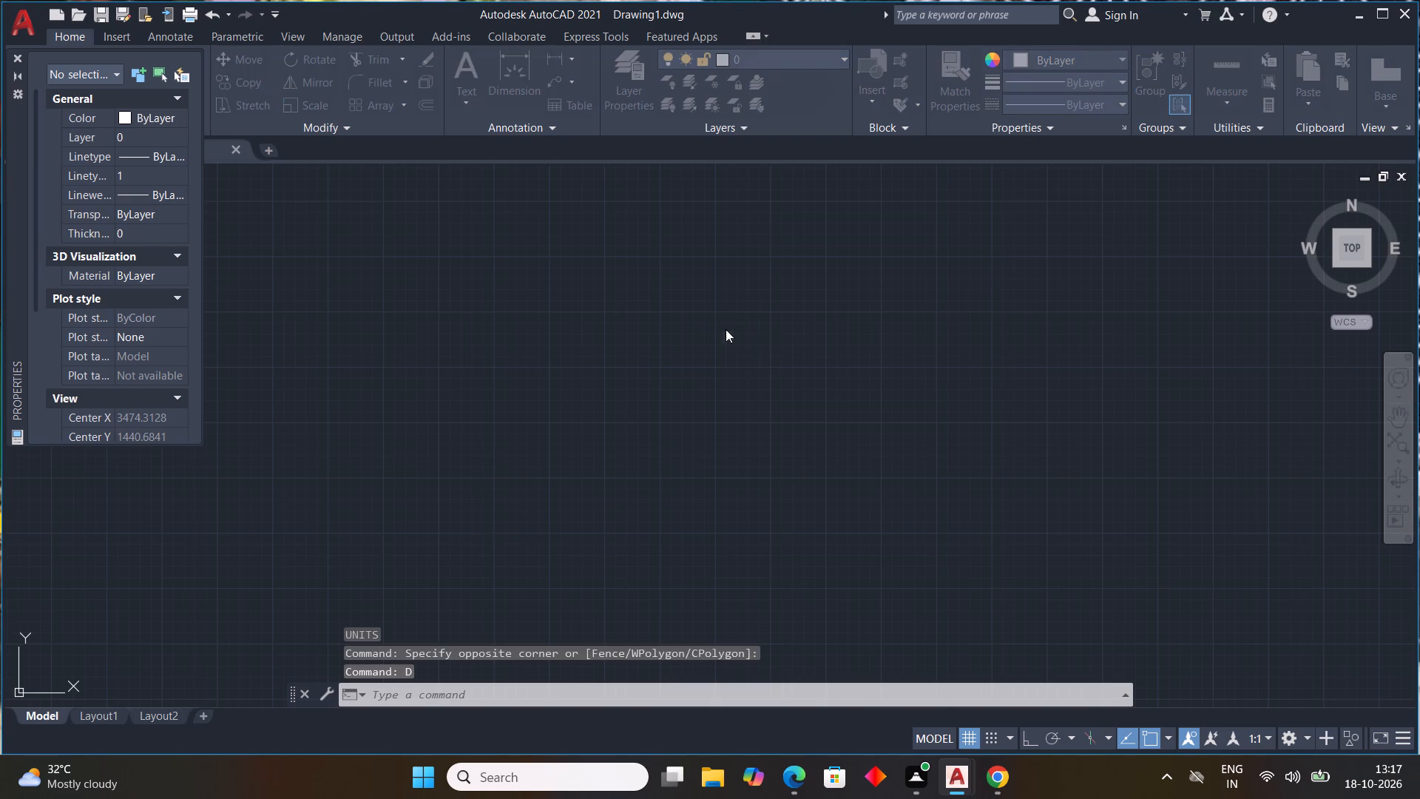
{"action": "left_click", "coordinate": [903, 342]}
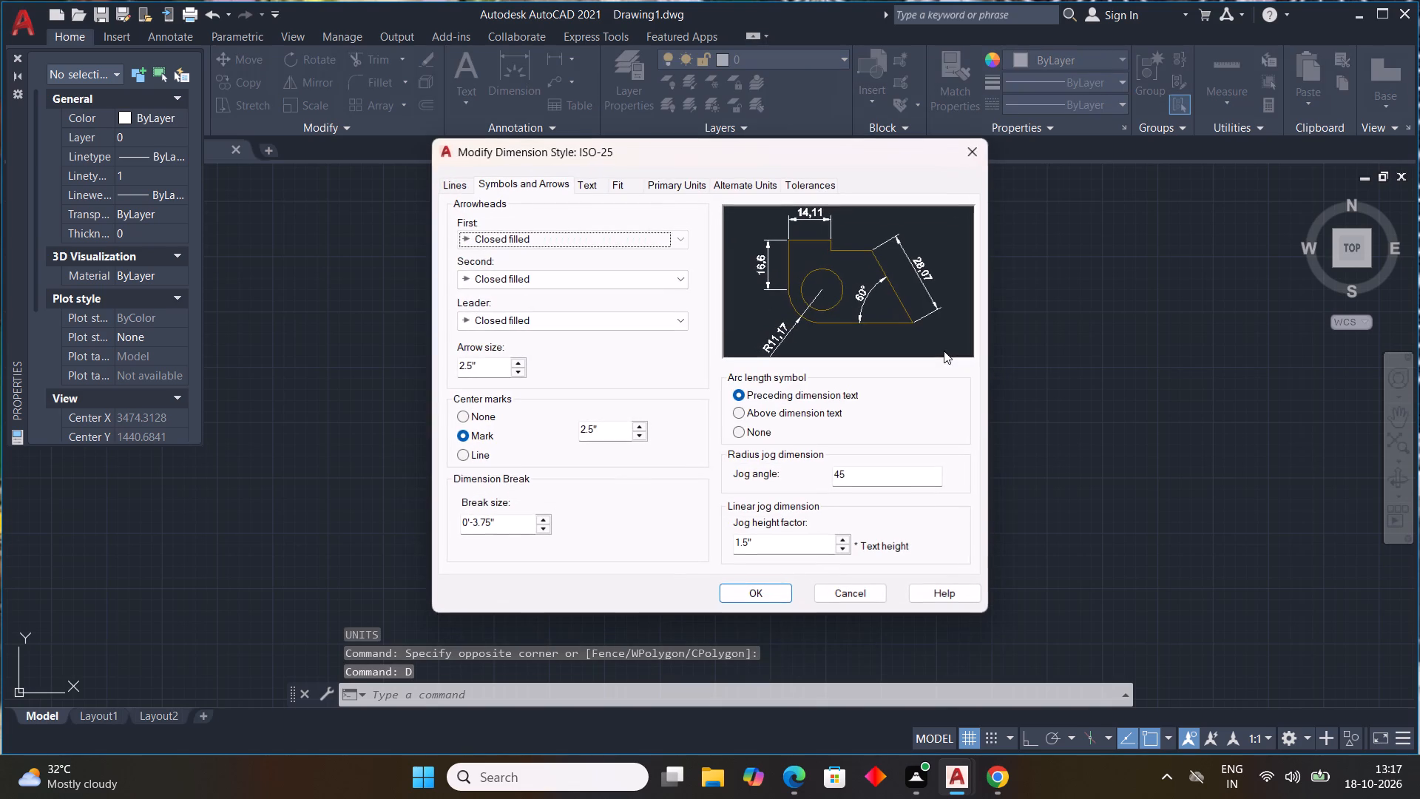
{"action": "left_click", "coordinate": [662, 188]}
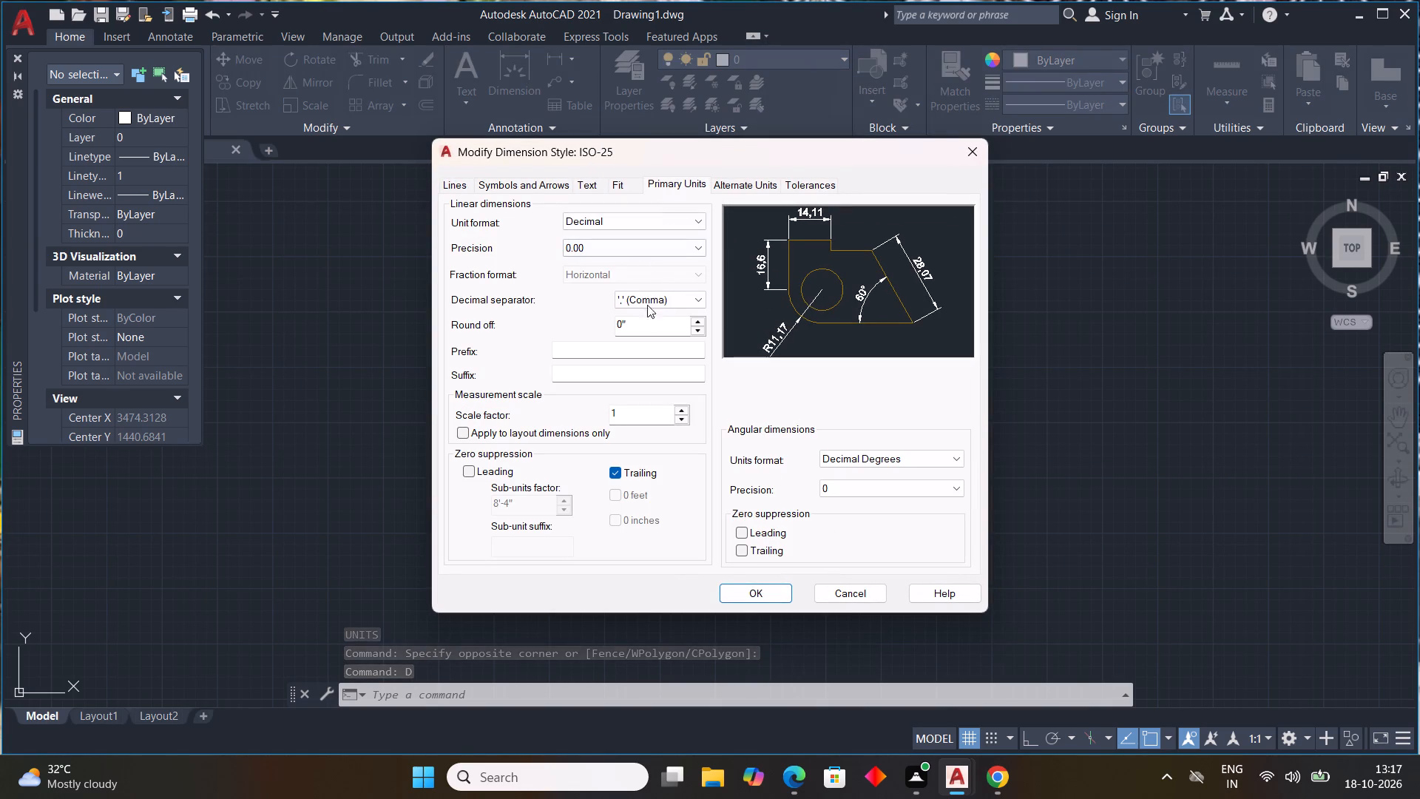
{"action": "left_click_drag", "start_coordinate": [648, 324], "coordinate": [0, 230]}
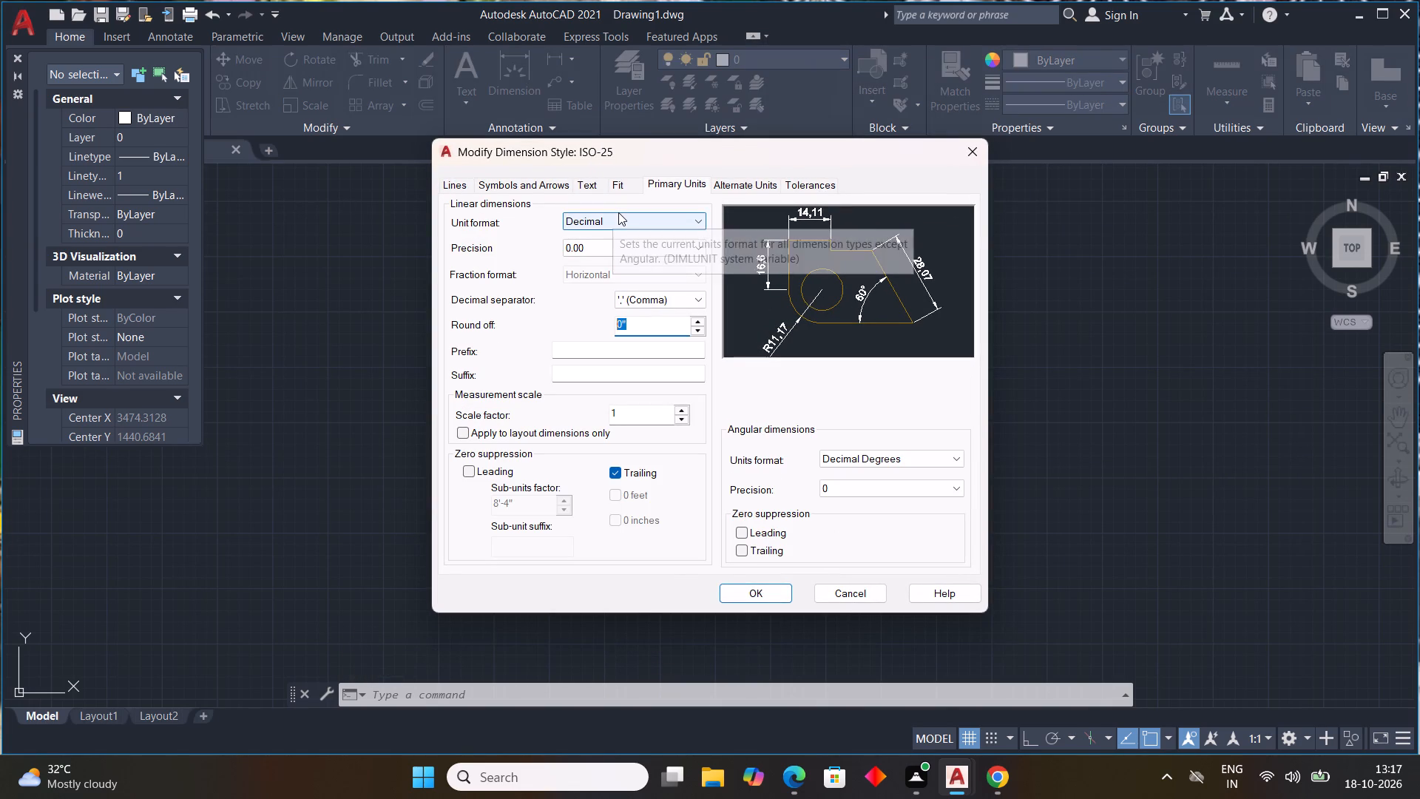
{"action": "left_click", "coordinate": [618, 212]}
{"action": "left_click", "coordinate": [615, 265]}
{"action": "left_click", "coordinate": [618, 249]}
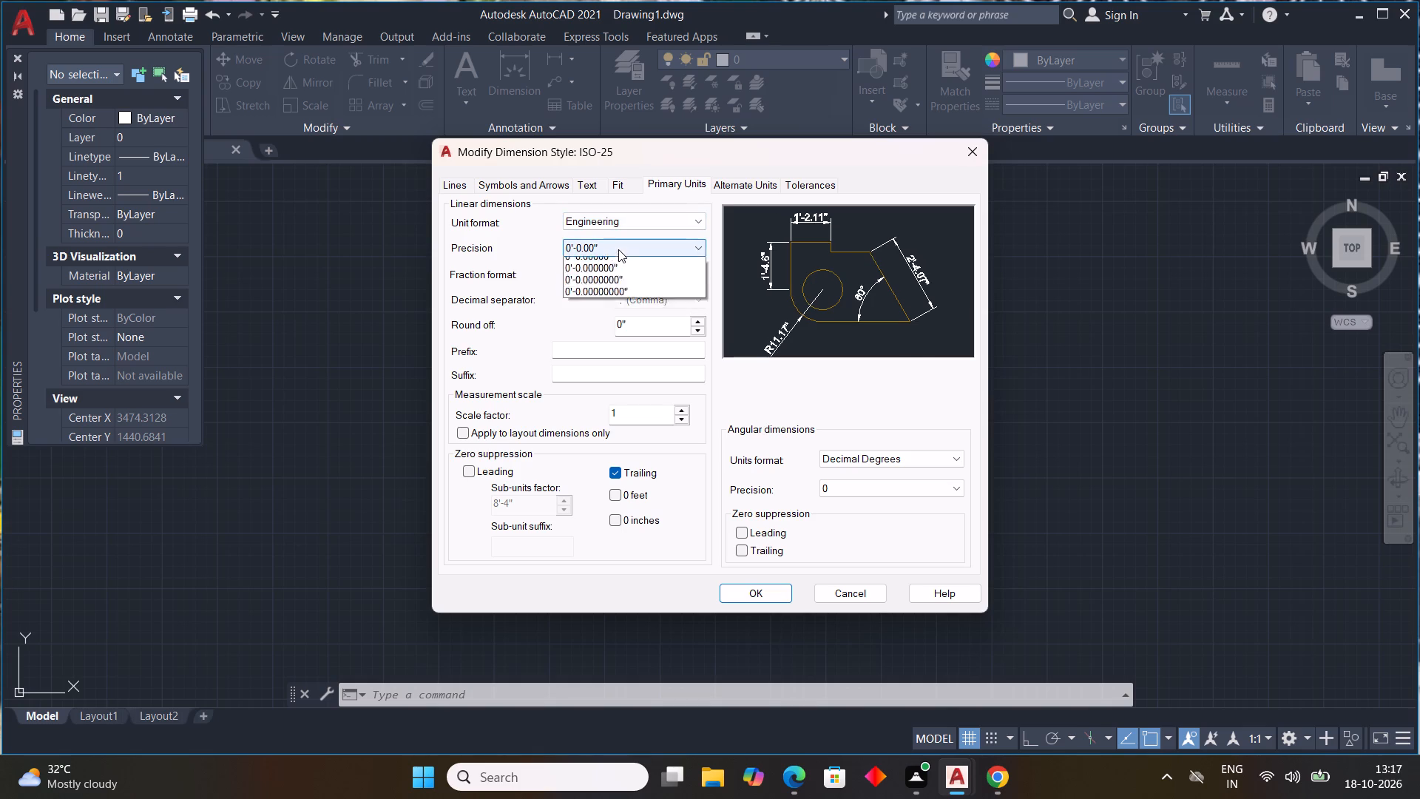
{"action": "left_click", "coordinate": [623, 277]}
{"action": "left_click_drag", "start_coordinate": [646, 326], "coordinate": [1, 290]}
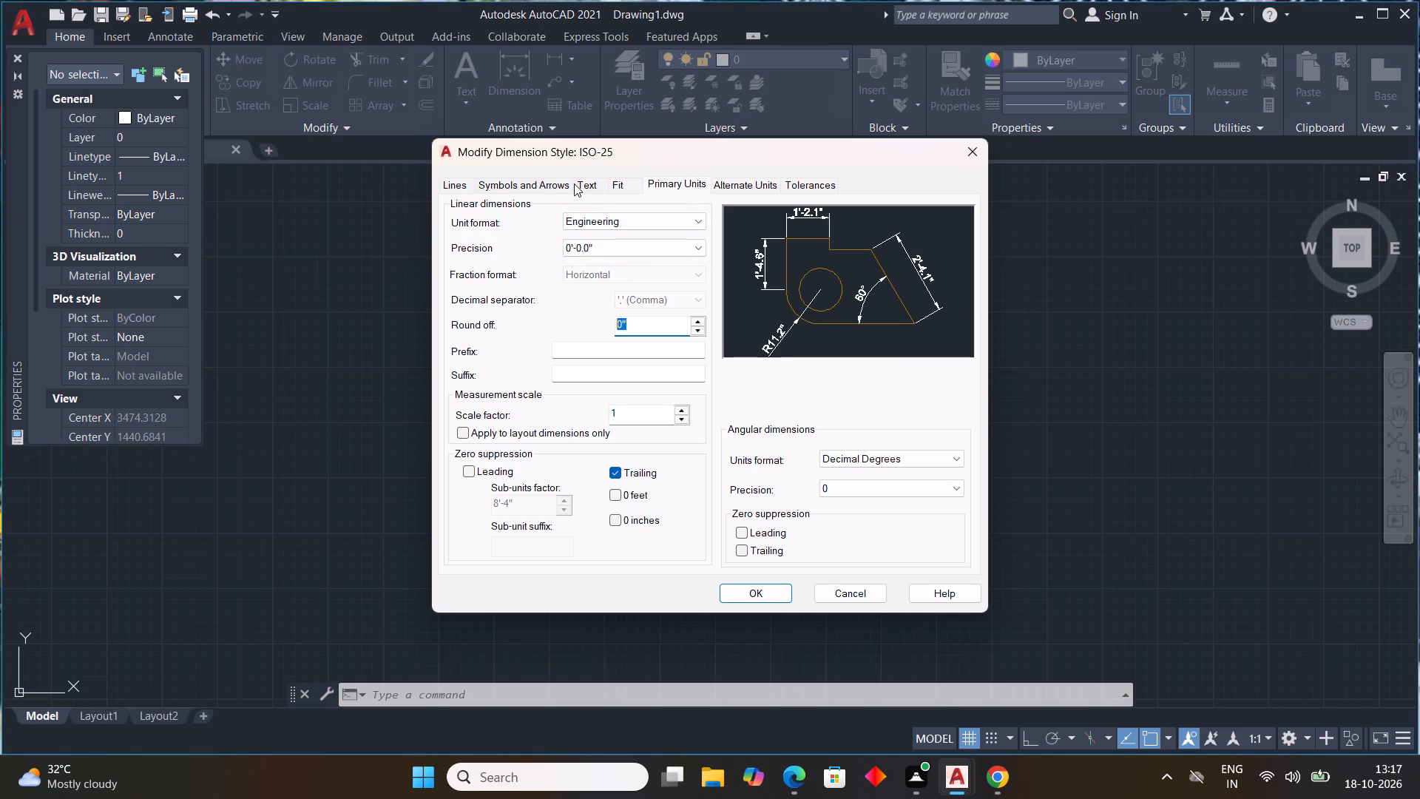
{"action": "key", "text": "9"}
{"action": "key", "text": "shift+quotedbl"}
{"action": "key", "text": "Return"}
Set the ISO-25 dimension style's text height to 9".
{"action": "left_click", "coordinate": [593, 176]}
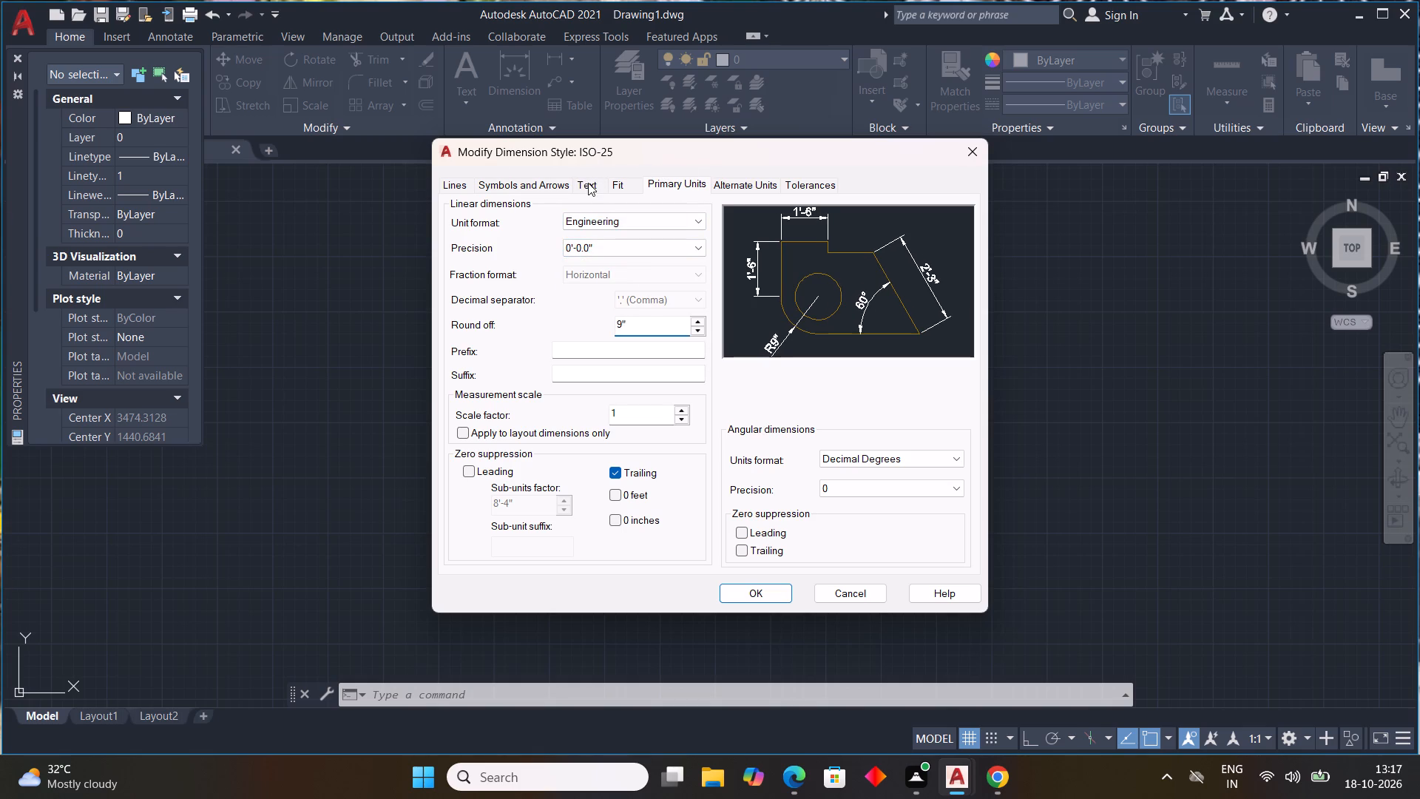
{"action": "left_click", "coordinate": [588, 183]}
{"action": "left_click_drag", "start_coordinate": [663, 319], "coordinate": [331, 287]}
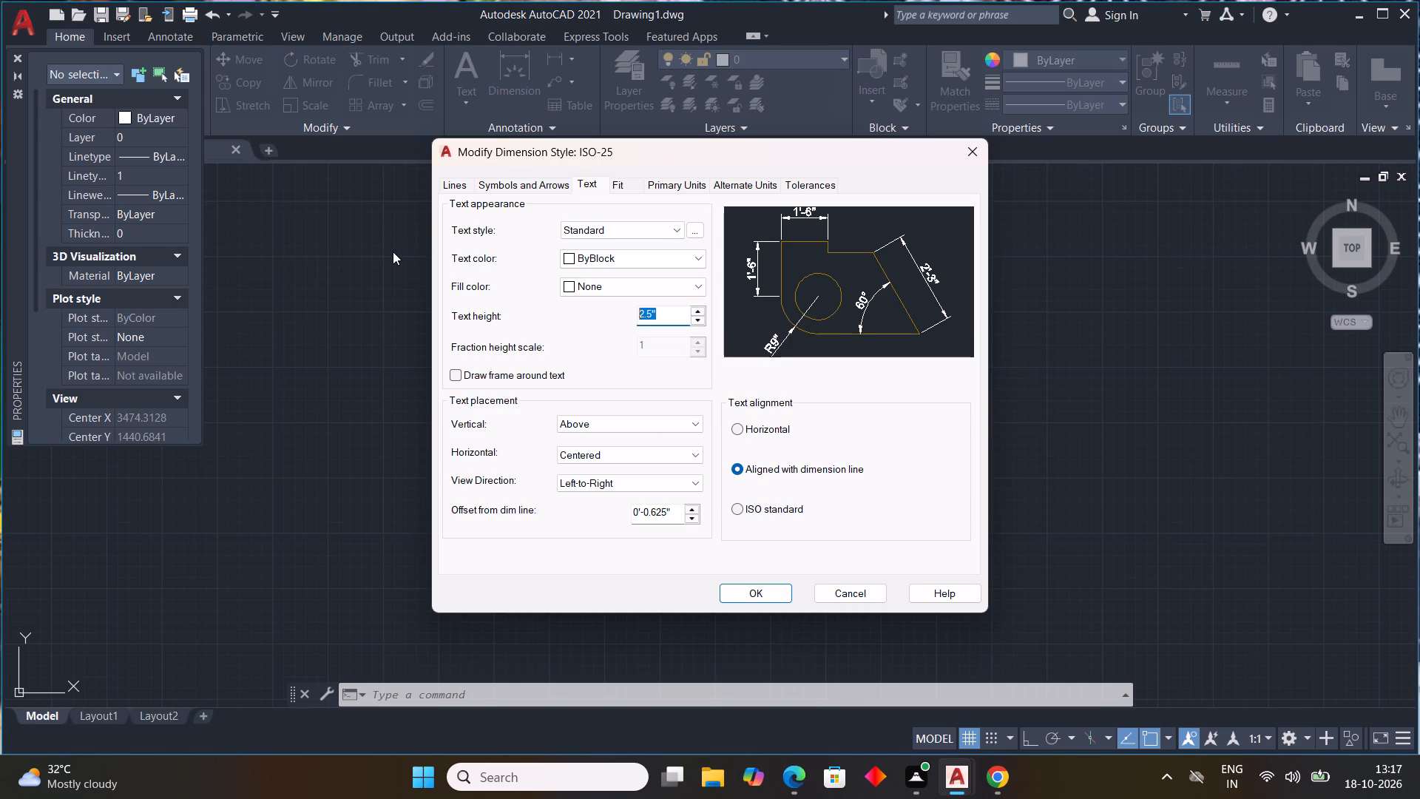
{"action": "key", "text": "9"}
{"action": "key", "text": "shift+quotedbl"}
{"action": "key", "text": "Return"}
Set the ISO-25 dimension style's arrow size to 9" and save the style modifications.
{"action": "left_click", "coordinate": [494, 178]}
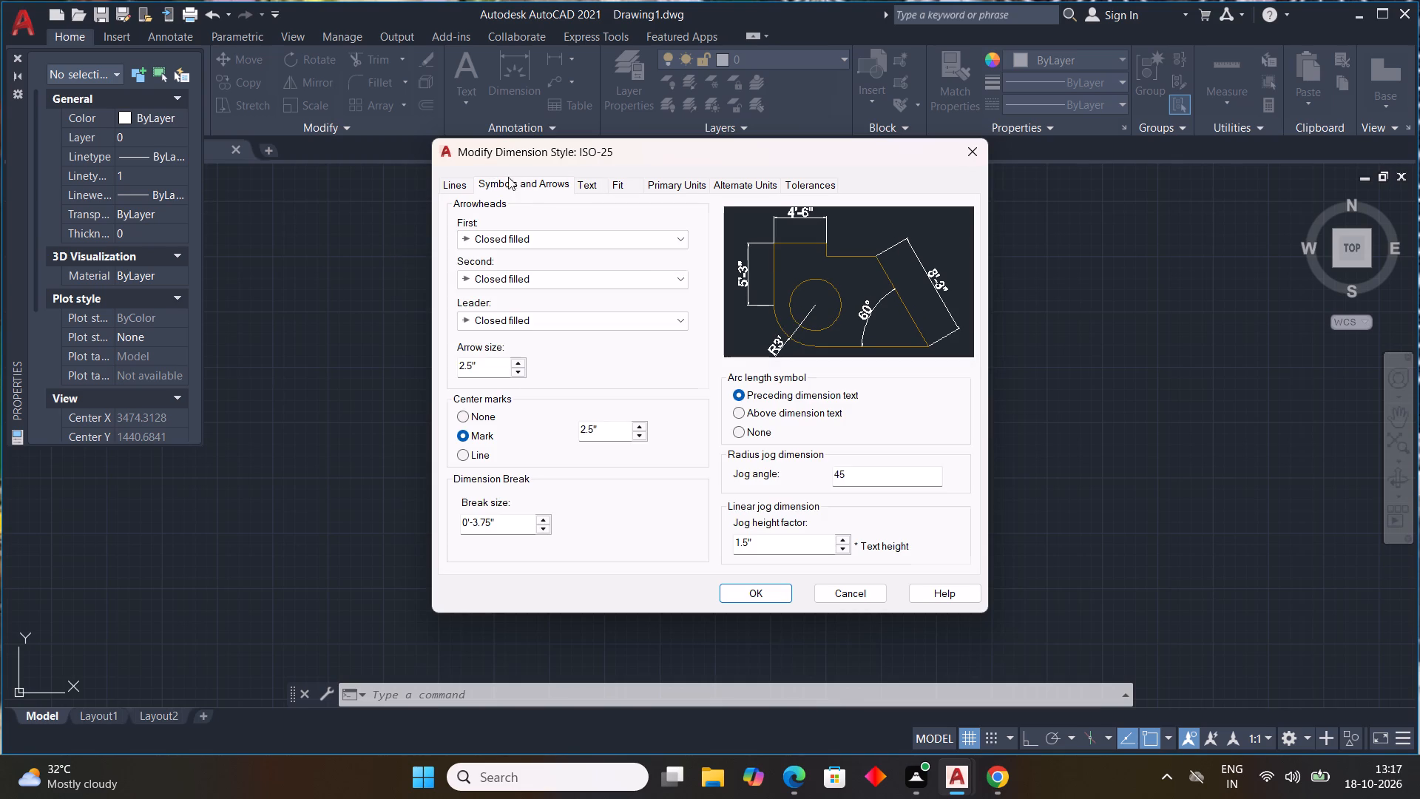
{"action": "left_click_drag", "start_coordinate": [493, 365], "coordinate": [189, 320]}
{"action": "key", "text": "9"}
{"action": "key", "text": "apostrophe"}
{"action": "key", "text": "Return"}
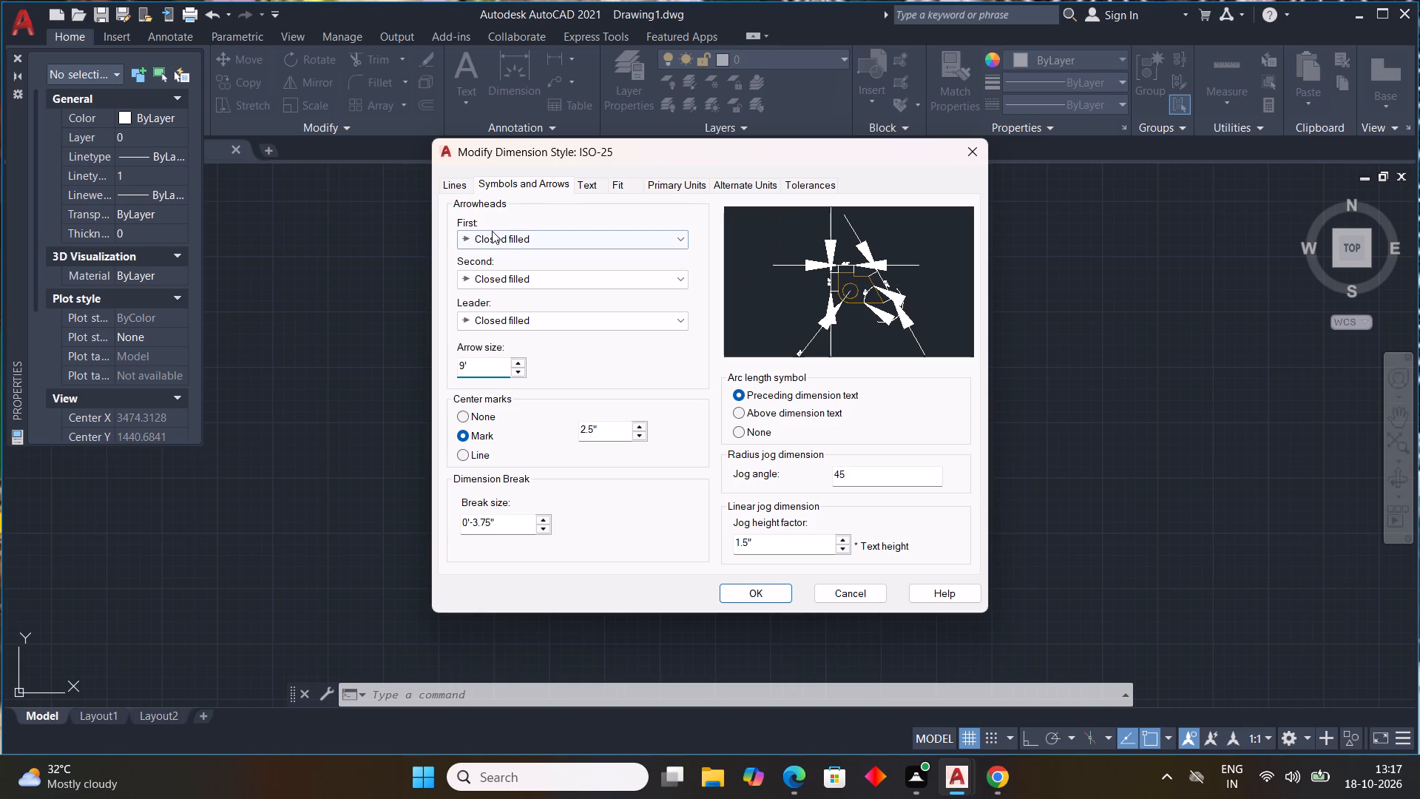
{"action": "left_click_drag", "start_coordinate": [477, 366], "coordinate": [208, 336]}
{"action": "key", "text": "9"}
{"action": "key", "text": "shift+quotedbl"}
{"action": "key", "text": "Return"}
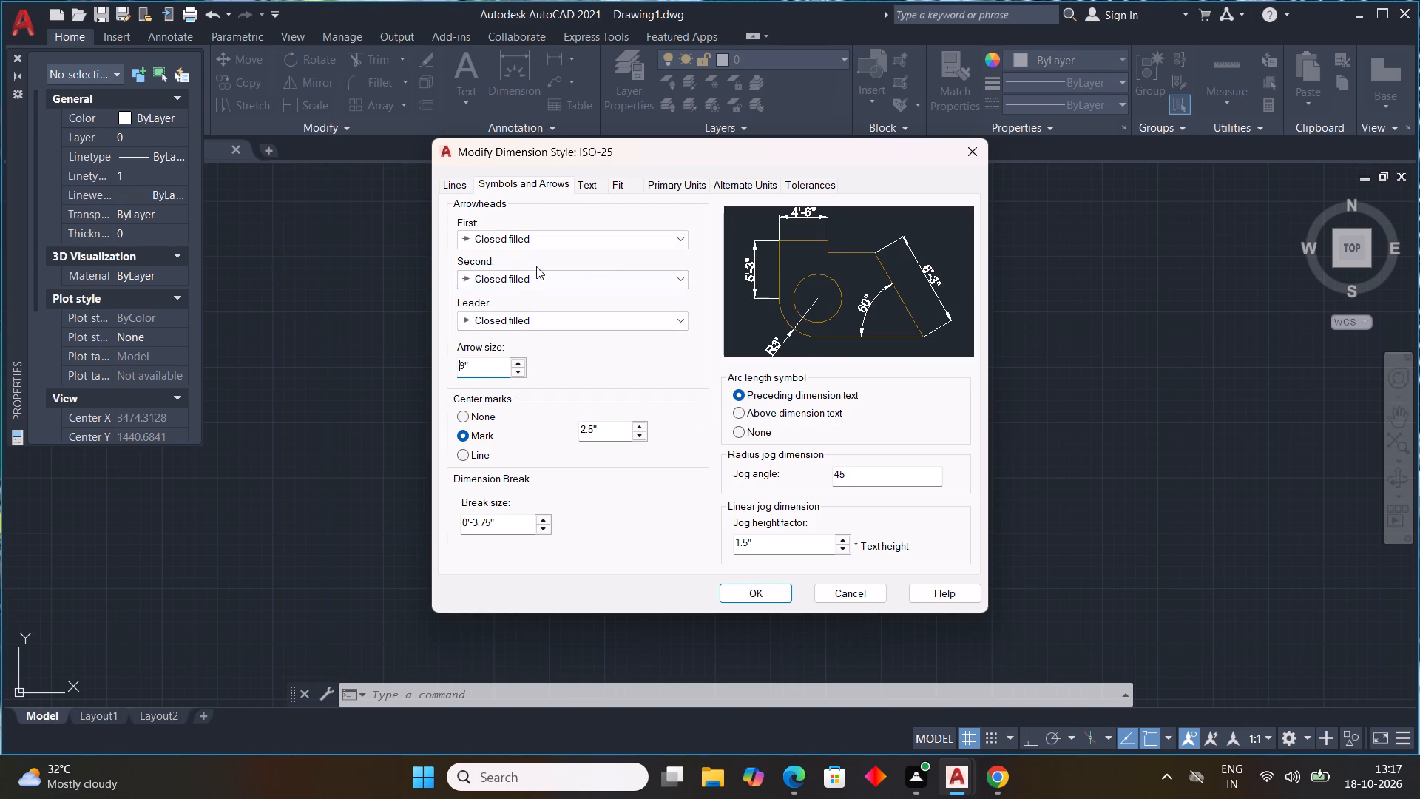
{"action": "left_click", "coordinate": [751, 590]}
Make ISO-25 the current dimension style and close the Dimension Style Manager.
{"action": "triple_click", "coordinate": [921, 288]}
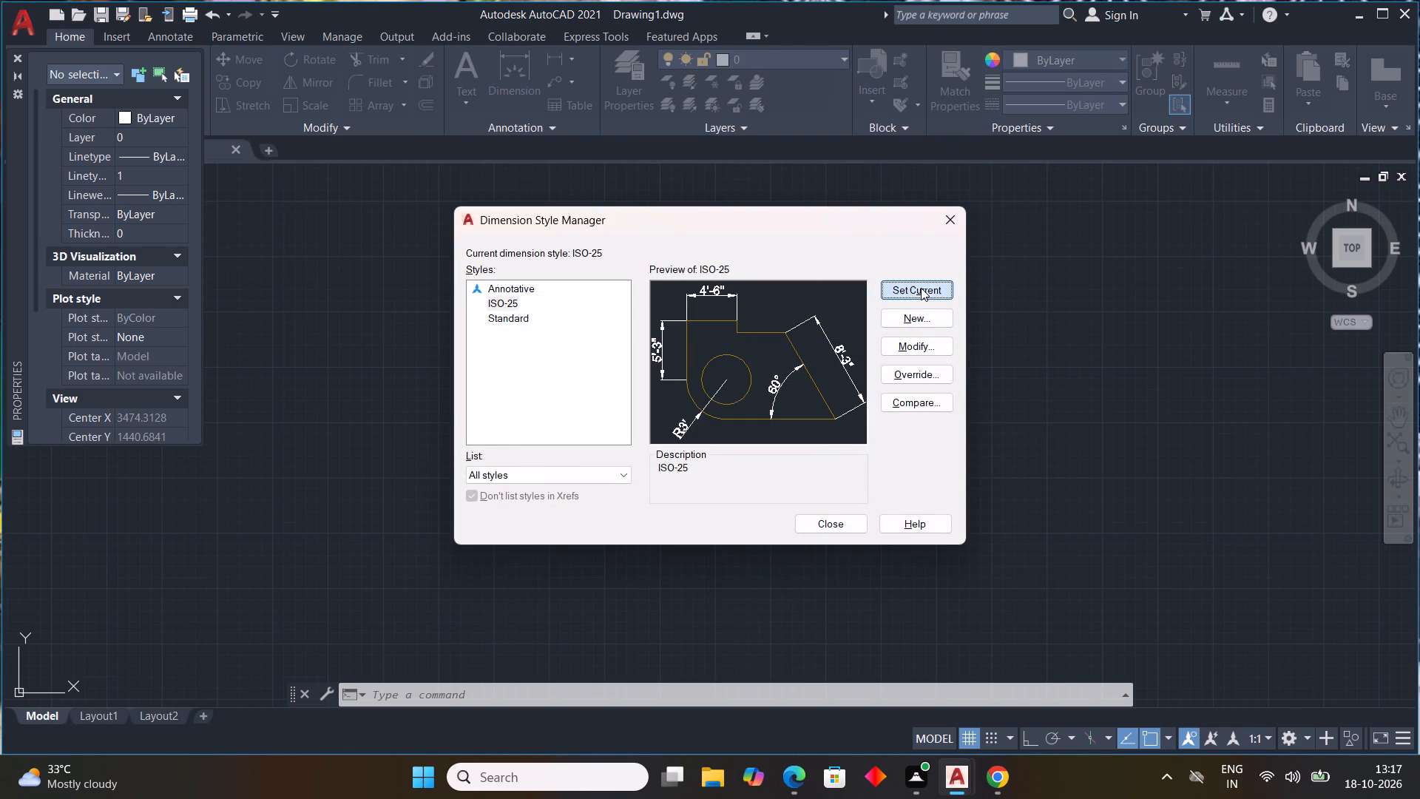
{"action": "left_click", "coordinate": [827, 529]}
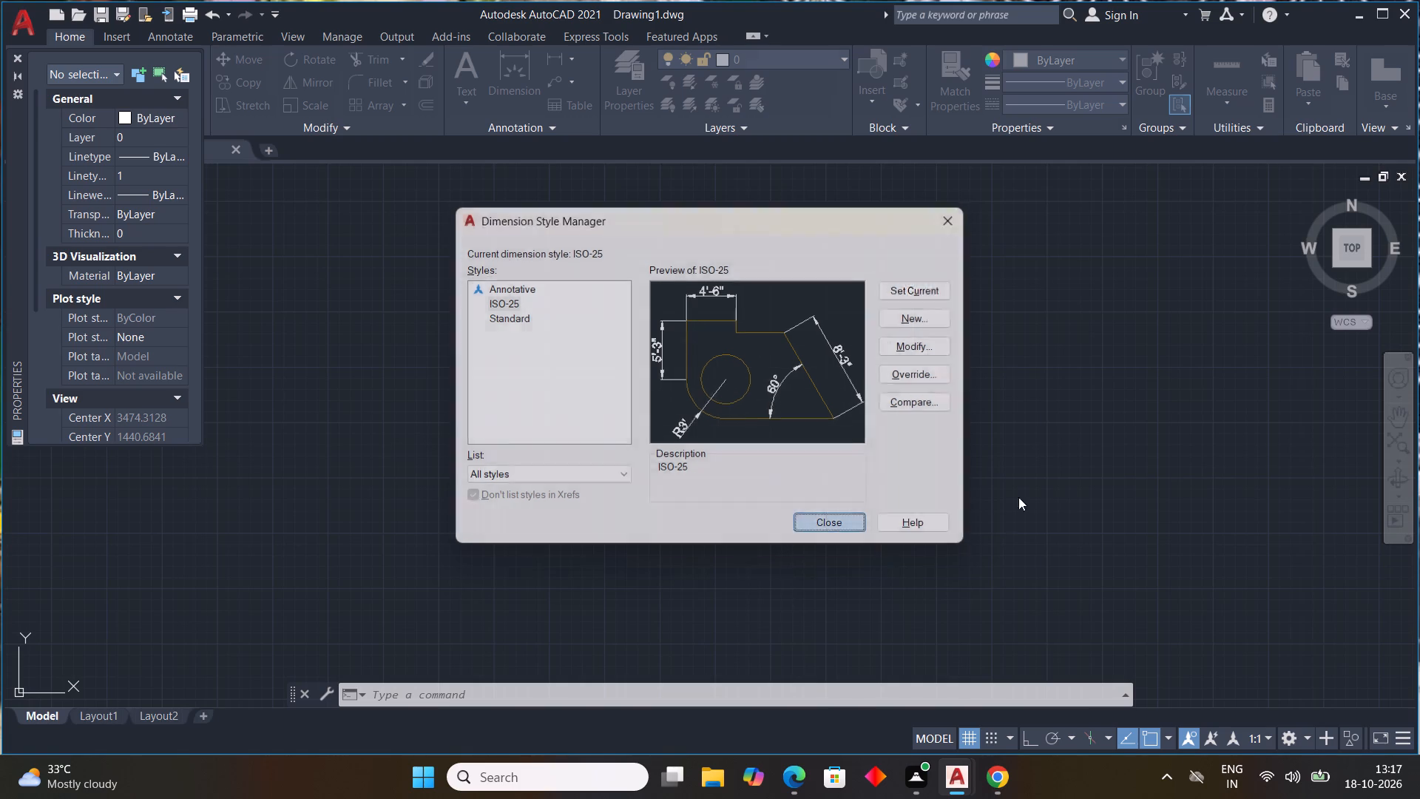
With Ortho on, draw a 20'0" horizontal line towards the east as the outline's bottom edge.
{"action": "key", "text": "l"}
{"action": "key", "text": "space"}
{"action": "left_click", "coordinate": [356, 508]}
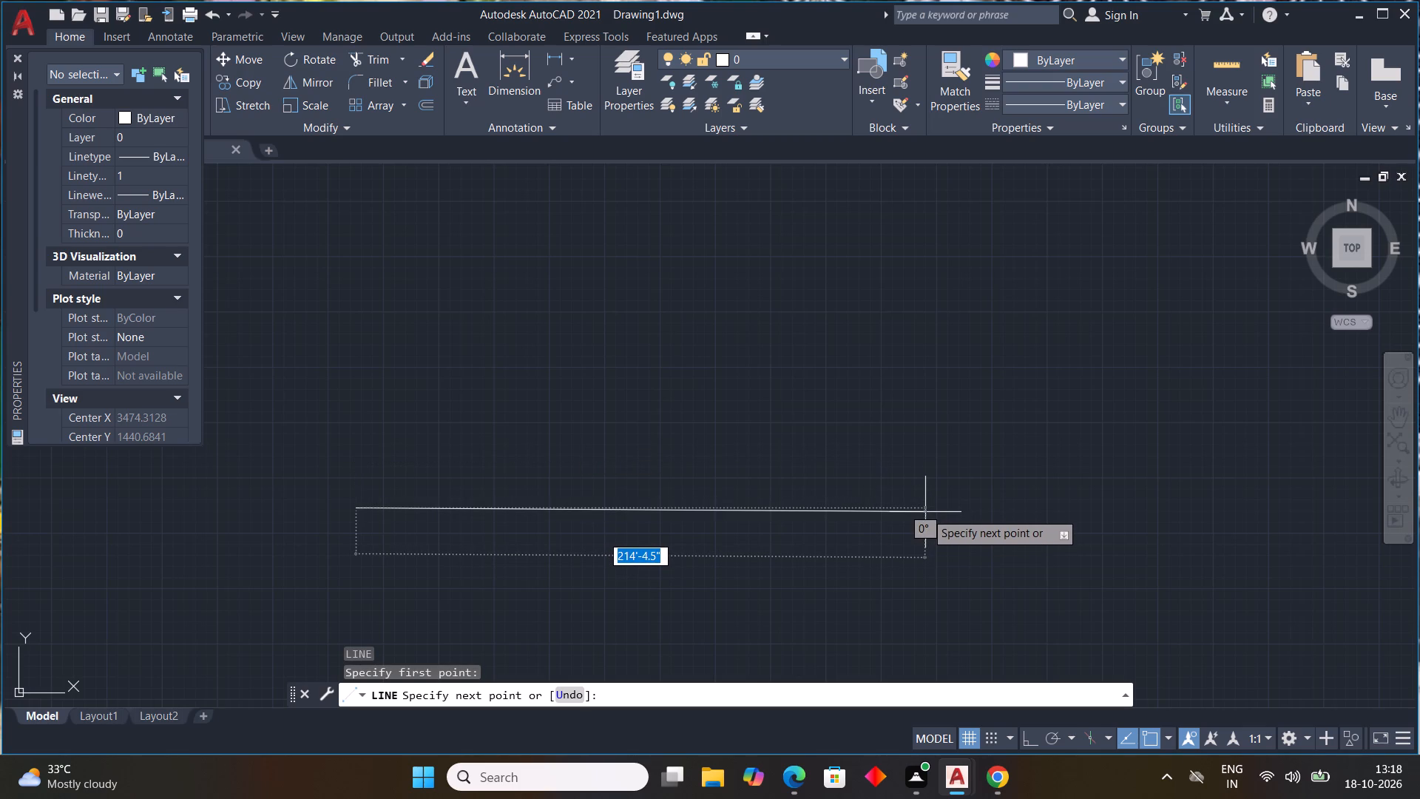
{"action": "key", "text": "F8"}
{"action": "key", "text": "2"}
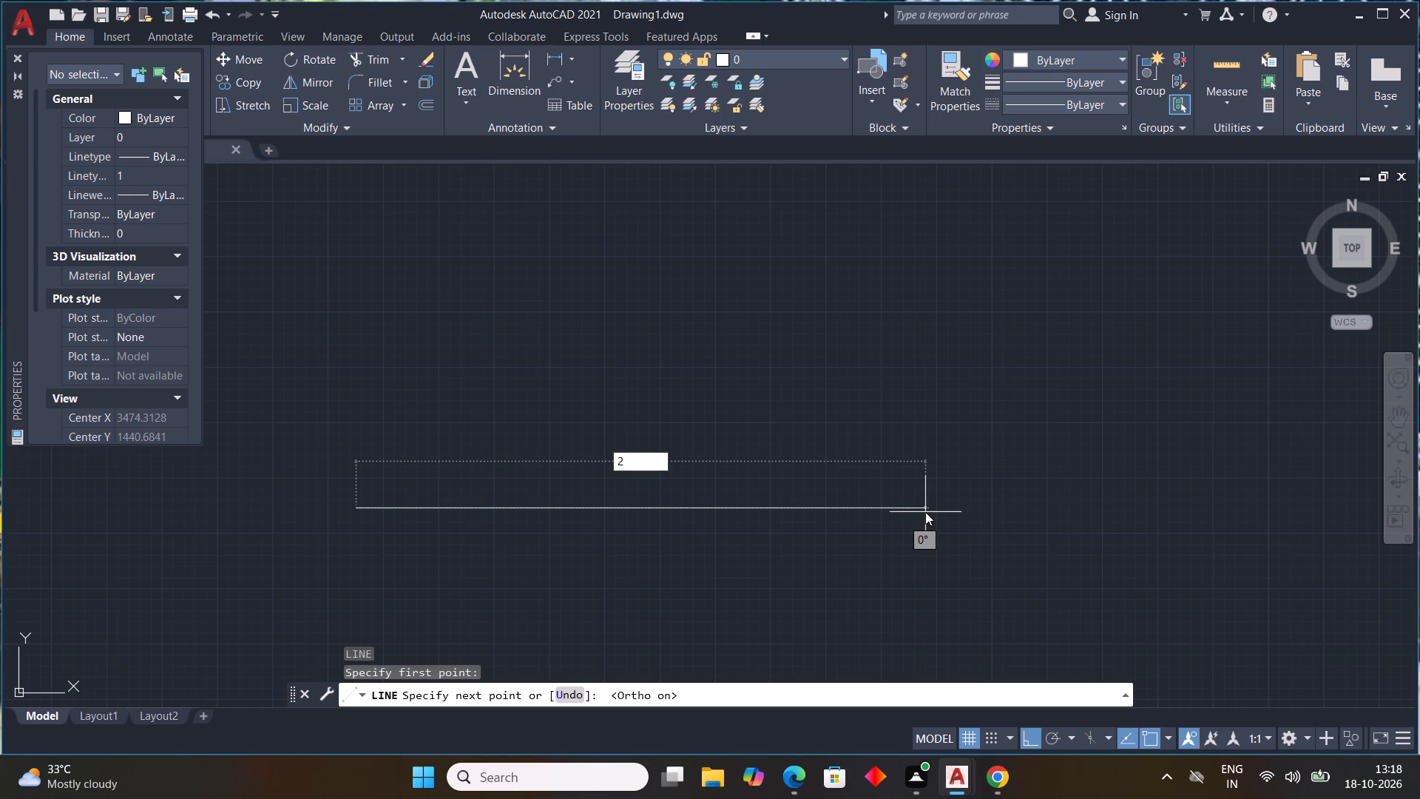
{"action": "key", "text": "0"}
{"action": "key", "text": "apostrophe"}
{"action": "key", "text": "0"}
{"action": "key", "text": "shift+quotedbl"}
{"action": "key", "text": "Return"}
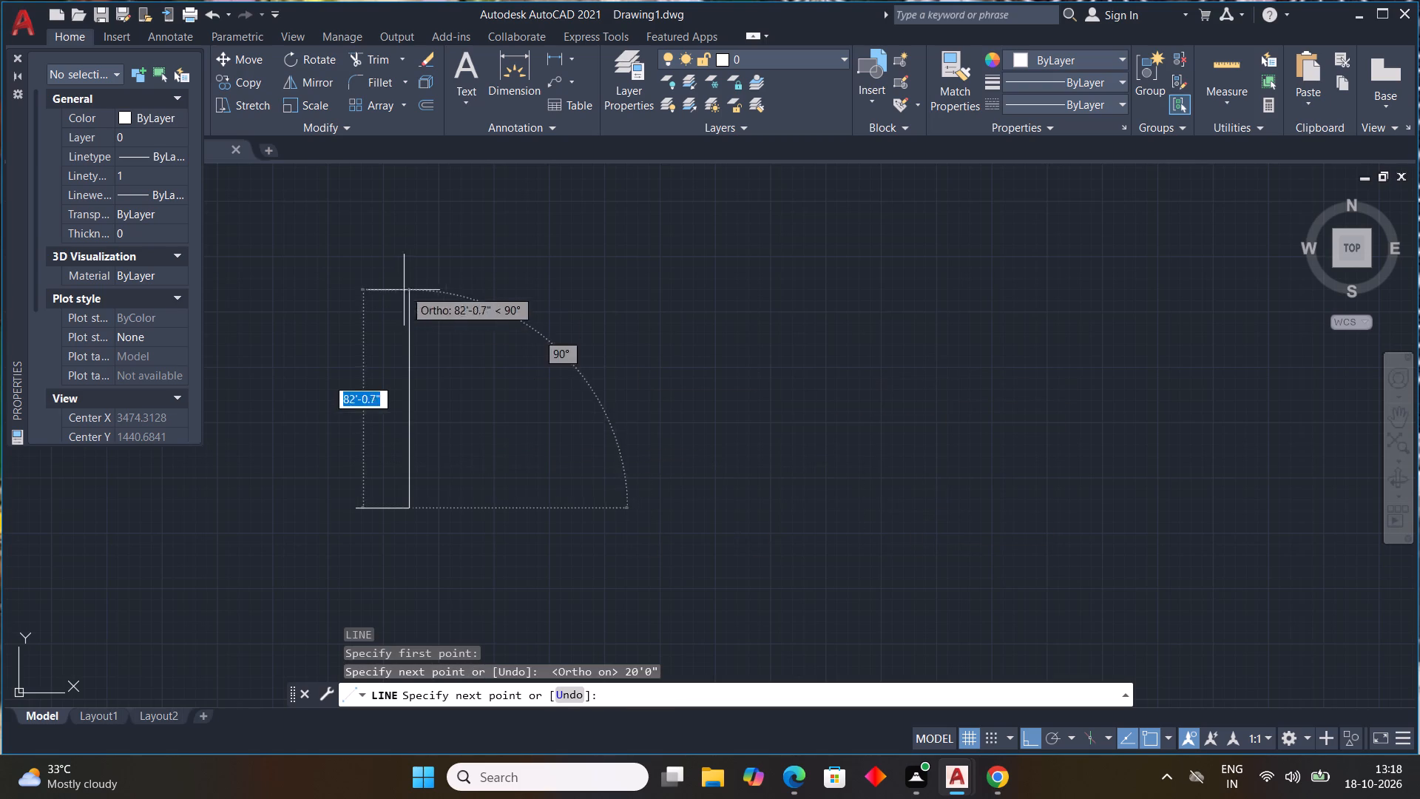
Continue the line 40'0" straight up from the east end of the bottom edge.
{"action": "middle_click_drag", "start_coordinate": [550, 309], "coordinate": [962, 243]}
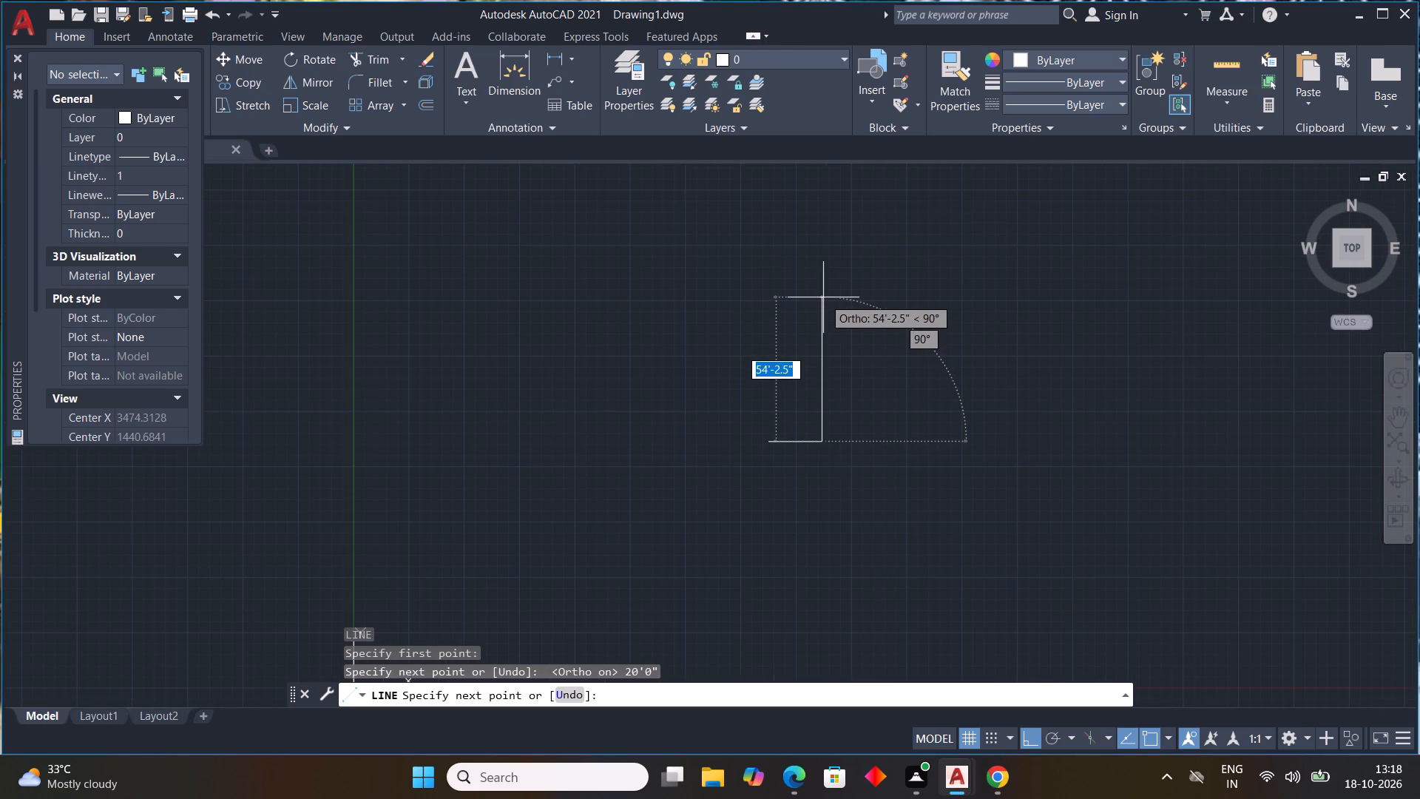
{"action": "type", "text": "40'"}
{"action": "key", "text": "0"}
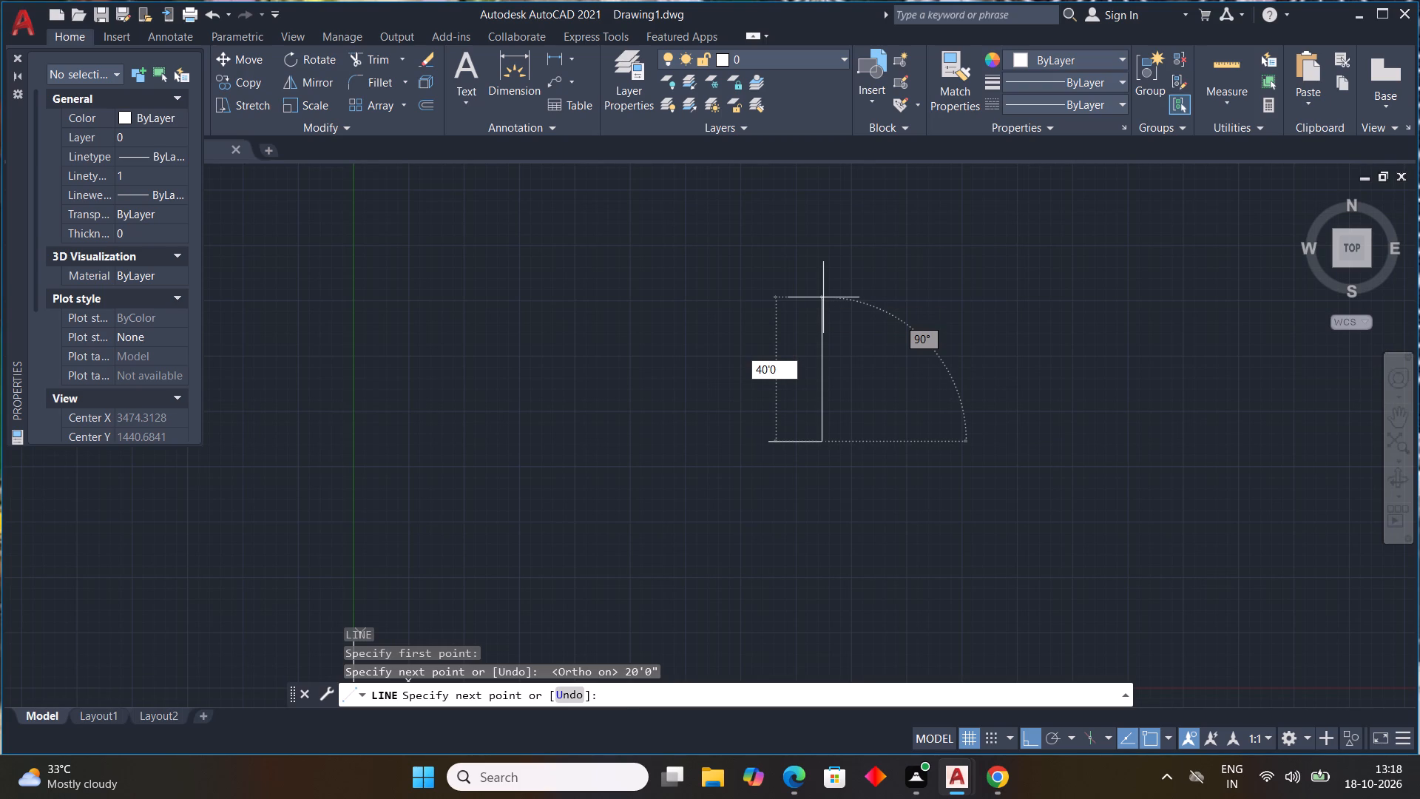
{"action": "key", "text": "shift+quotedbl"}
{"action": "key", "text": "Return"}
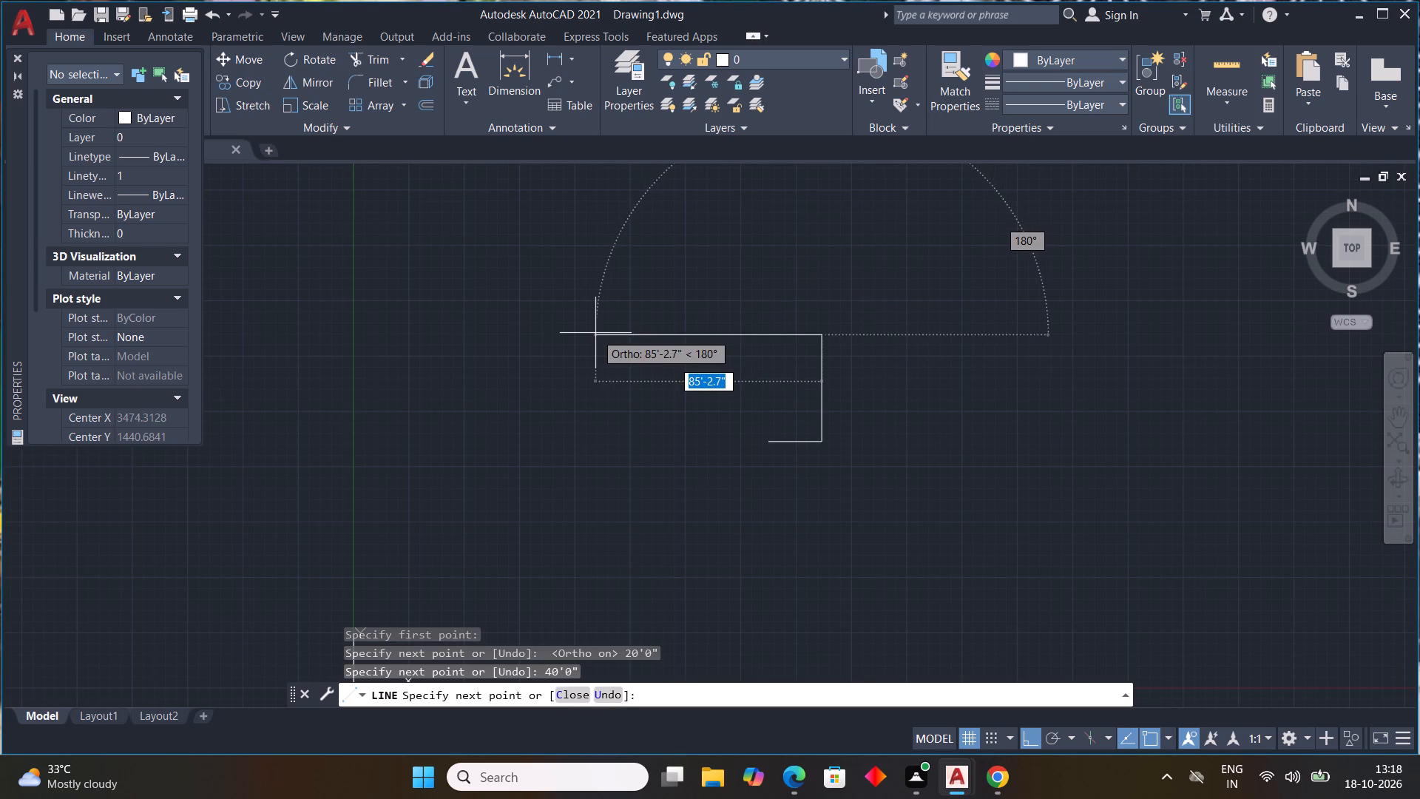
Draw the outline's top edge 20'0" towards the west and finish the rectangle with a line down to its starting corner.
{"action": "type", "text": "20'0"}
{"action": "key", "text": "shift+quotedbl"}
{"action": "key", "text": "Return"}
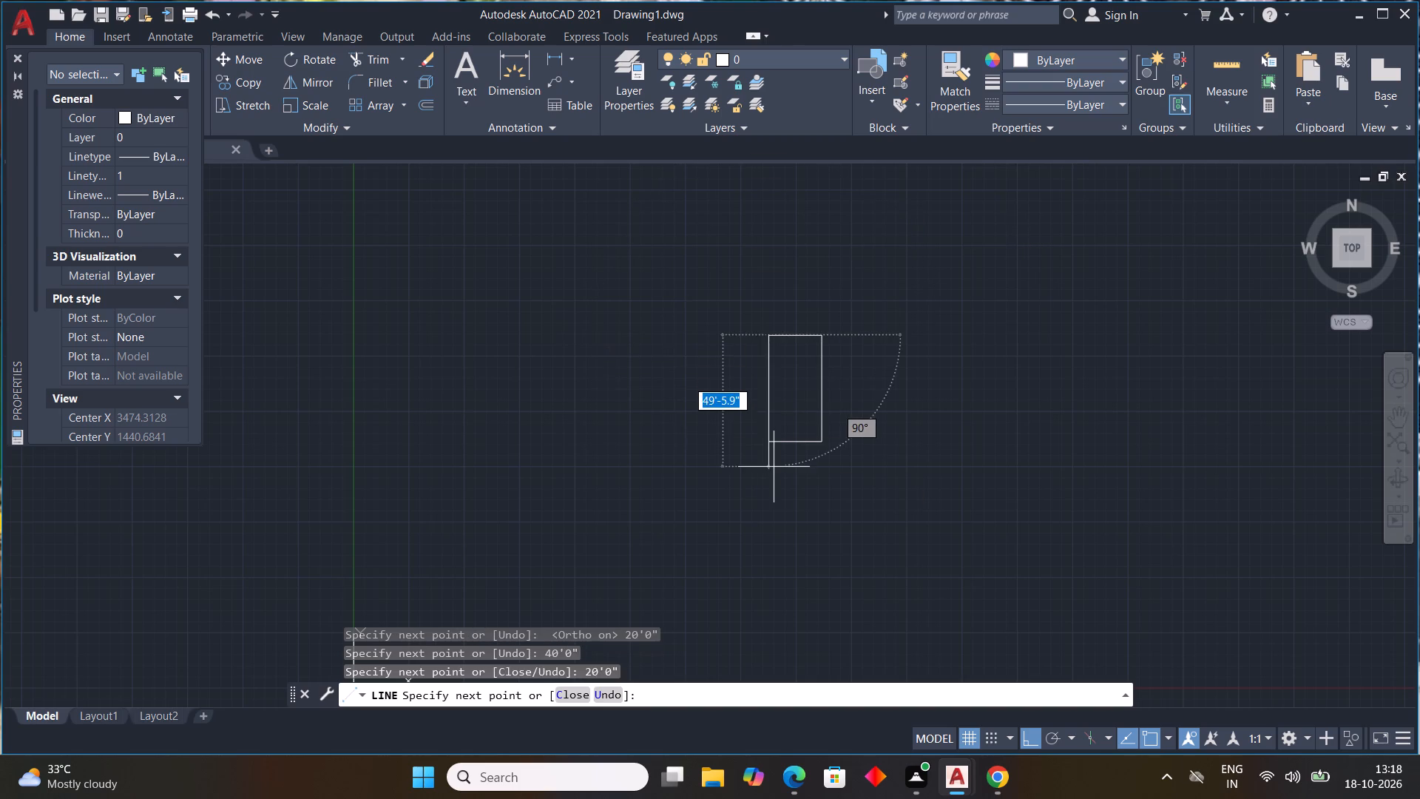
{"action": "scroll", "coordinate": [774, 459], "scroll_direction": "up", "scroll_amount": 2}
{"action": "left_click", "coordinate": [759, 413]}
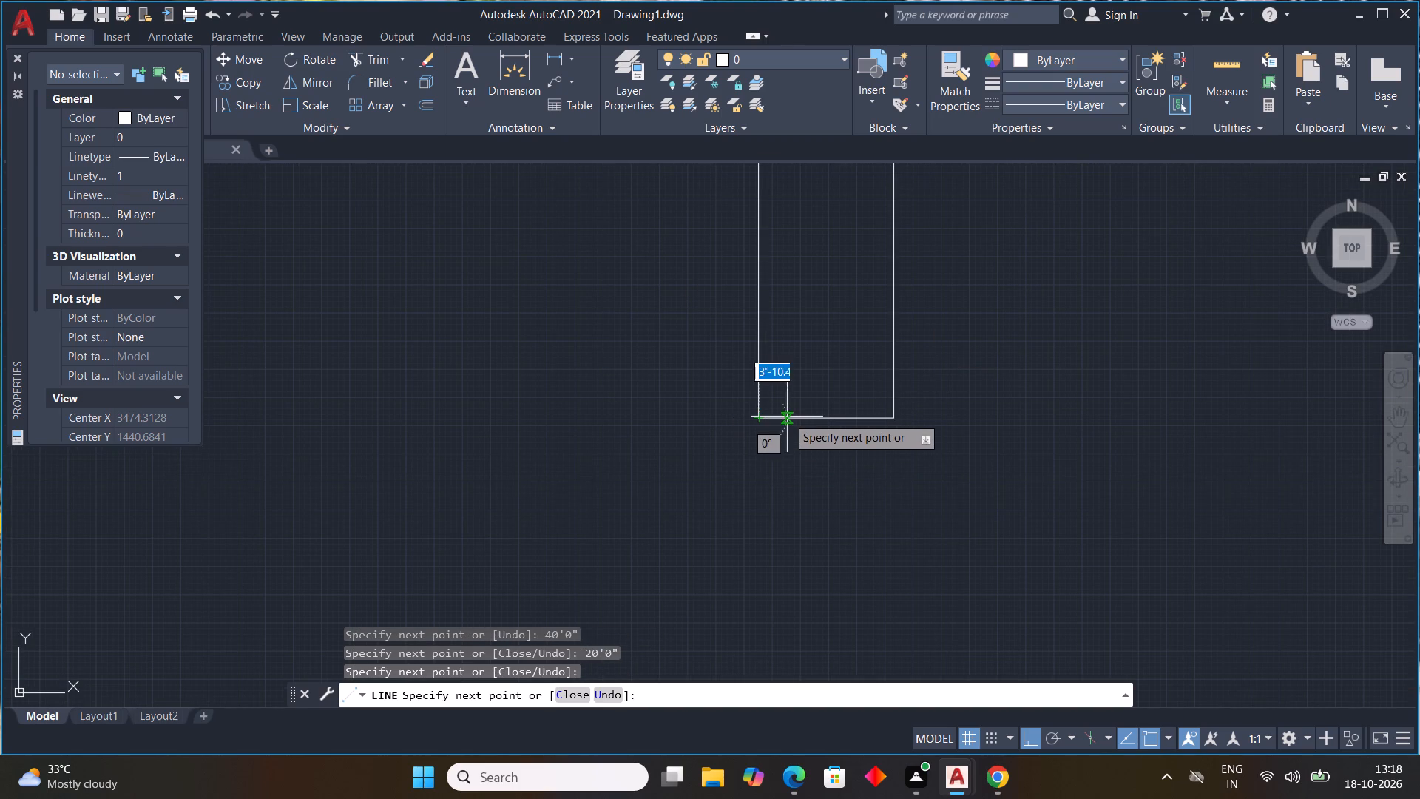
{"action": "key", "text": "Escape"}
Offset the outline's top and west edges 9" towards the inside.
{"action": "scroll", "coordinate": [821, 365], "scroll_direction": "down", "scroll_amount": 3}
{"action": "middle_click_drag", "start_coordinate": [820, 364], "coordinate": [748, 403]}
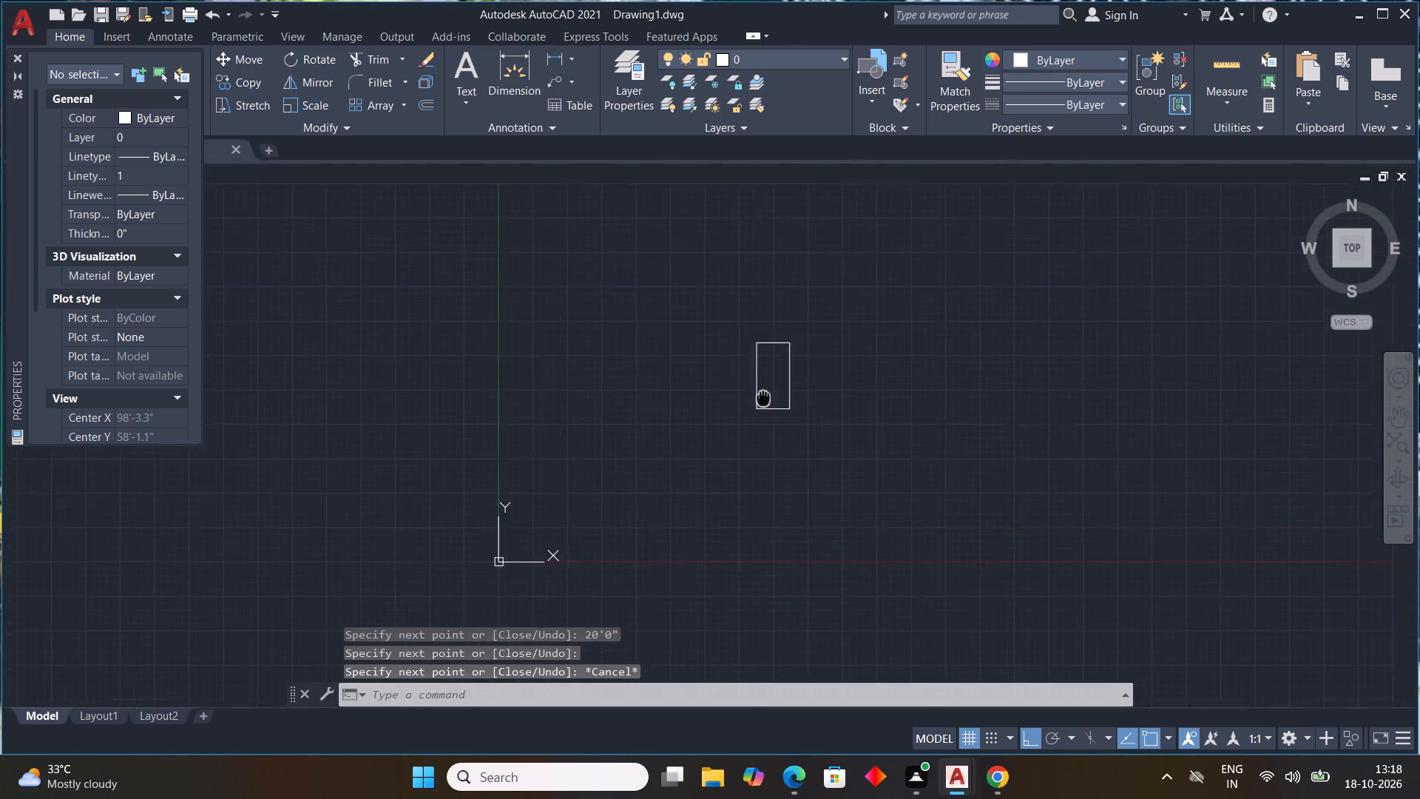
{"action": "middle_click_drag", "start_coordinate": [748, 403], "coordinate": [649, 417]}
{"action": "scroll", "coordinate": [660, 396], "scroll_direction": "up", "scroll_amount": 3}
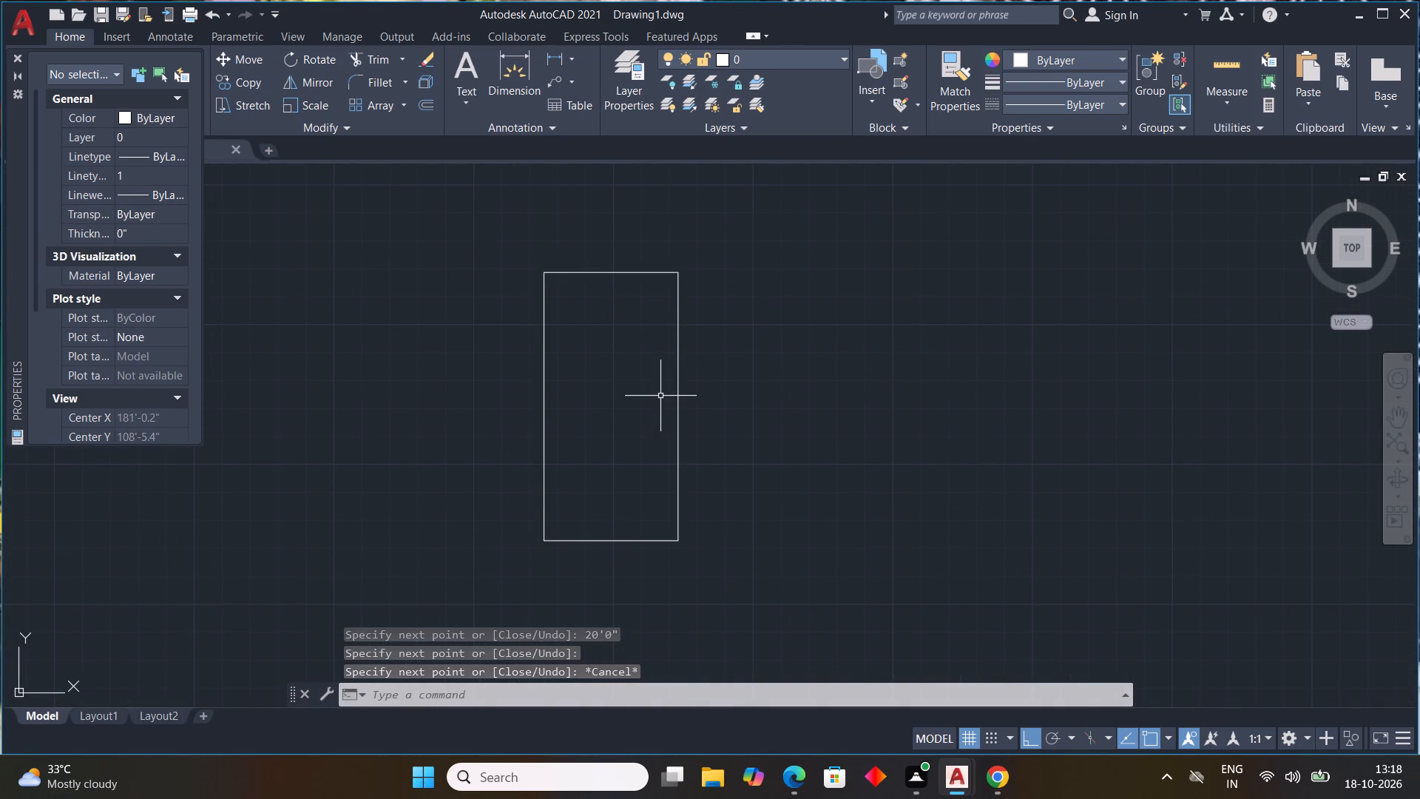
{"action": "type", "text": "OFF"}
{"action": "key", "text": "space"}
{"action": "type", "text": "9\""}
{"action": "key", "text": "Return"}
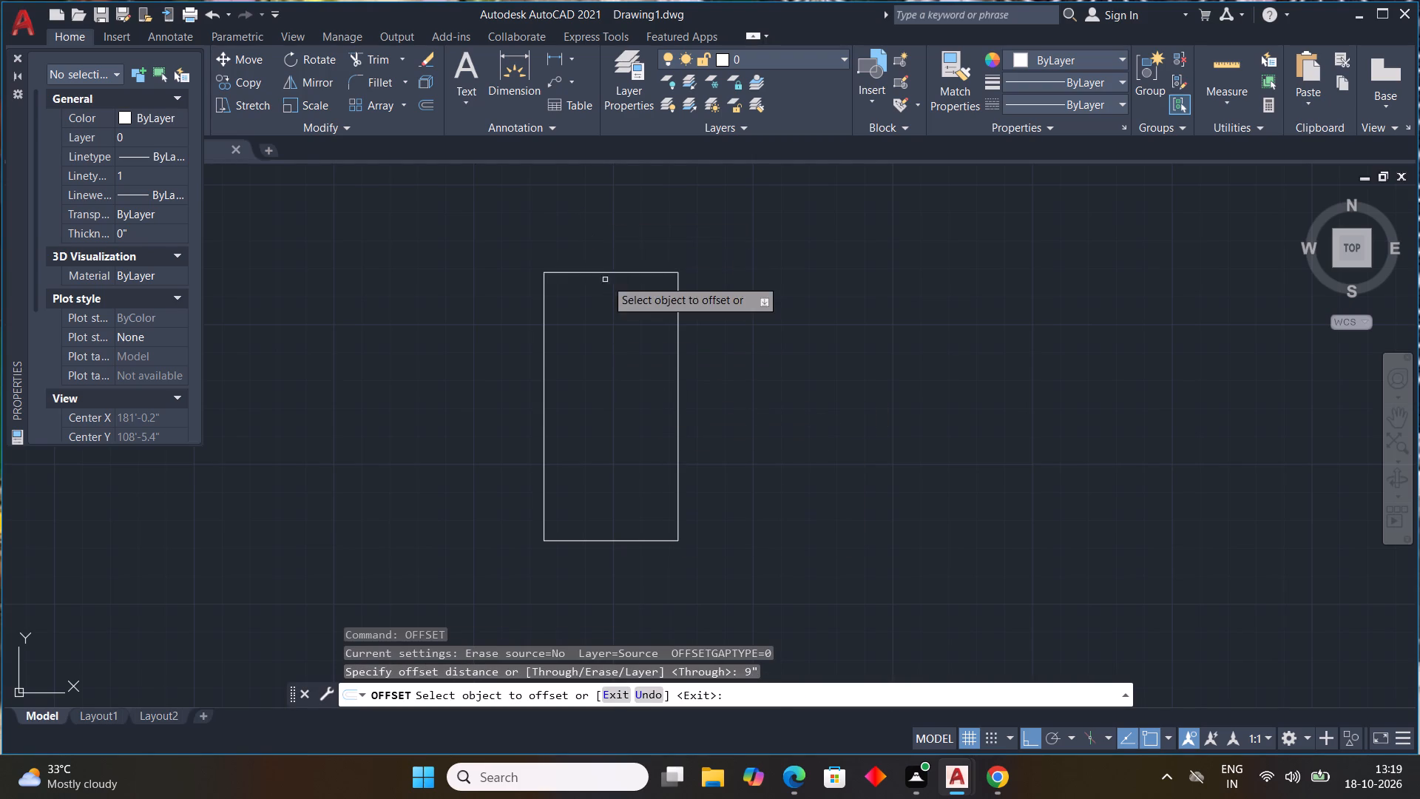
{"action": "left_click_drag", "start_coordinate": [612, 271], "coordinate": [623, 318]}
{"action": "left_click", "coordinate": [626, 323]}
{"action": "left_click_drag", "start_coordinate": [545, 337], "coordinate": [579, 336]}
{"action": "left_click", "coordinate": [608, 326]}
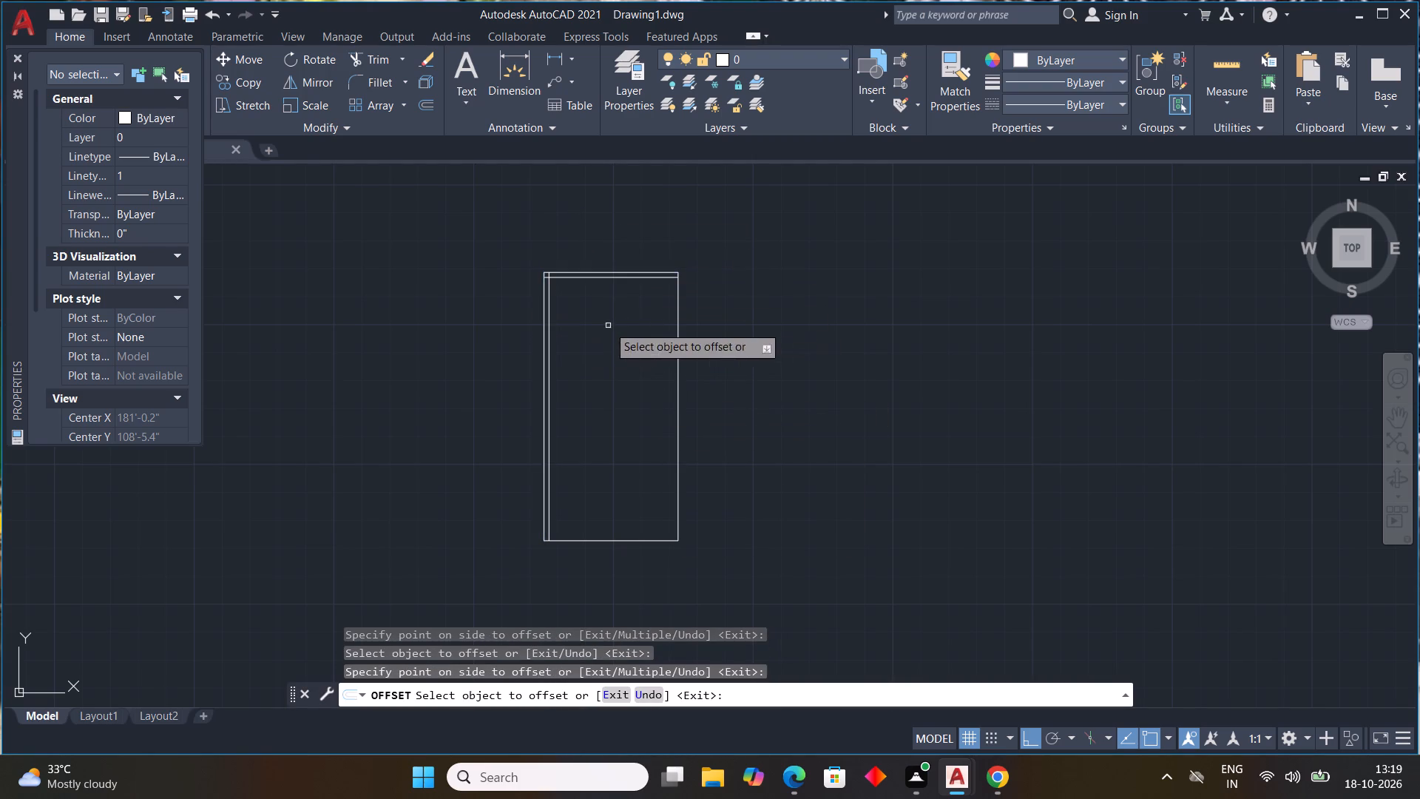
Offset the outline's east and bottom edges inwards by the same 9" and end the Offset command.
{"action": "left_click_drag", "start_coordinate": [677, 328], "coordinate": [662, 326]}
{"action": "left_click", "coordinate": [608, 328]}
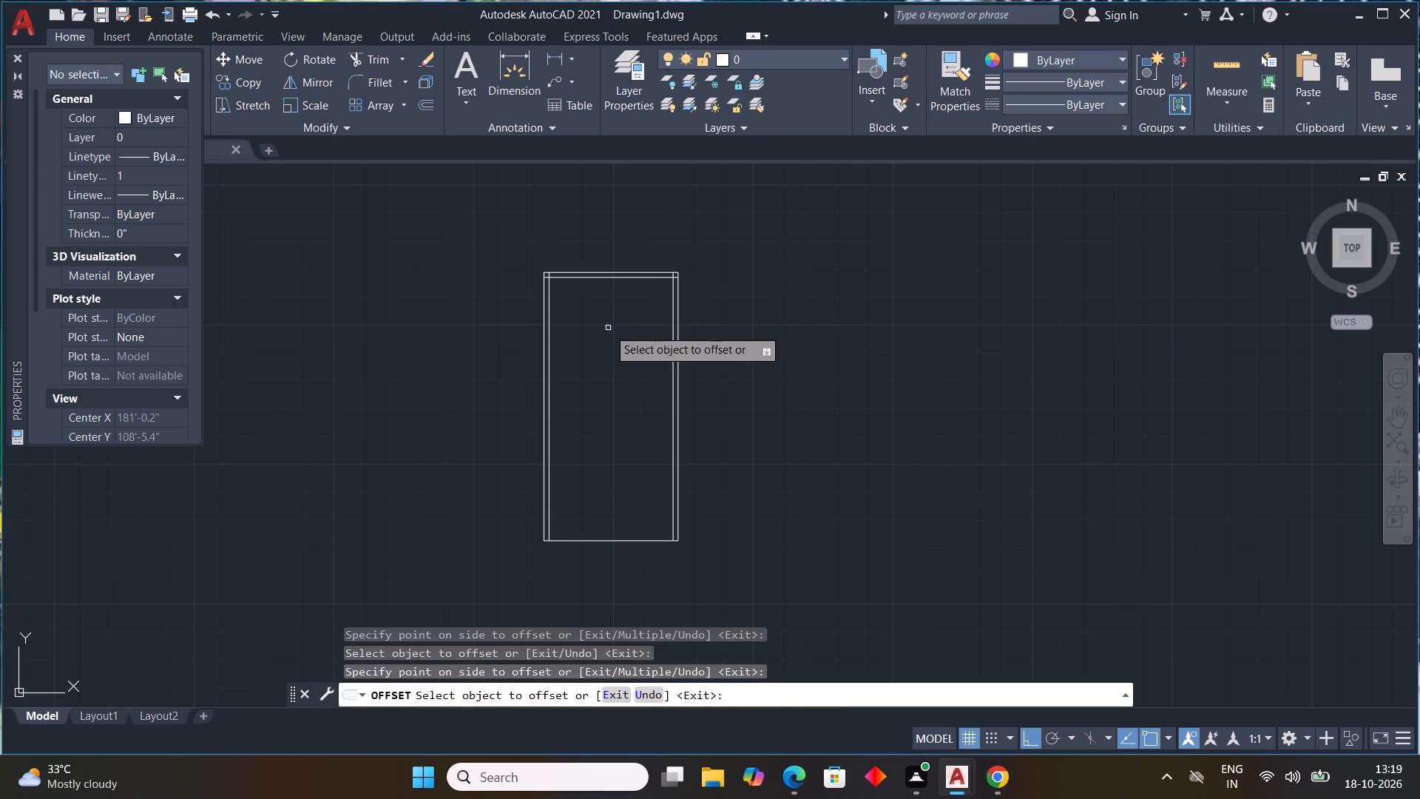
{"action": "left_click", "coordinate": [613, 539]}
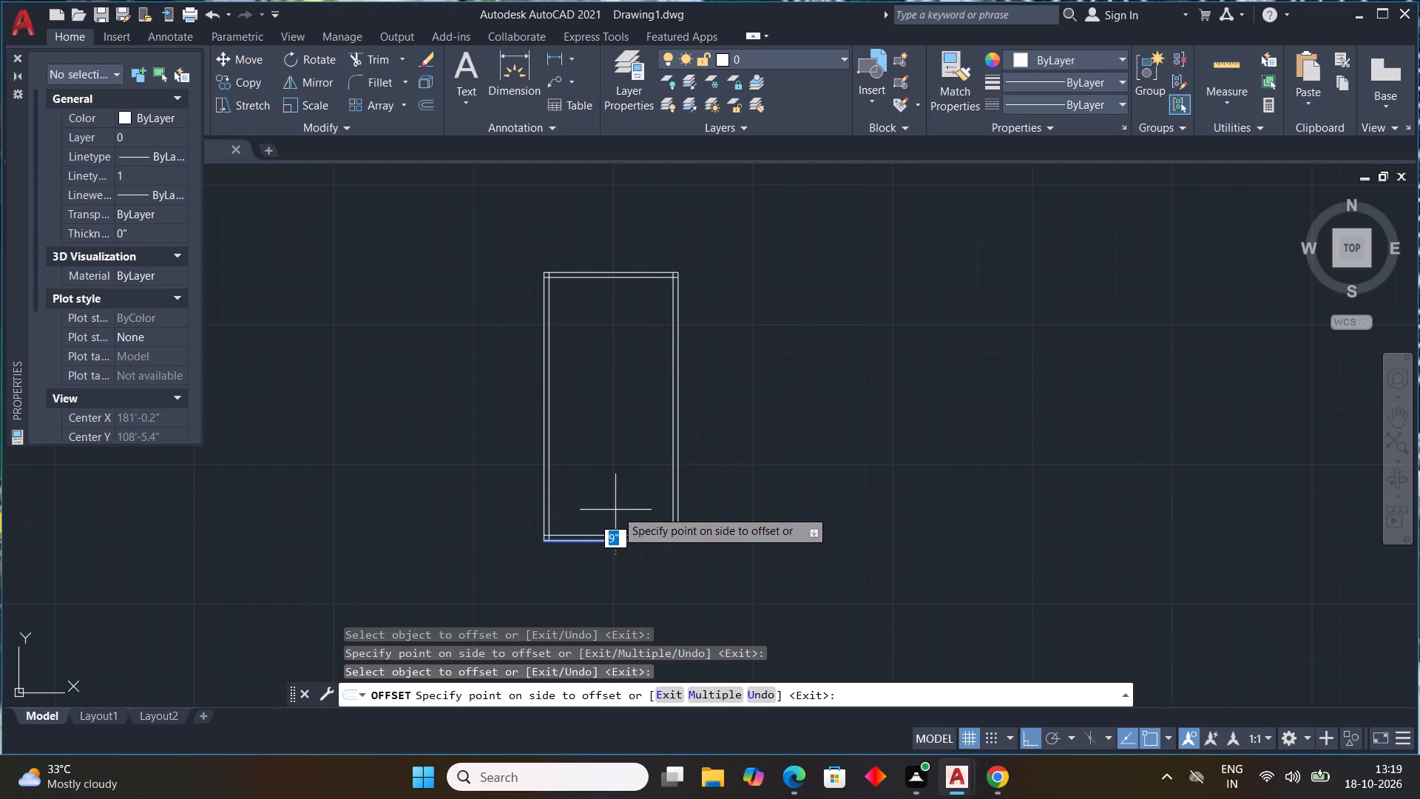
{"action": "left_click", "coordinate": [616, 510]}
{"action": "key", "text": "Escape"}
{"action": "key", "text": "Escape"}
{"action": "key", "text": "Escape"}
{"action": "key", "text": "Escape"}
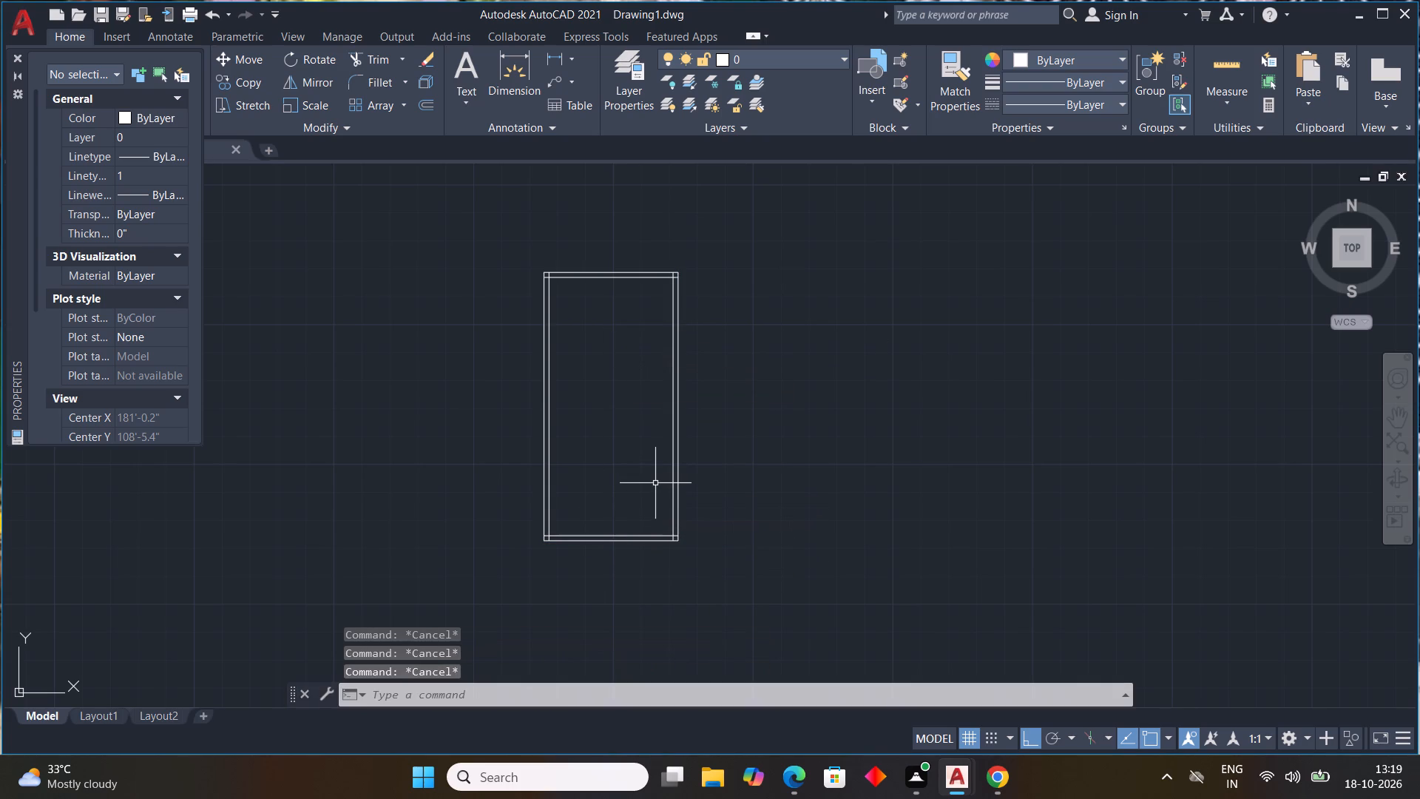
Trim the ends of the inner wall lines that overrun at the two top corners of the rectangle.
{"action": "type", "text": "TR"}
{"action": "key", "text": "space"}
{"action": "scroll", "coordinate": [538, 263], "scroll_direction": "up", "scroll_amount": 4}
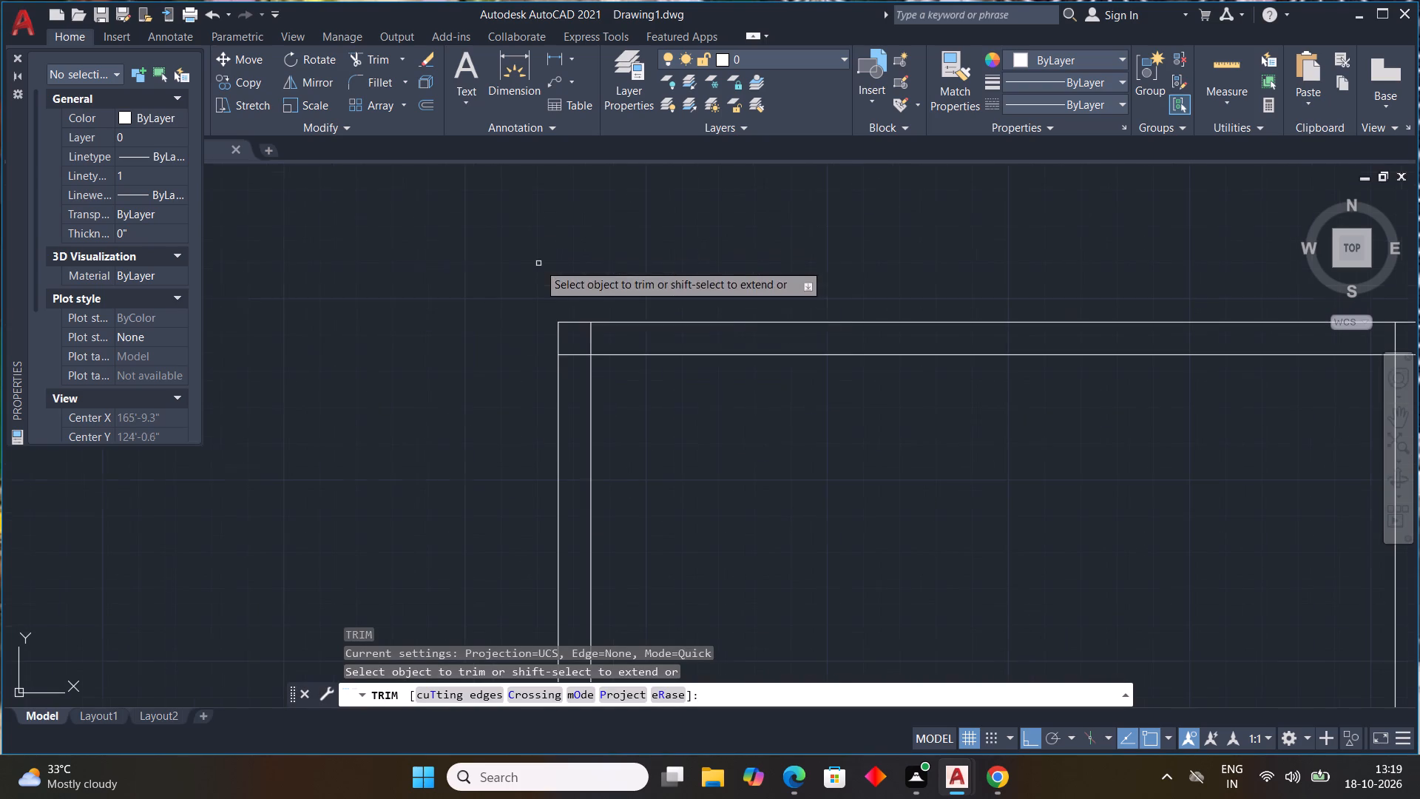
{"action": "left_click_drag", "start_coordinate": [578, 374], "coordinate": [595, 344]}
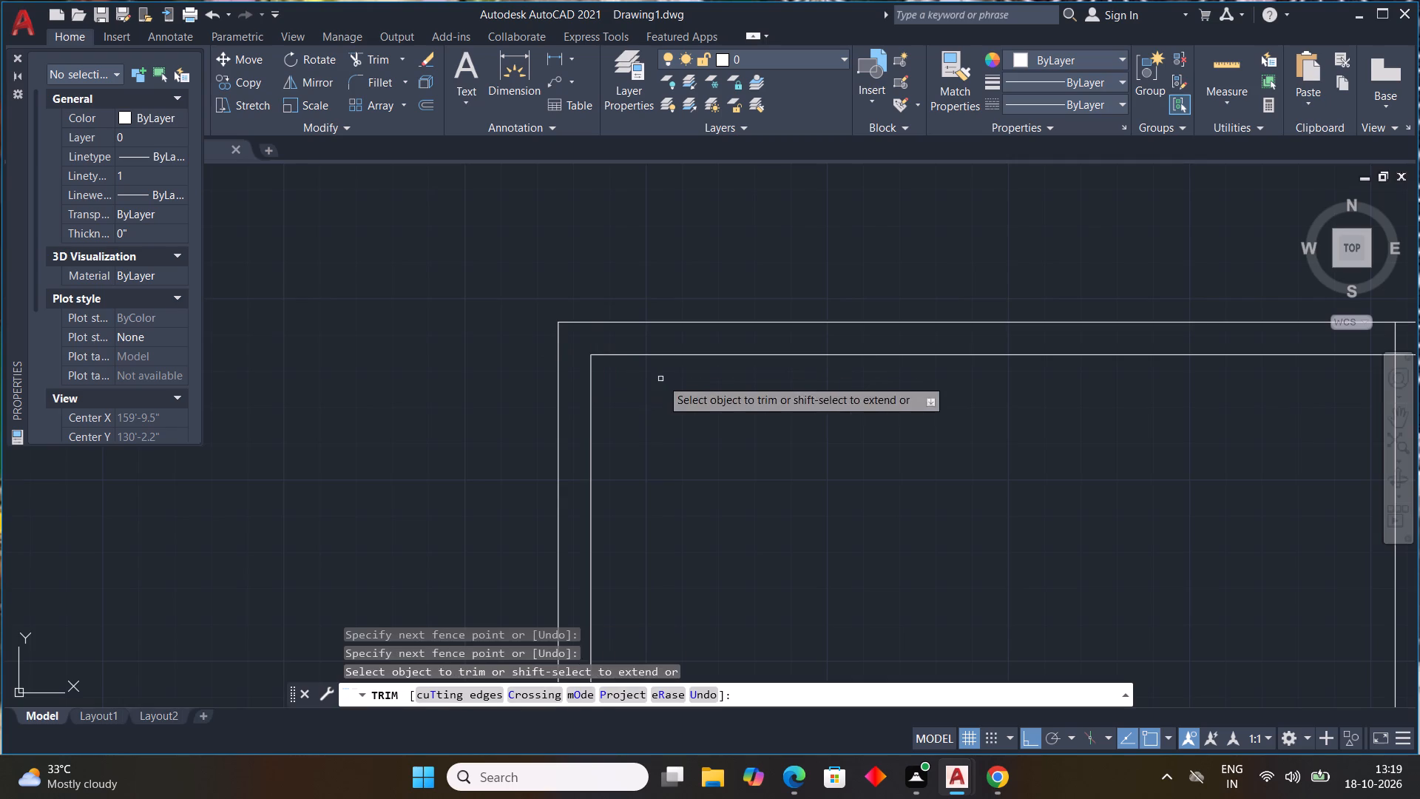
{"action": "scroll", "coordinate": [664, 380], "scroll_direction": "down", "scroll_amount": 4}
{"action": "scroll", "coordinate": [793, 372], "scroll_direction": "up", "scroll_amount": 4}
{"action": "left_click_drag", "start_coordinate": [688, 408], "coordinate": [689, 397]}
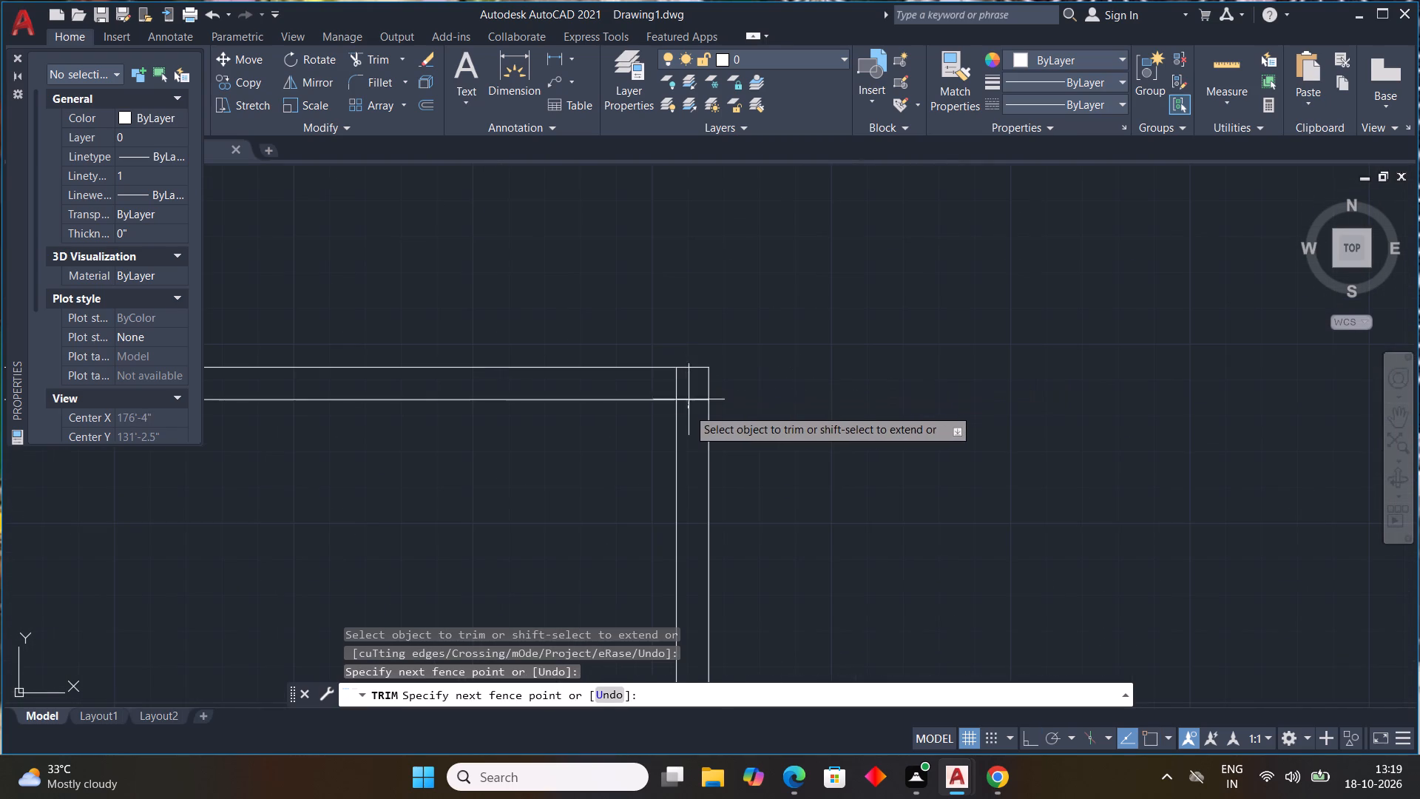
{"action": "left_click_drag", "start_coordinate": [689, 397], "coordinate": [672, 382]}
Trim the overrunning ends of the inner wall lines at the two bottom corners and end the Trim command.
{"action": "scroll", "coordinate": [740, 387], "scroll_direction": "down", "scroll_amount": 4}
{"action": "middle_click_drag", "start_coordinate": [615, 460], "coordinate": [615, 449]}
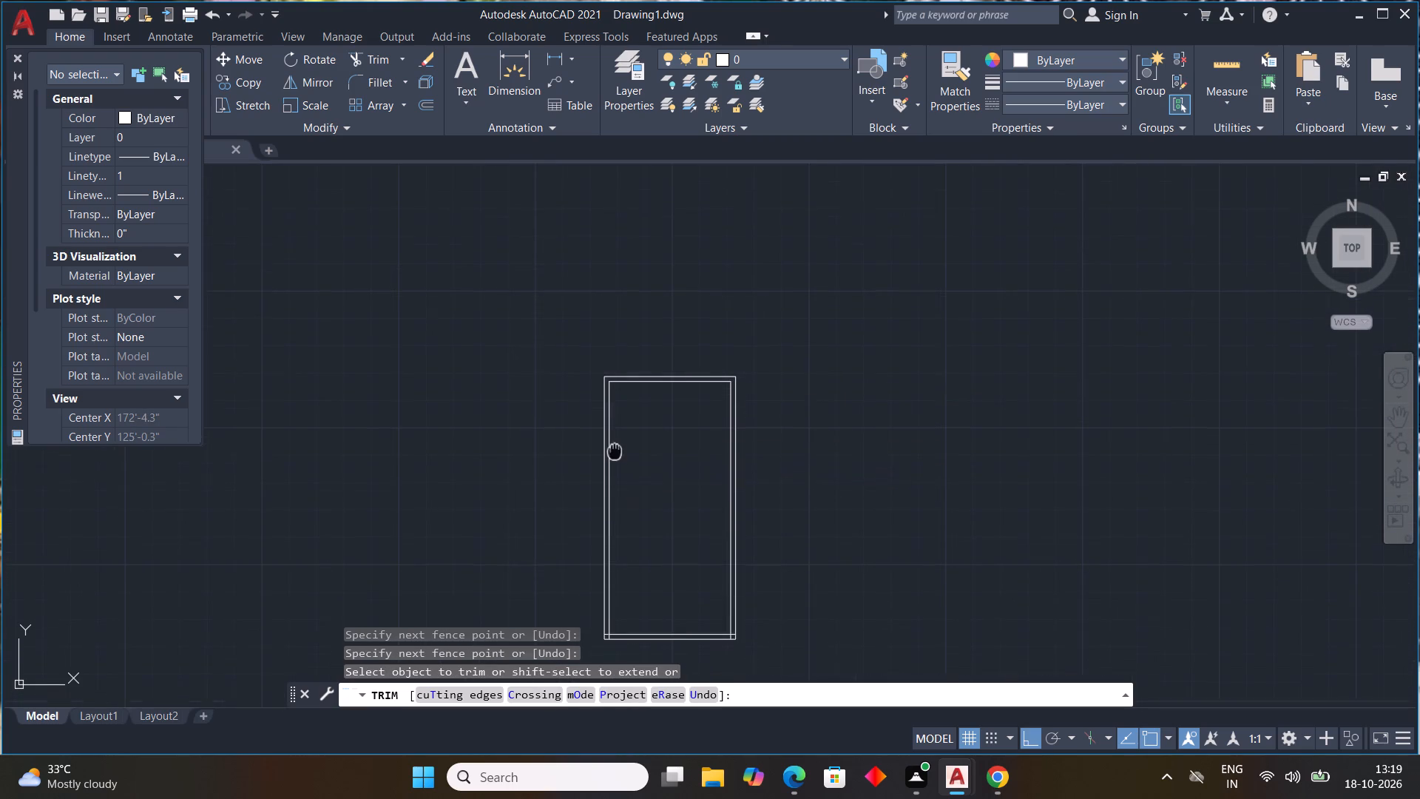
{"action": "middle_click_drag", "start_coordinate": [615, 449], "coordinate": [586, 334]}
{"action": "scroll", "coordinate": [575, 534], "scroll_direction": "up", "scroll_amount": 4}
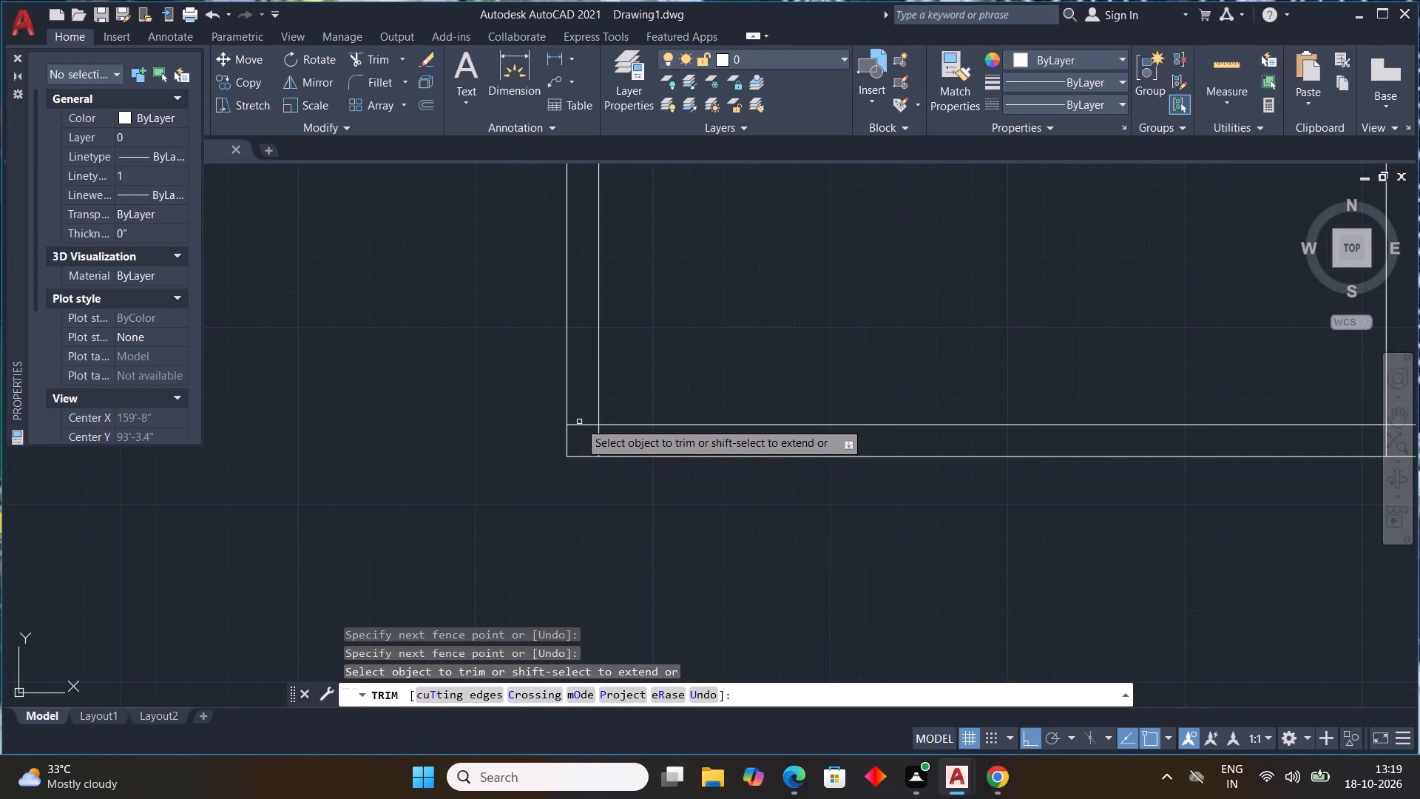
{"action": "left_click_drag", "start_coordinate": [579, 422], "coordinate": [621, 440]}
{"action": "scroll", "coordinate": [668, 471], "scroll_direction": "down", "scroll_amount": 4}
{"action": "scroll", "coordinate": [805, 466], "scroll_direction": "up", "scroll_amount": 3}
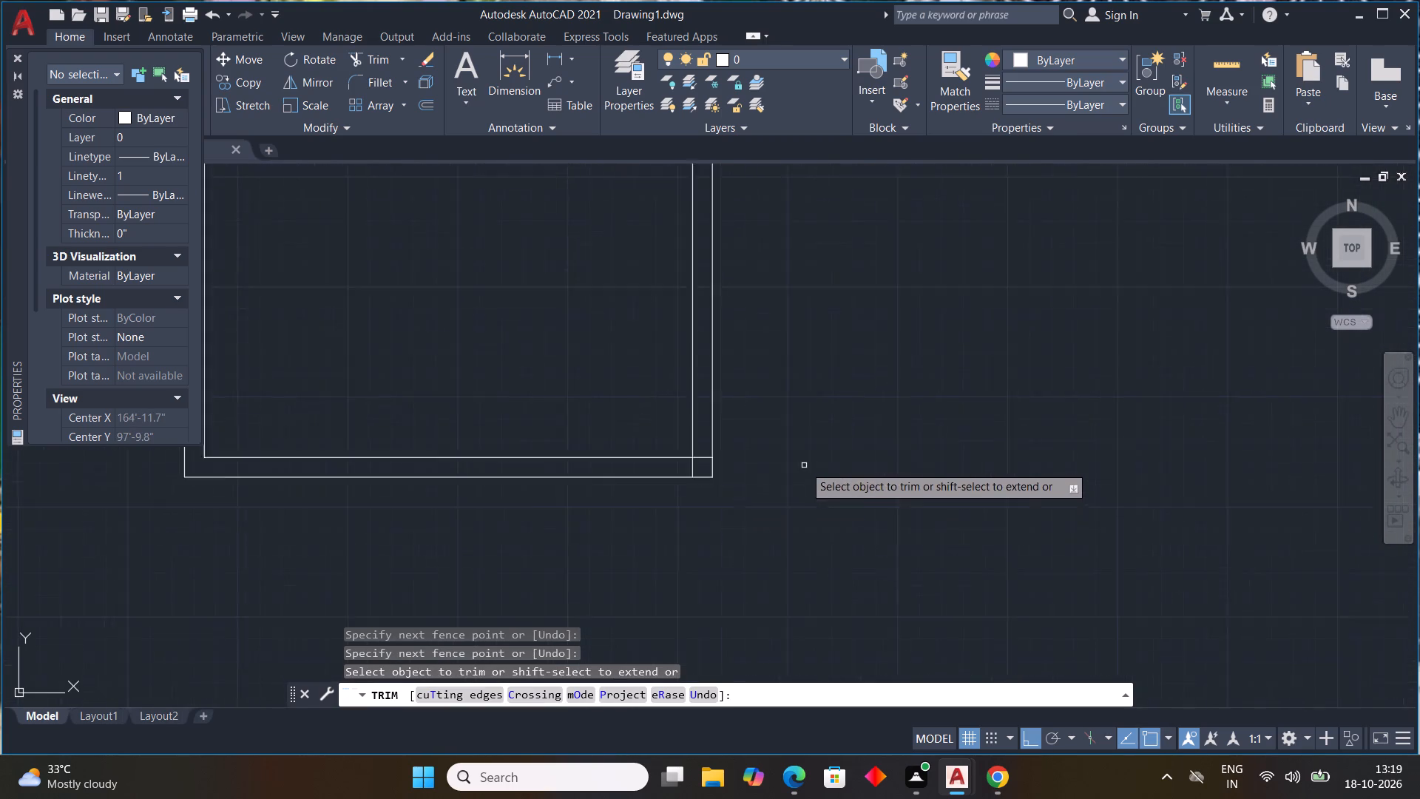
{"action": "scroll", "coordinate": [804, 465], "scroll_direction": "up", "scroll_amount": 1}
{"action": "left_click_drag", "start_coordinate": [647, 448], "coordinate": [625, 468]}
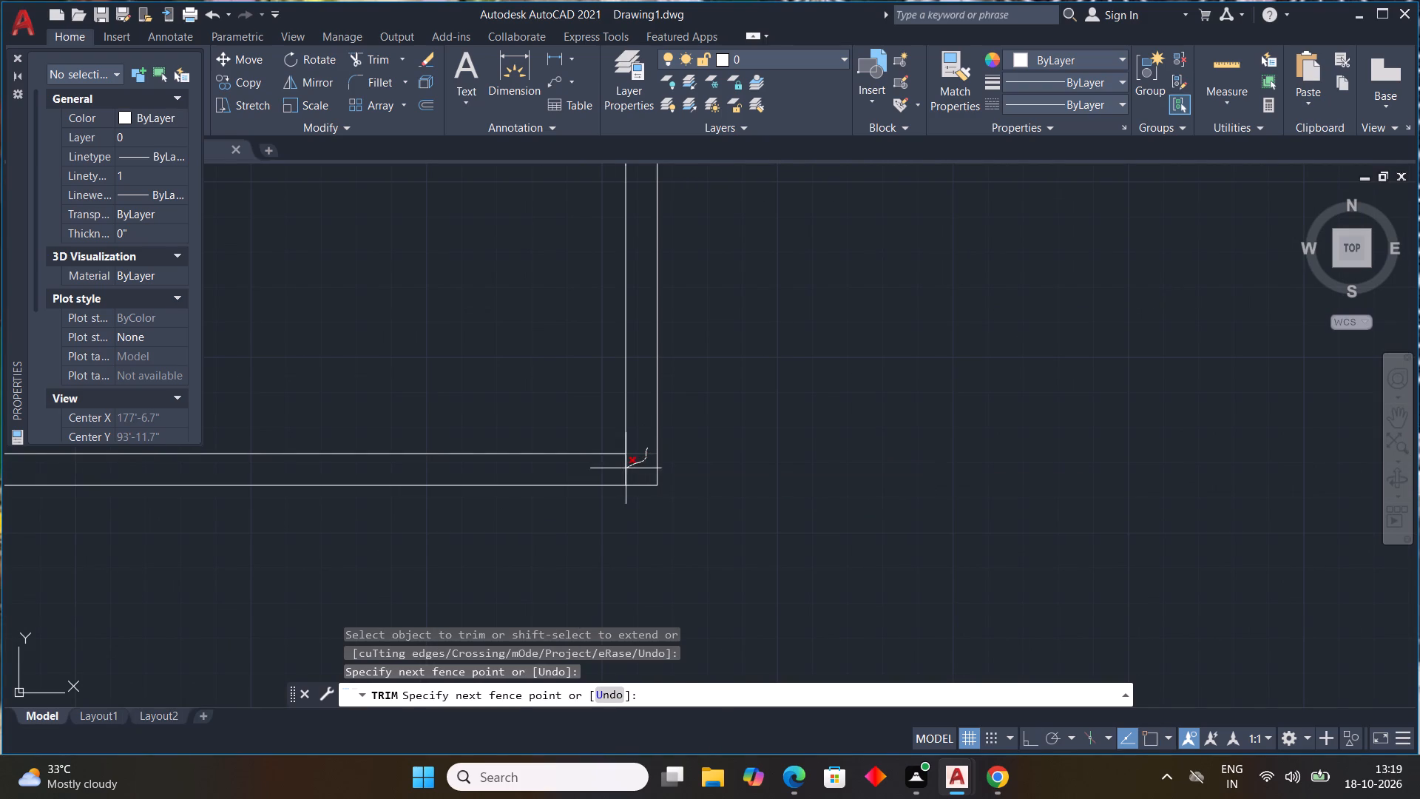
{"action": "left_click_drag", "start_coordinate": [625, 468], "coordinate": [601, 470]}
{"action": "scroll", "coordinate": [788, 466], "scroll_direction": "down", "scroll_amount": 4}
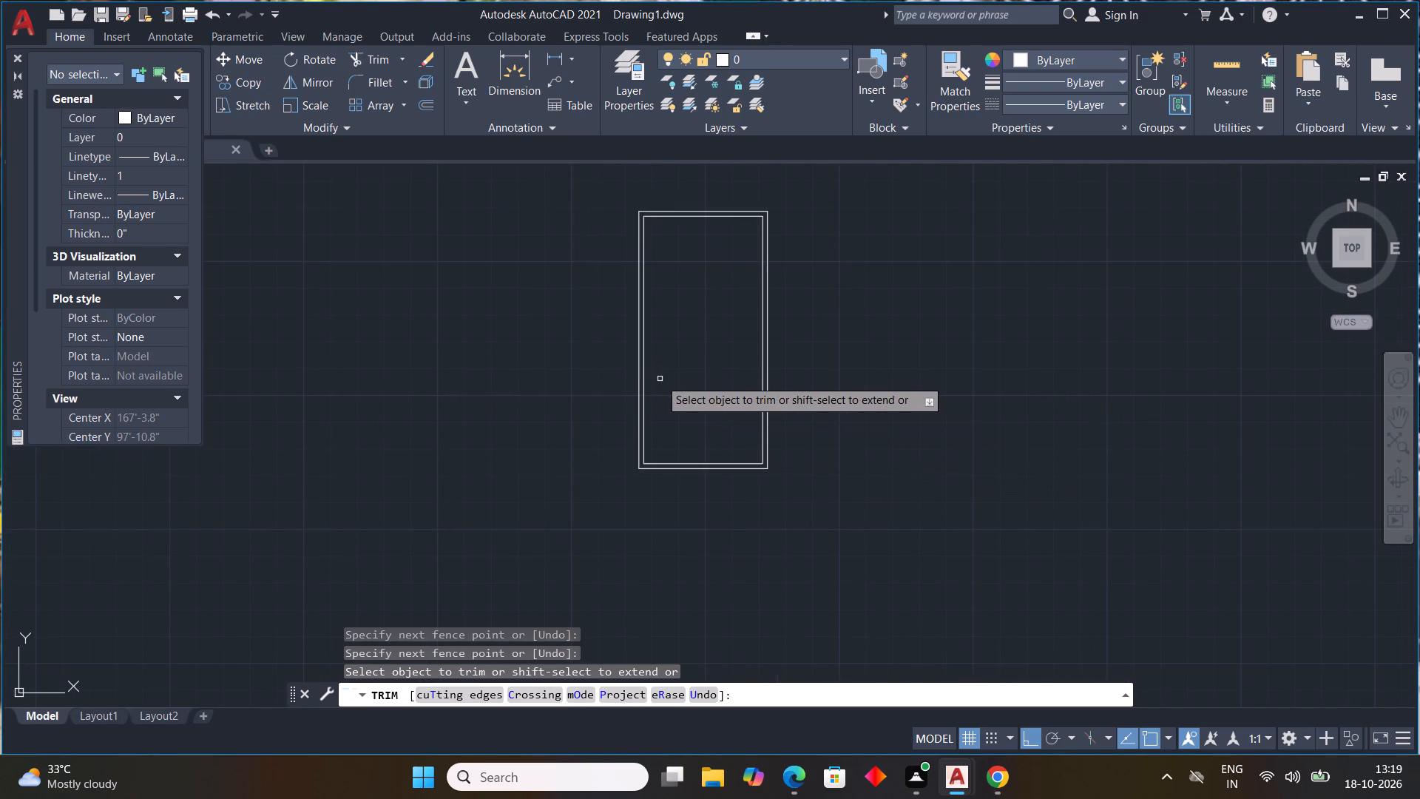
{"action": "key", "text": "Escape"}
{"action": "key", "text": "Escape"}
{"action": "key", "text": "Escape"}
{"action": "key", "text": "Escape"}
{"action": "key", "text": "Escape"}
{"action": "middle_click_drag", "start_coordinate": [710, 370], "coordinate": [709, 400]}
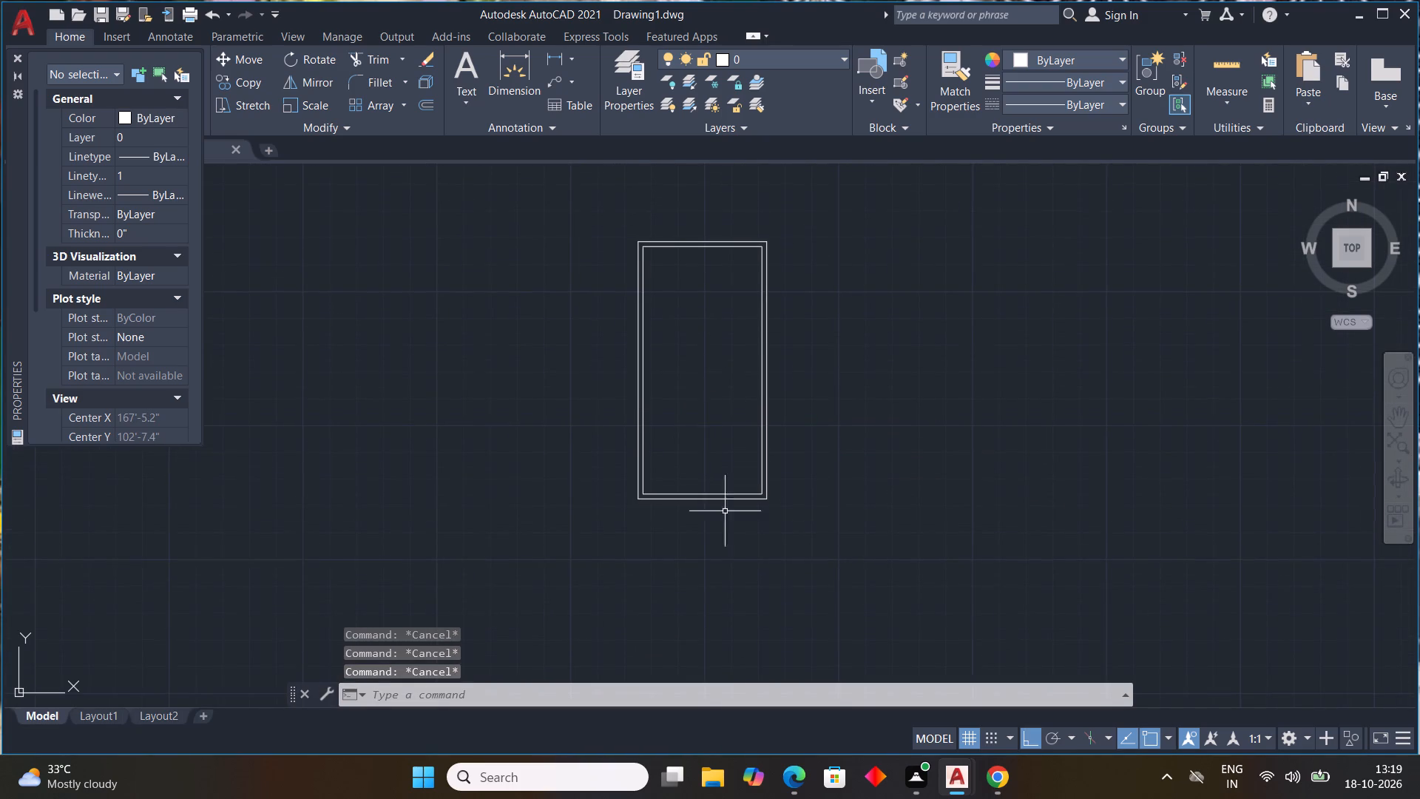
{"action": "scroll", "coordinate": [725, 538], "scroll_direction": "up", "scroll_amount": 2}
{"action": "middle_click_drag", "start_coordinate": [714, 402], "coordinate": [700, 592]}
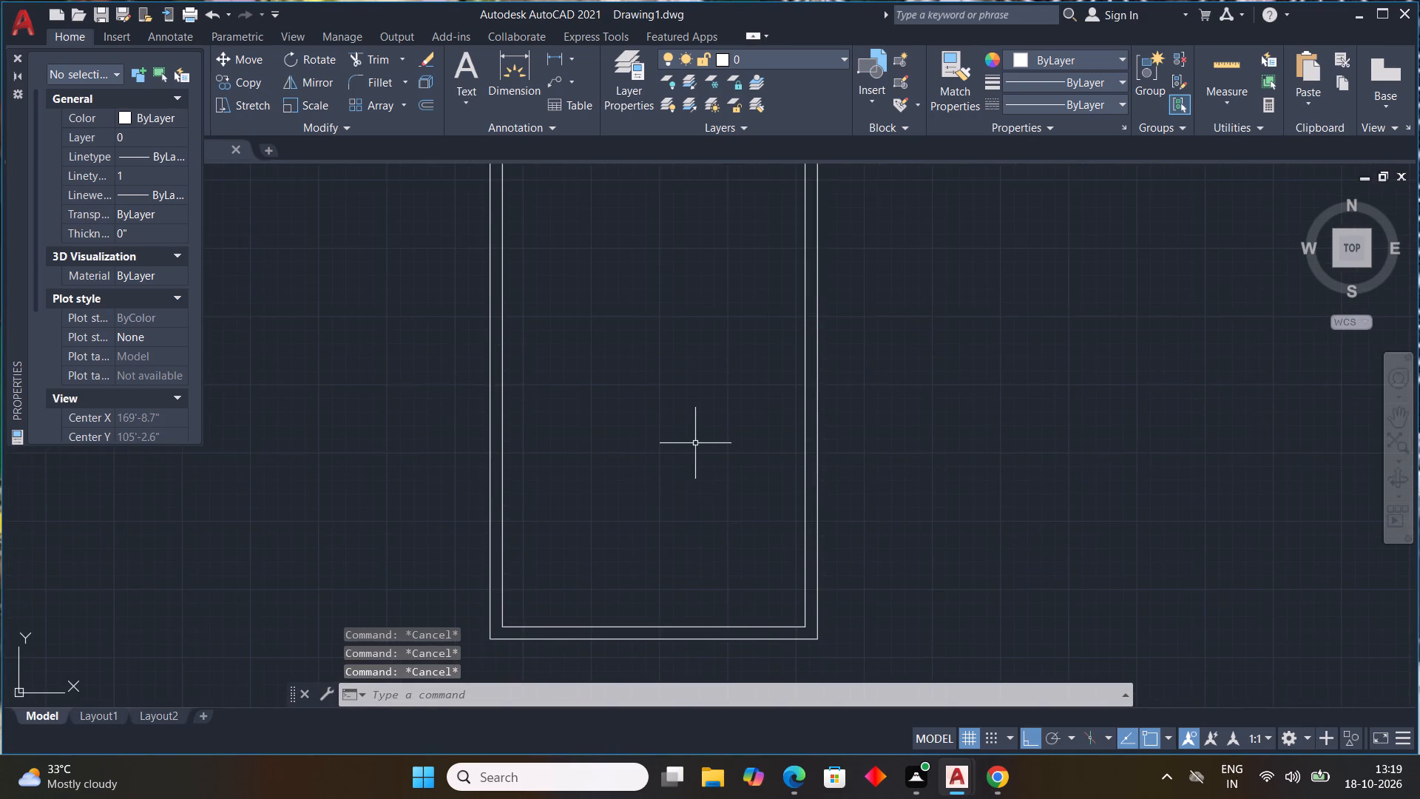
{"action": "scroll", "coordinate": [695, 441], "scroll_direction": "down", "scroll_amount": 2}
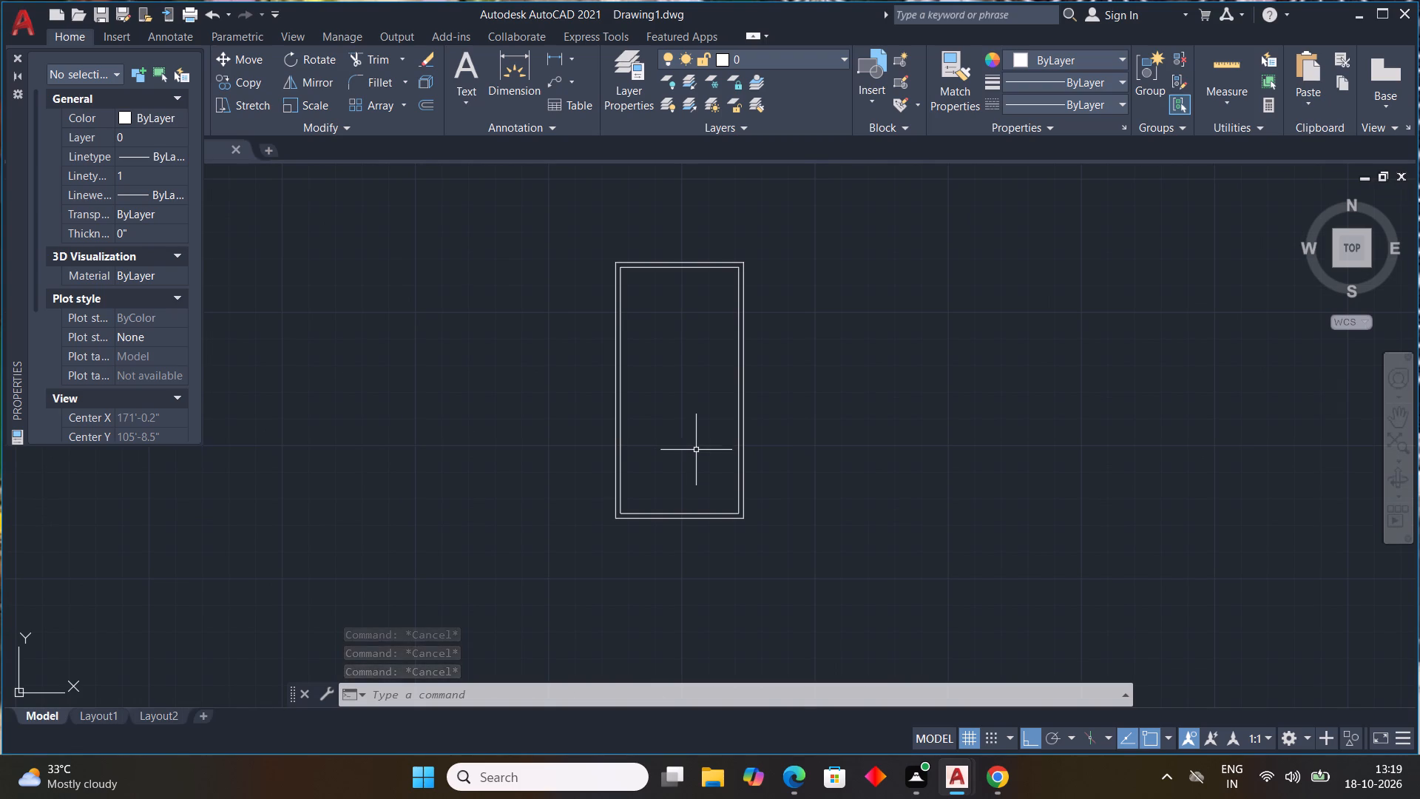
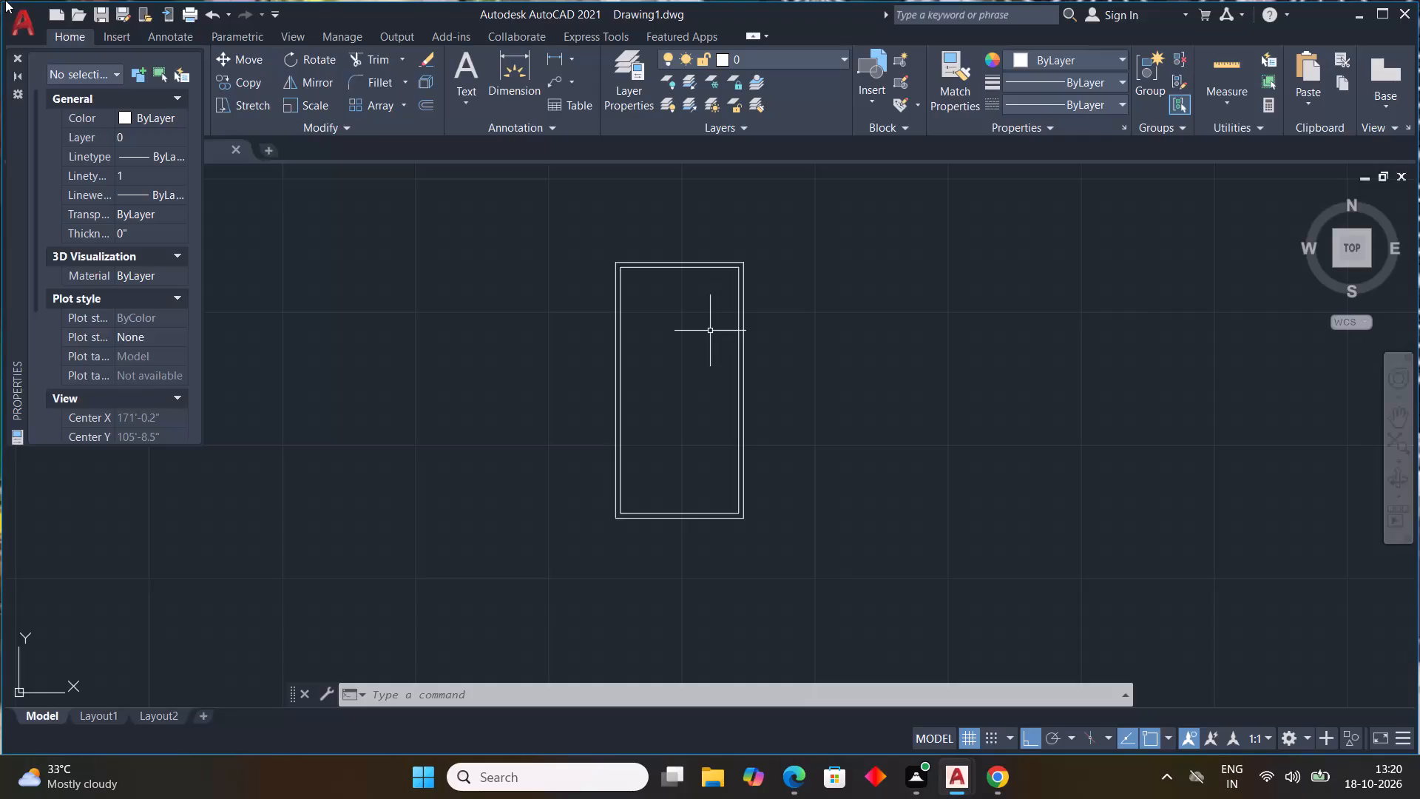
Offset the inner line of the west wall 13'0" eastwards into the plan.
{"action": "key", "text": "o"}
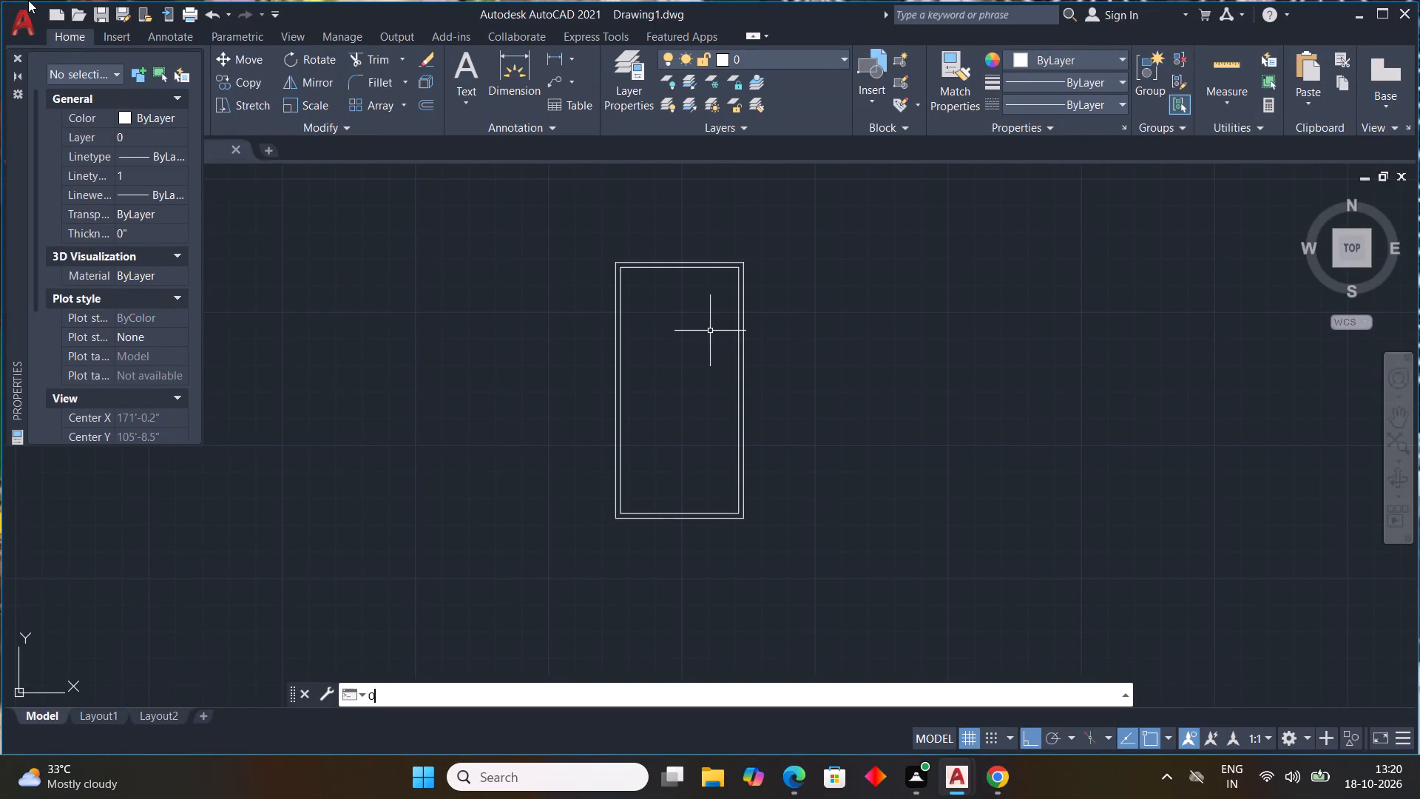
{"action": "type", "text": "FF"}
{"action": "key", "text": "space"}
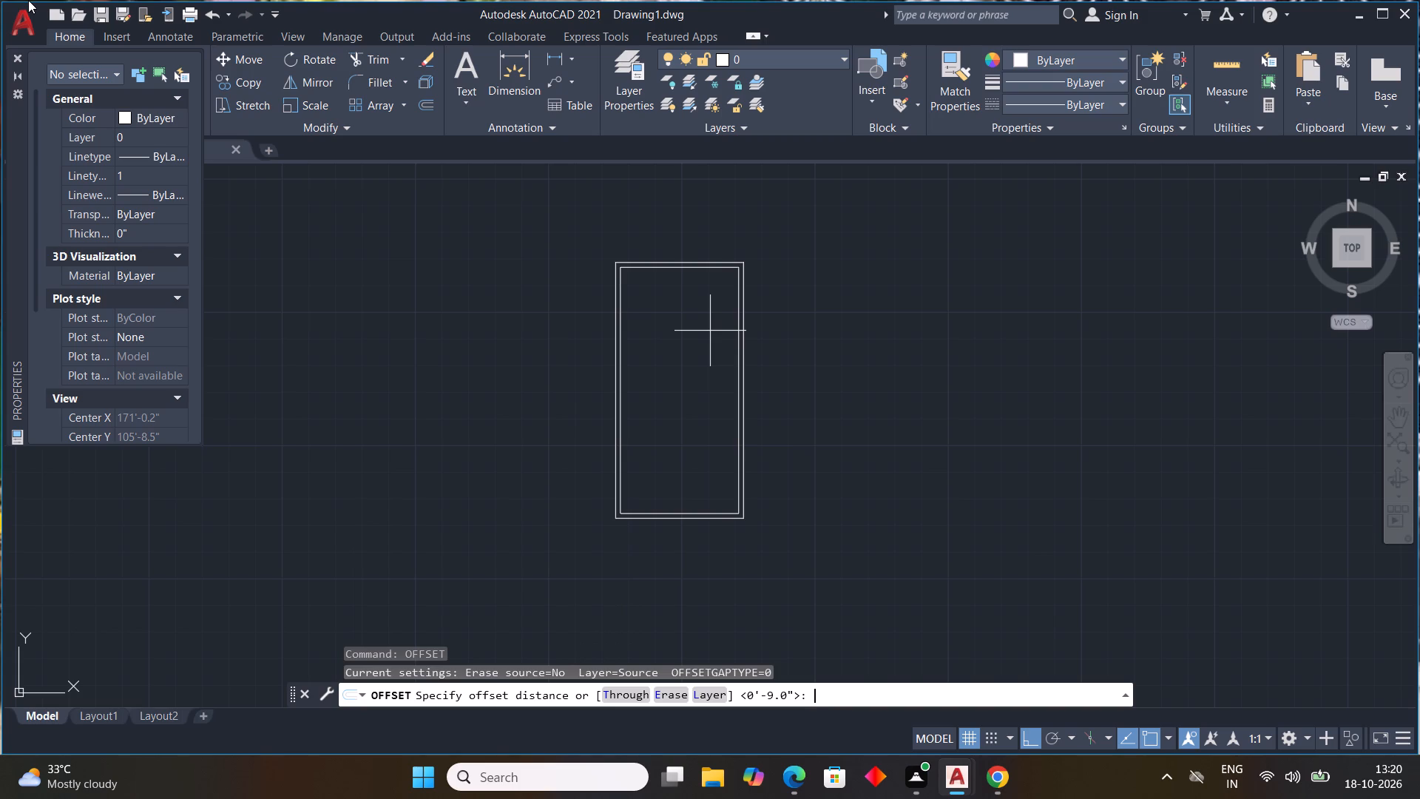
{"action": "key", "text": "2"}
{"action": "key", "text": "BackSpace"}
{"action": "key", "text": "1"}
{"action": "key", "text": "3"}
{"action": "key", "text": "apostrophe"}
{"action": "type", "text": "0\""}
{"action": "key", "text": "Return"}
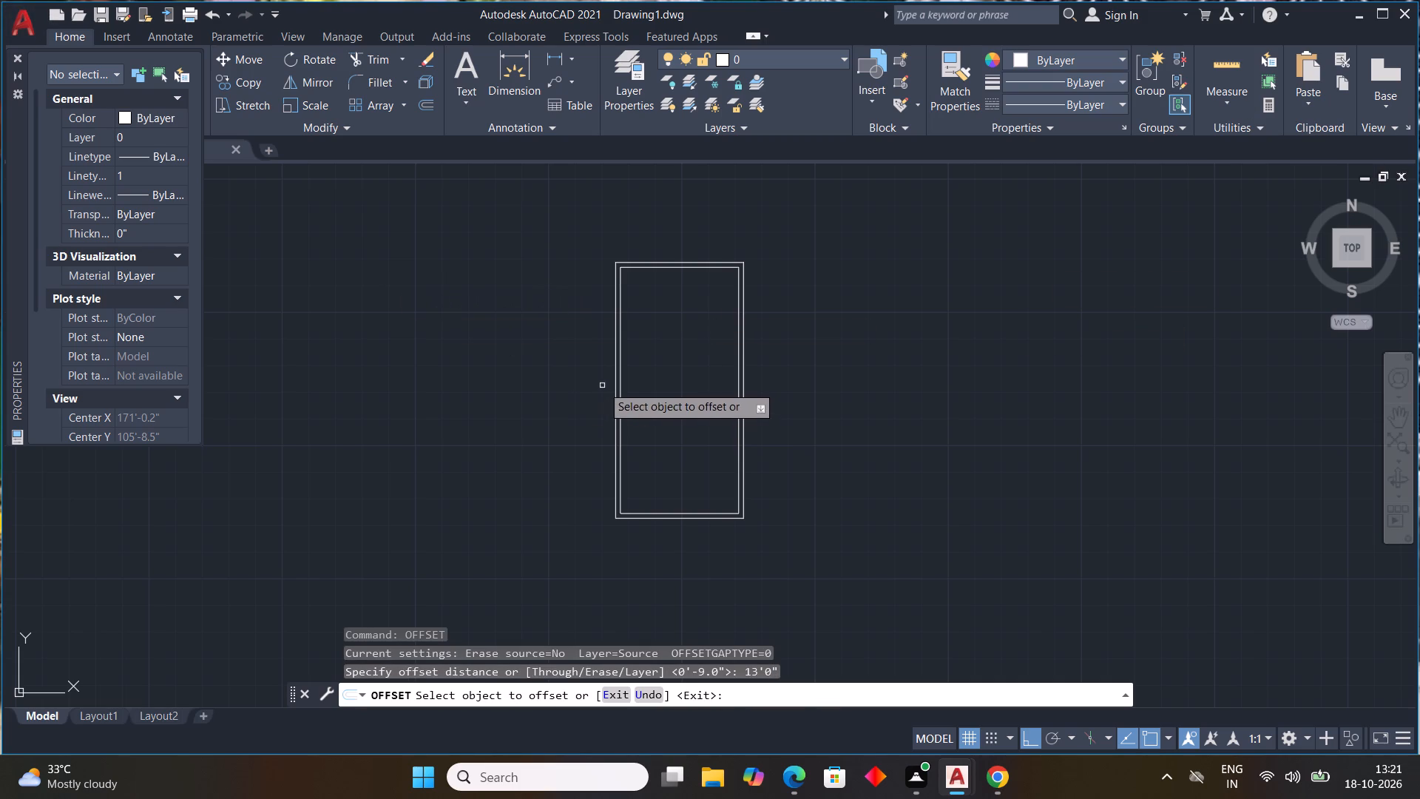
{"action": "left_click", "coordinate": [622, 380]}
{"action": "left_click", "coordinate": [690, 380]}
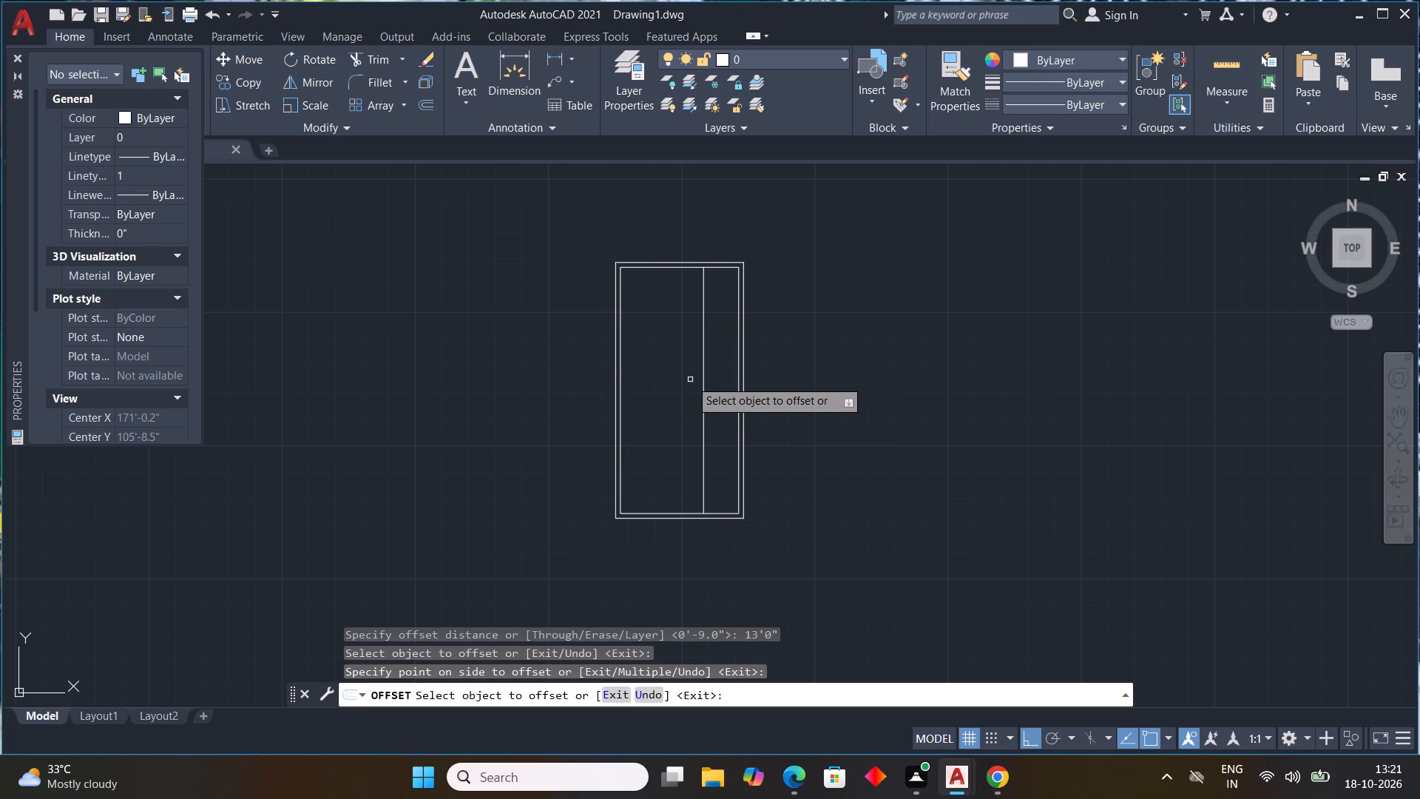
{"action": "key", "text": "Escape"}
Offset the new vertical partition line 4.5" to the east to form the partition's thickness, and end the Offset command.
{"action": "key", "text": "space"}
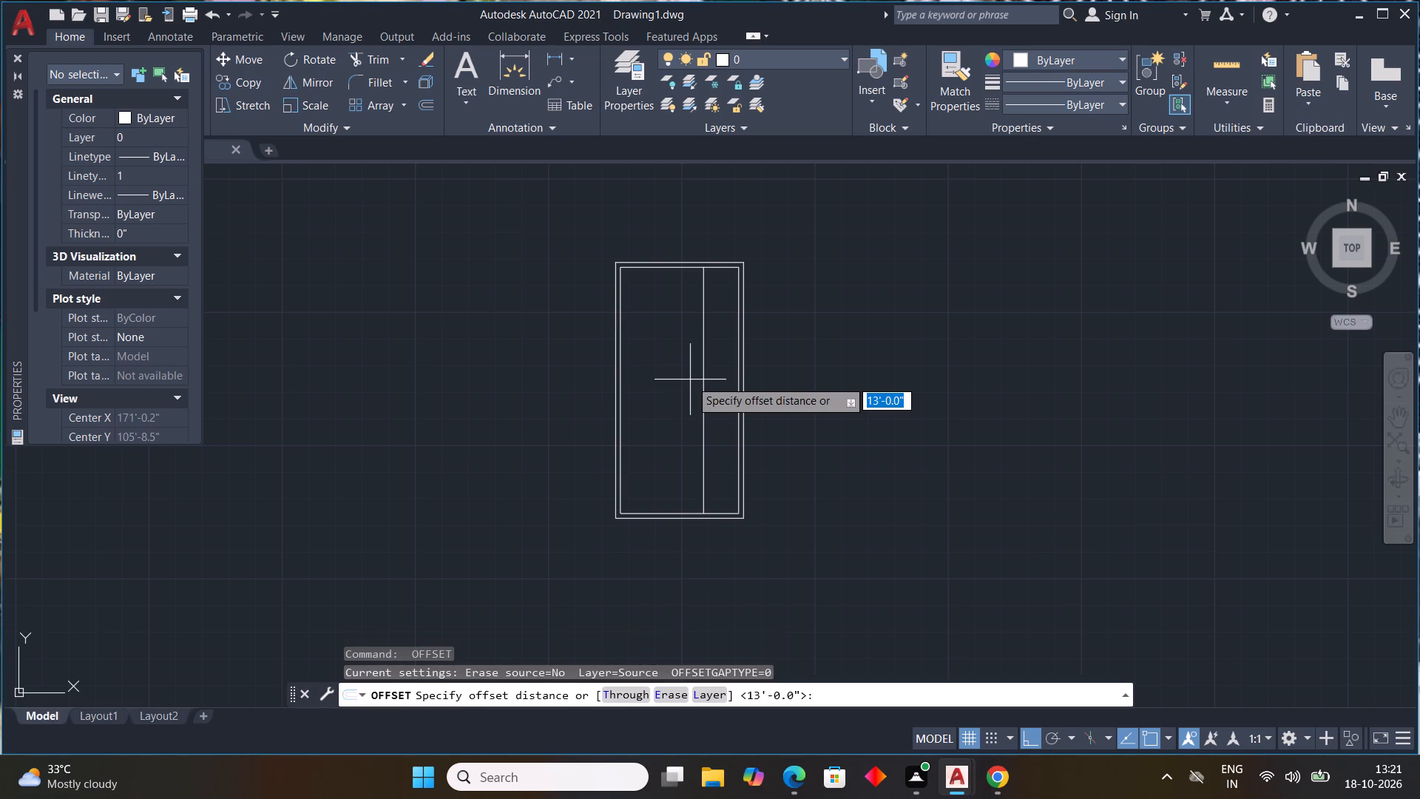
{"action": "scroll", "coordinate": [712, 318], "scroll_direction": "up", "scroll_amount": 4}
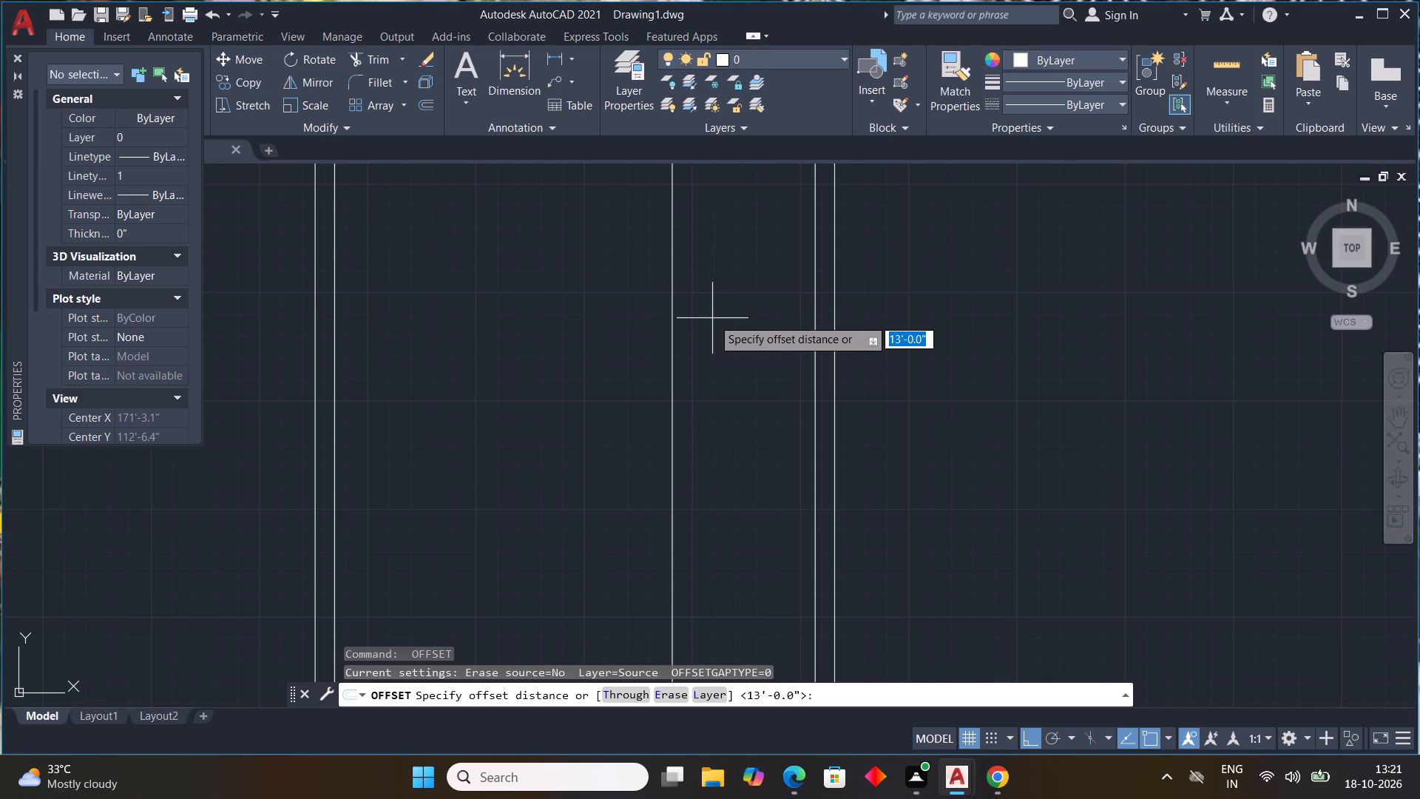
{"action": "type", "text": "4.5\""}
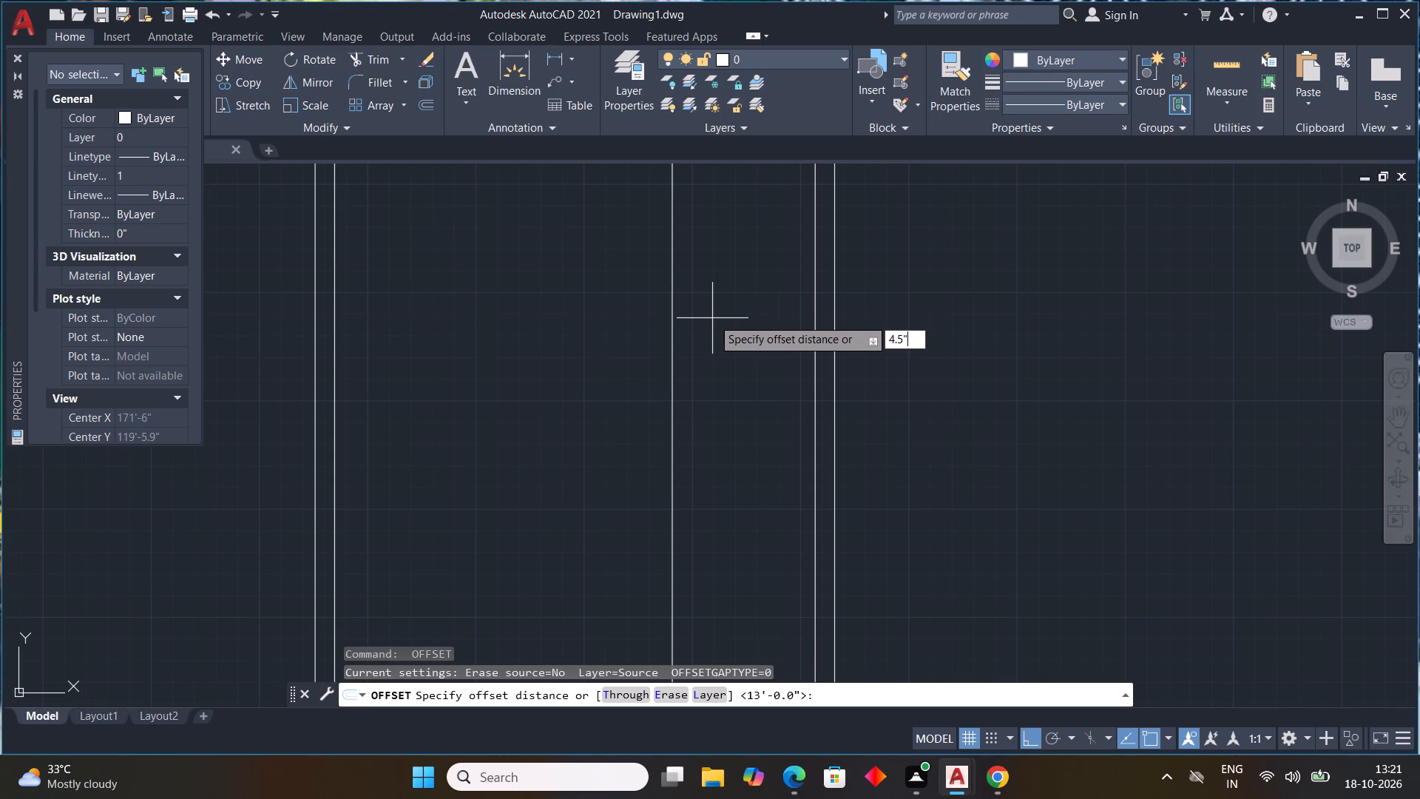
{"action": "key", "text": "Return"}
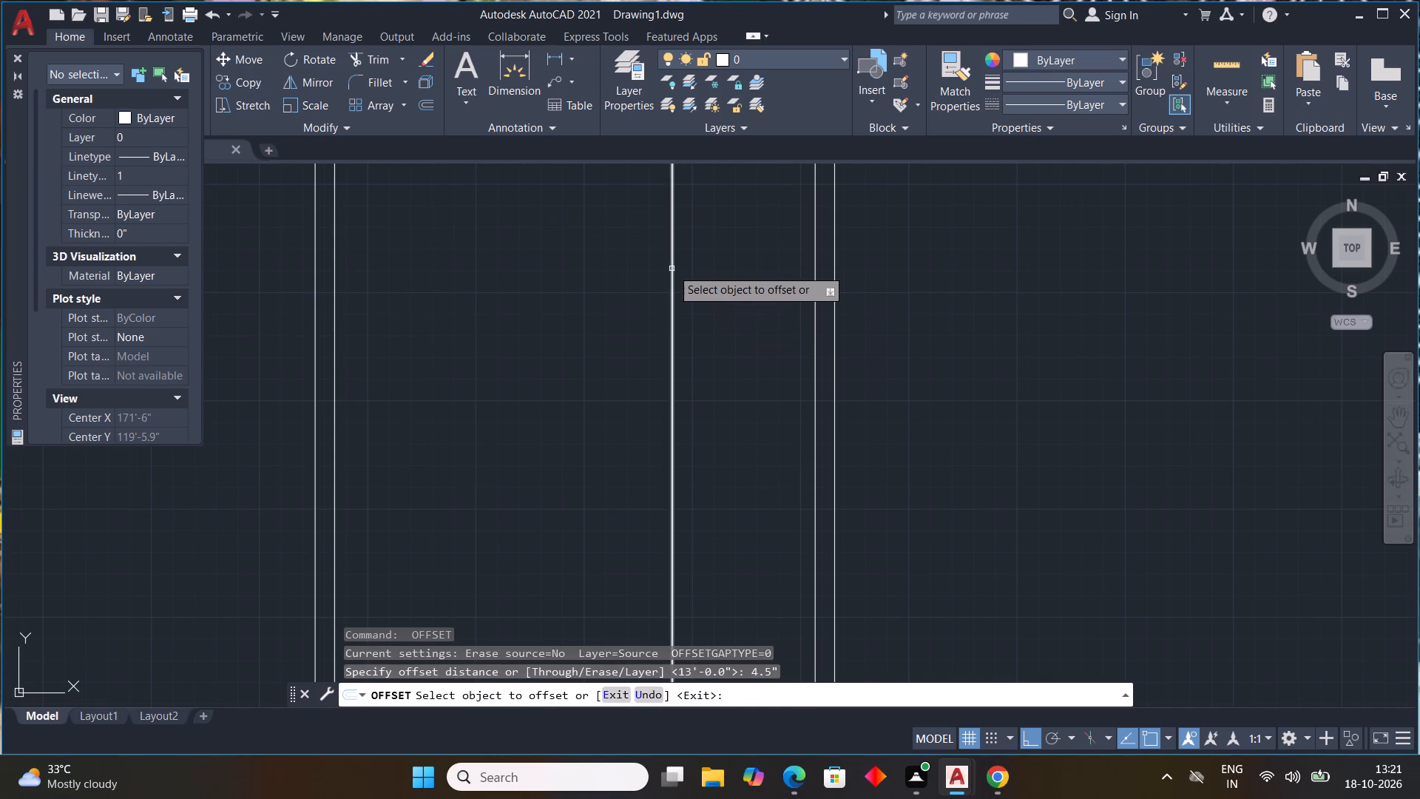
{"action": "left_click_drag", "start_coordinate": [672, 269], "coordinate": [692, 269]}
{"action": "left_click", "coordinate": [698, 269]}
{"action": "key", "text": "Escape"}
{"action": "key", "text": "Escape"}
{"action": "key", "text": "Escape"}
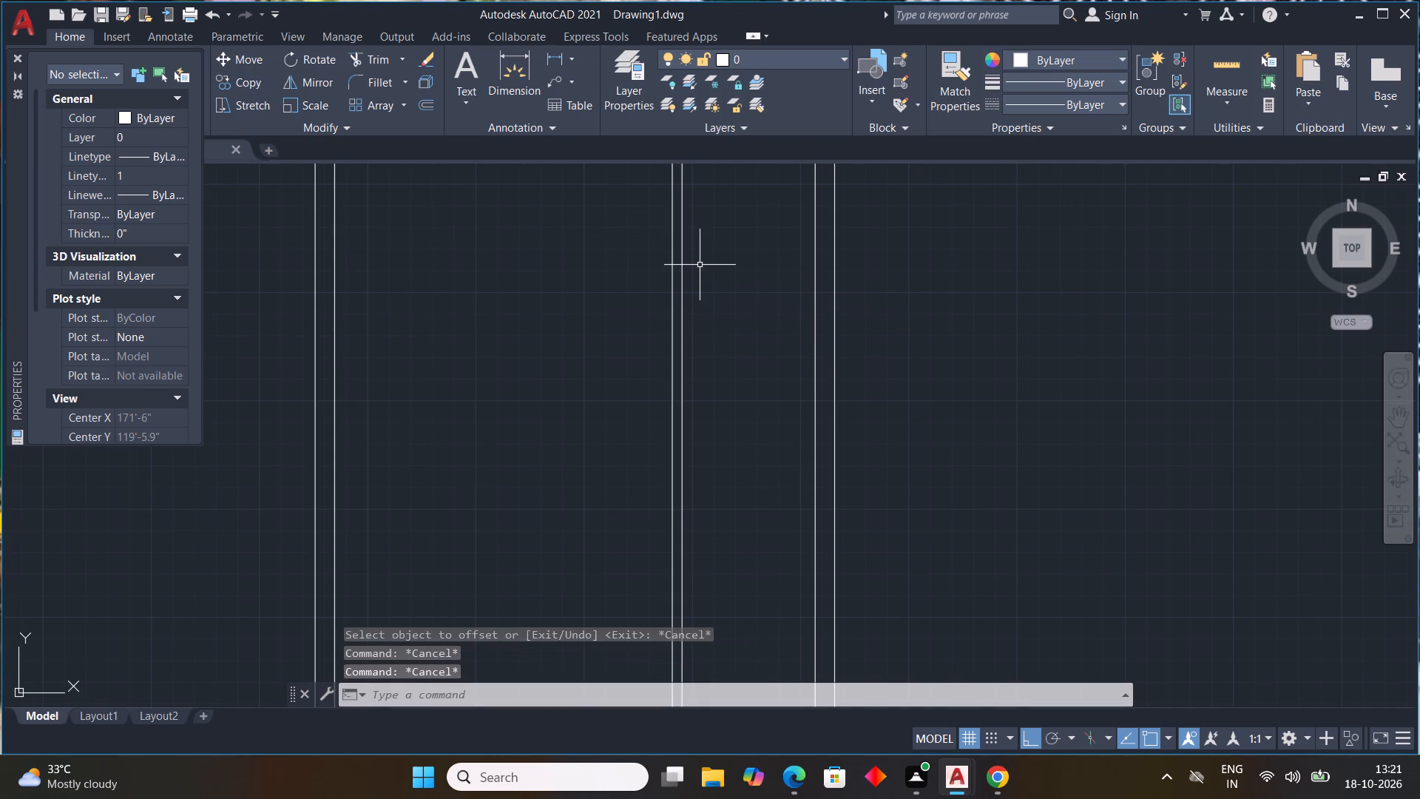
Offset the inner line of the top wall 11'0" downwards into the plan.
{"action": "scroll", "coordinate": [700, 265], "scroll_direction": "down", "scroll_amount": 3}
{"action": "scroll", "coordinate": [685, 235], "scroll_direction": "up", "scroll_amount": 3}
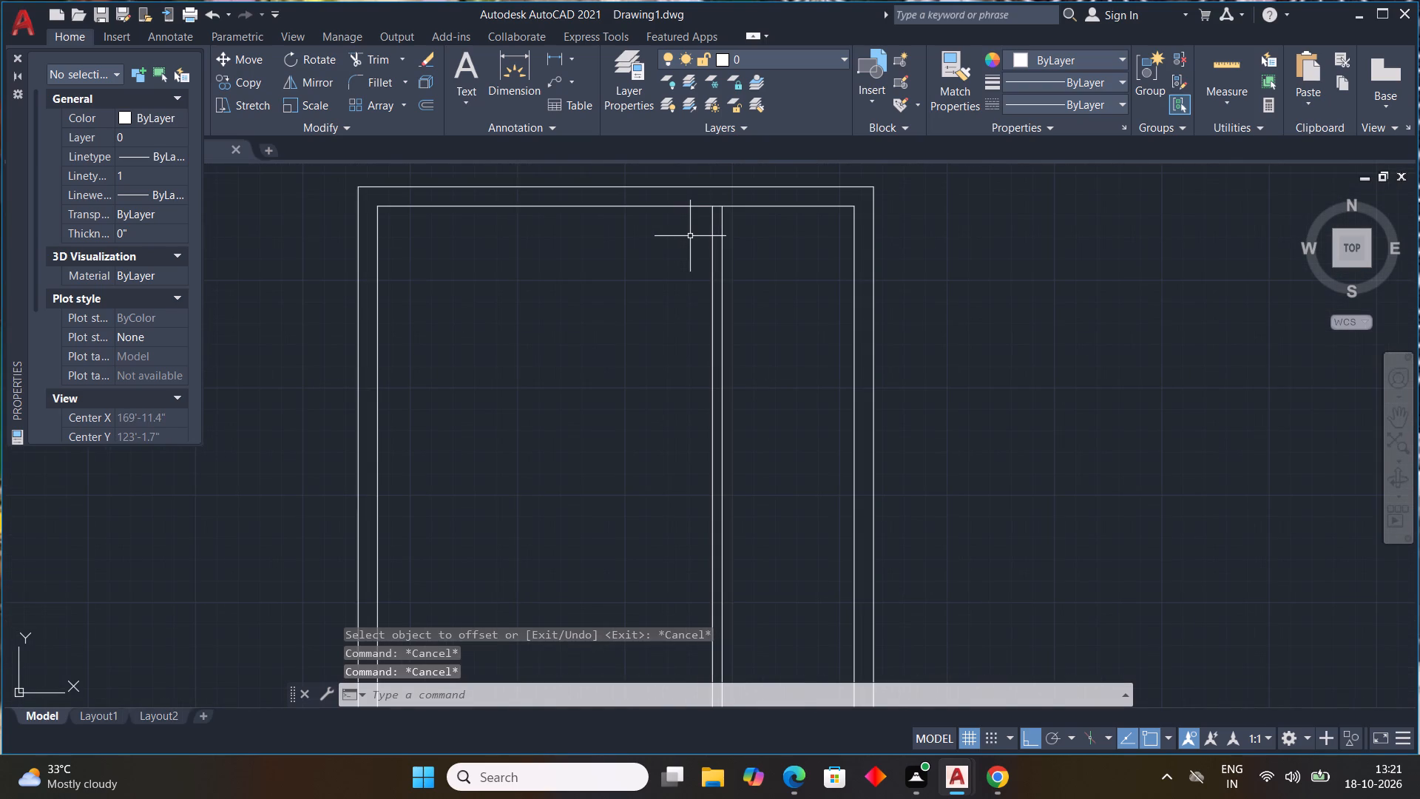
{"action": "type", "text": "OFF"}
{"action": "key", "text": "space"}
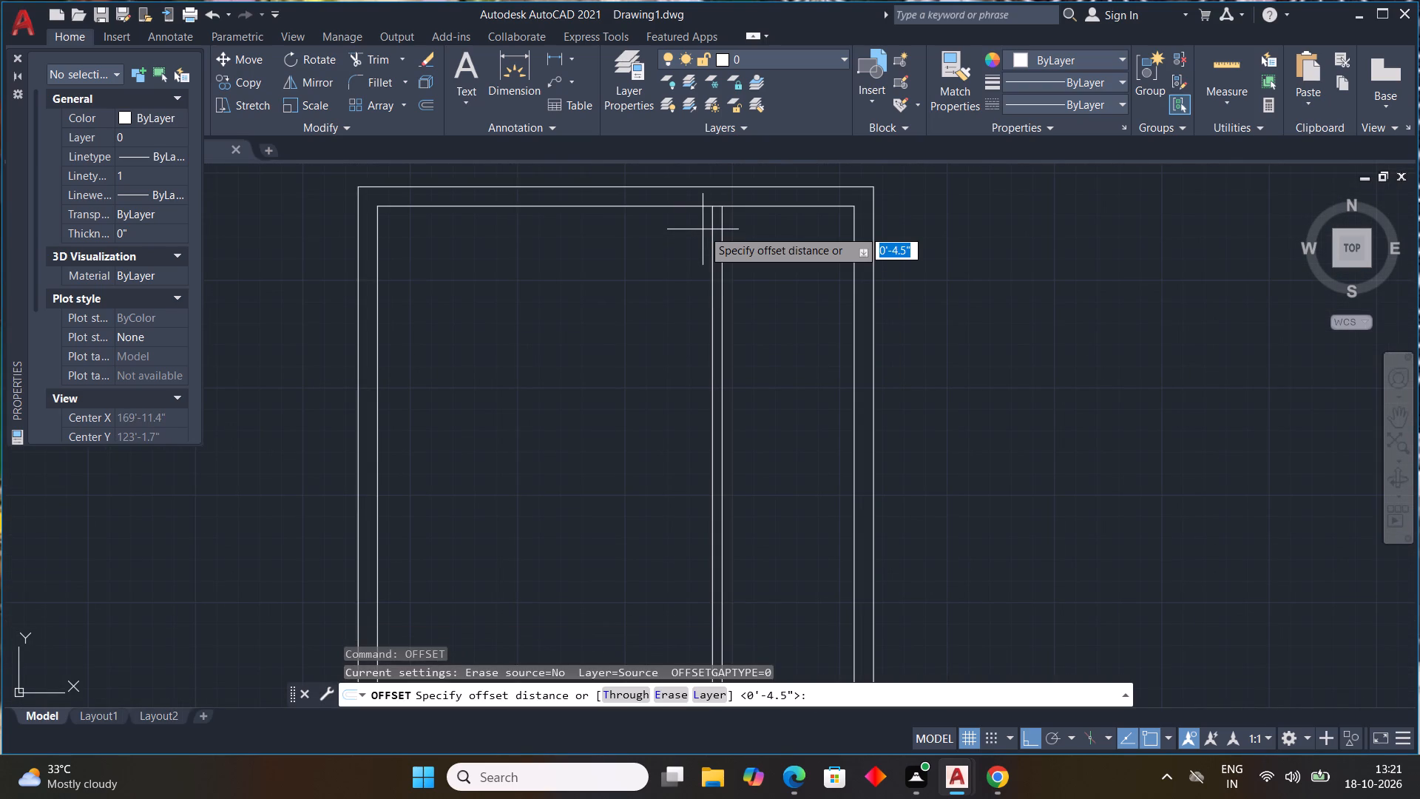
{"action": "key", "text": "1"}
{"action": "type", "text": "1'0"}
{"action": "key", "text": "shift+quotedbl"}
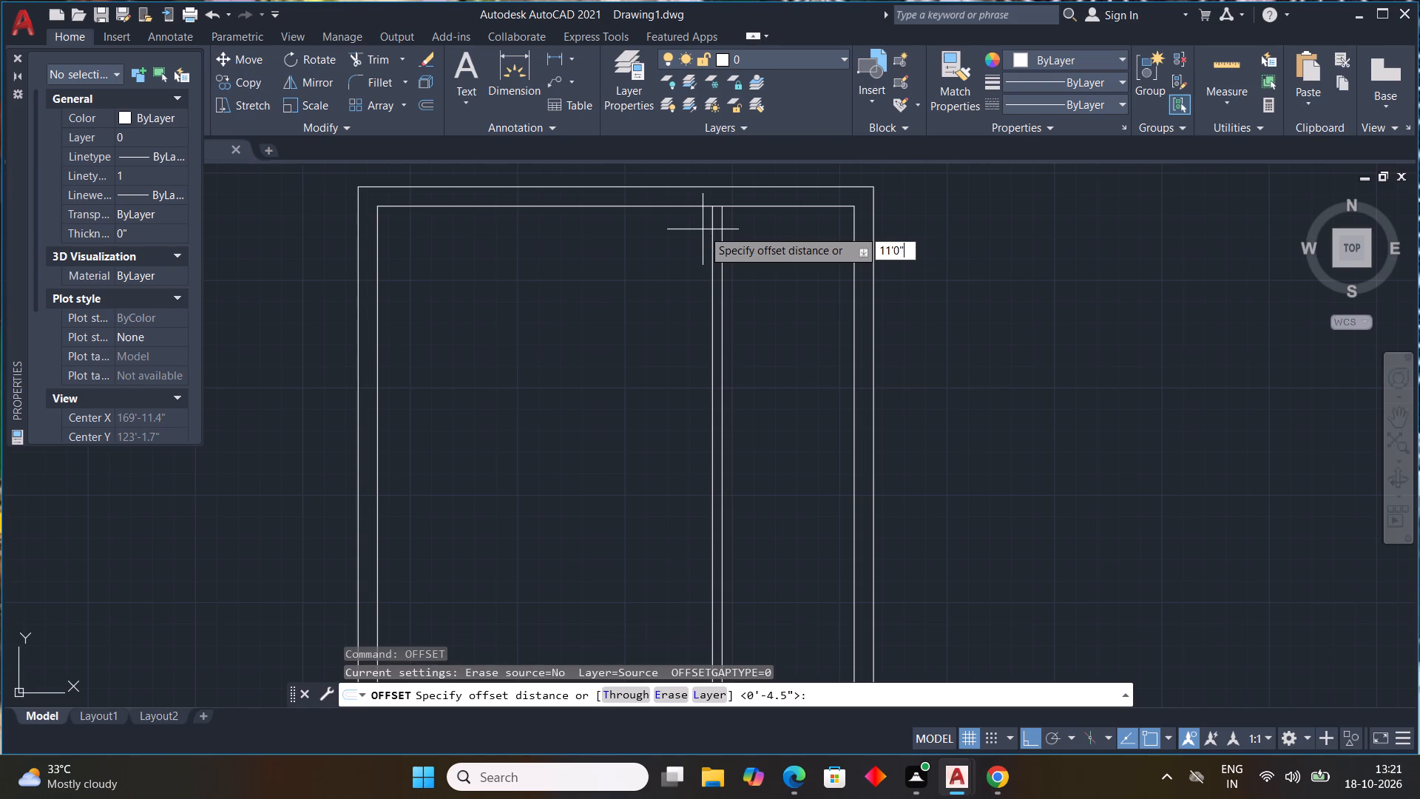
{"action": "key", "text": "Return"}
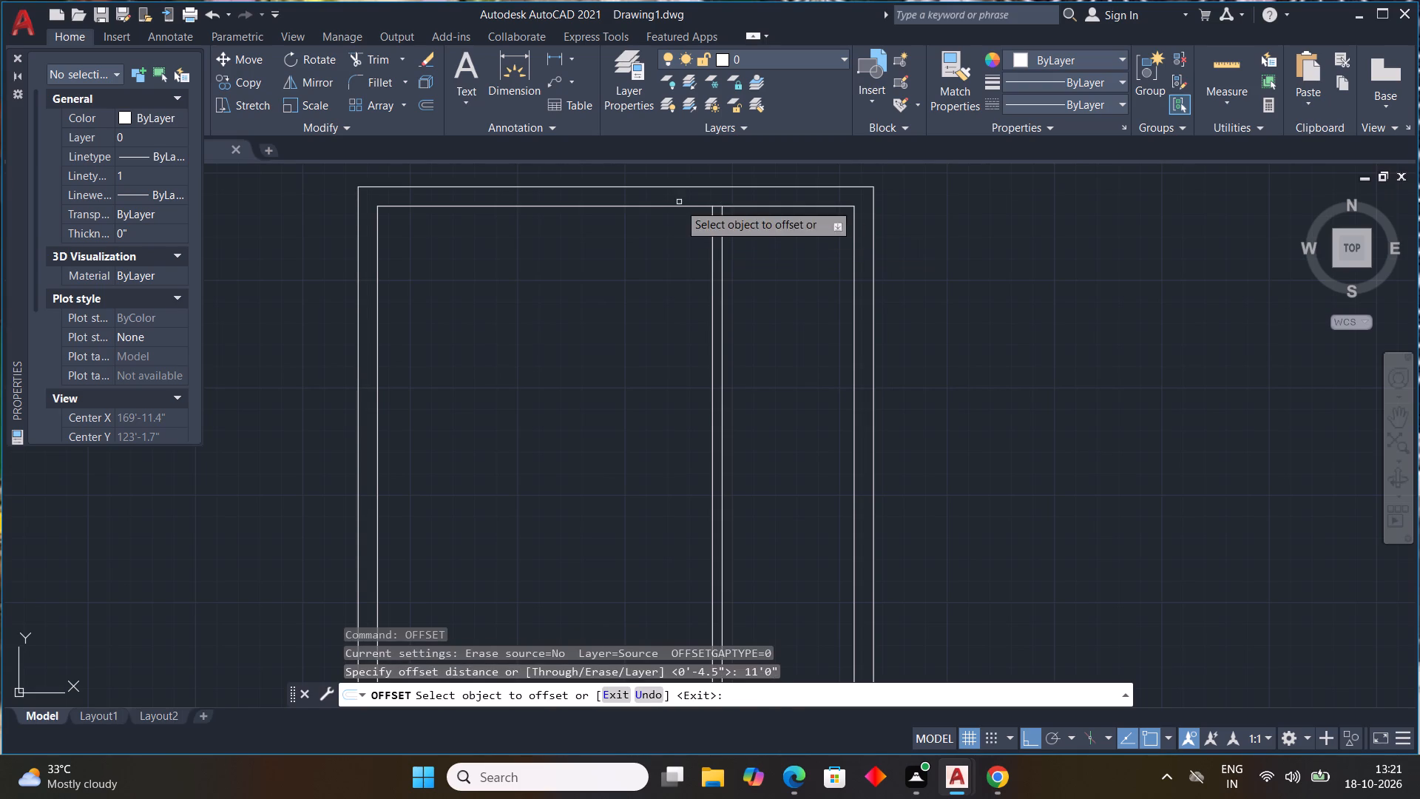
{"action": "left_click", "coordinate": [679, 204]}
{"action": "left_click", "coordinate": [673, 363]}
{"action": "key", "text": "Escape"}
Offset the new horizontal partition line 4.5" downwards to give the partition its thickness, and end the Offset command.
{"action": "key", "text": "space"}
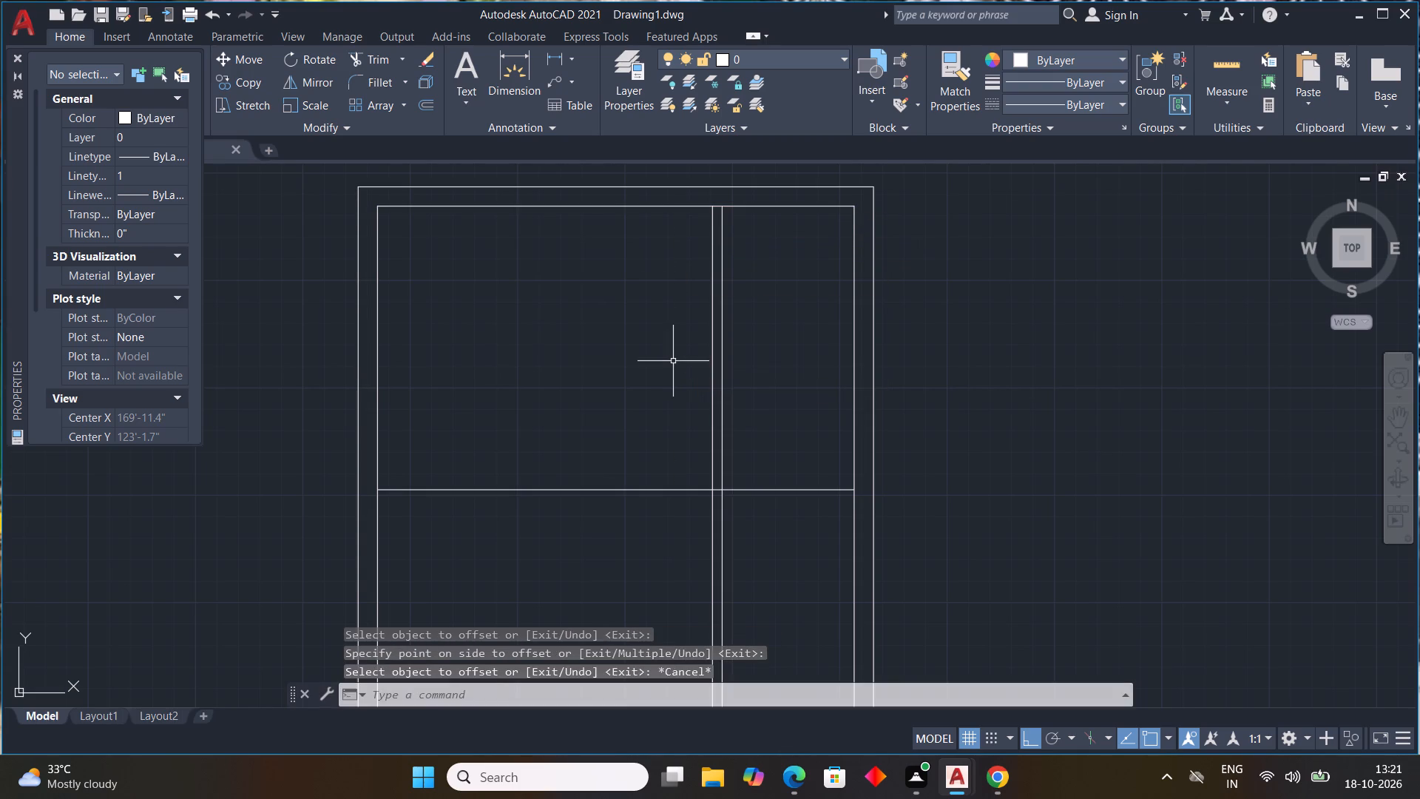
{"action": "type", "text": "4.5\""}
{"action": "key", "text": "Return"}
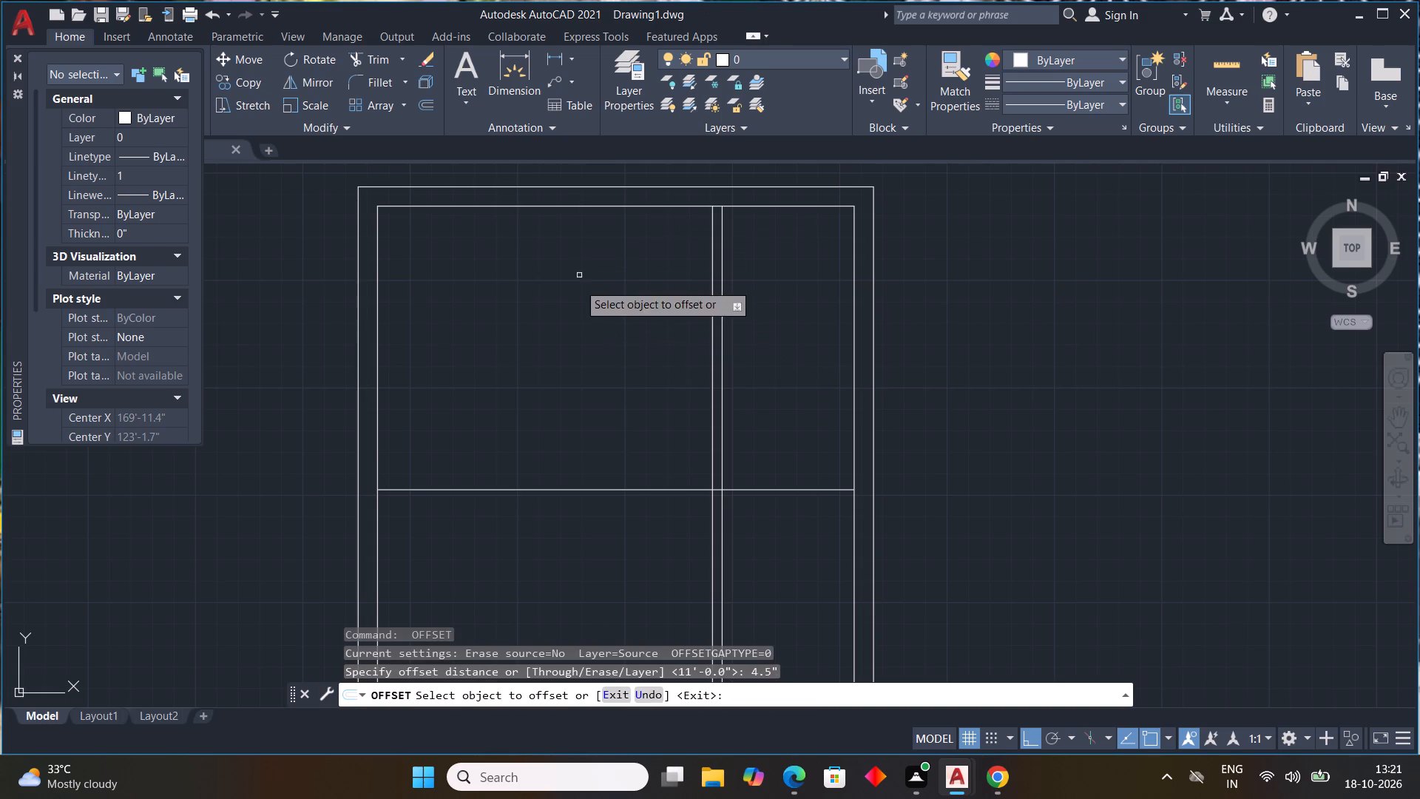
{"action": "left_click", "coordinate": [542, 490]}
{"action": "left_click", "coordinate": [535, 540]}
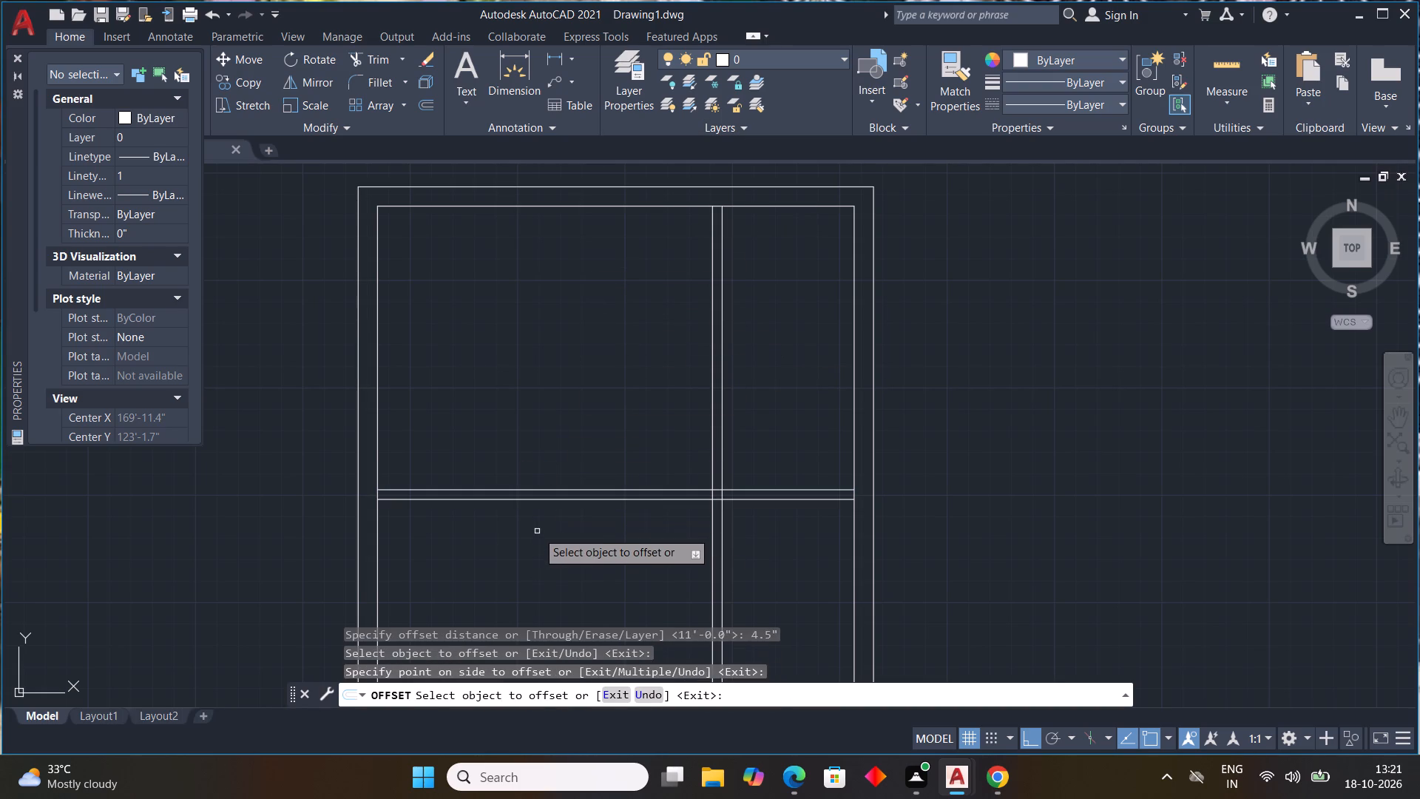
{"action": "key", "text": "Escape"}
{"action": "key", "text": "Escape"}
{"action": "key", "text": "Escape"}
{"action": "key", "text": "Escape"}
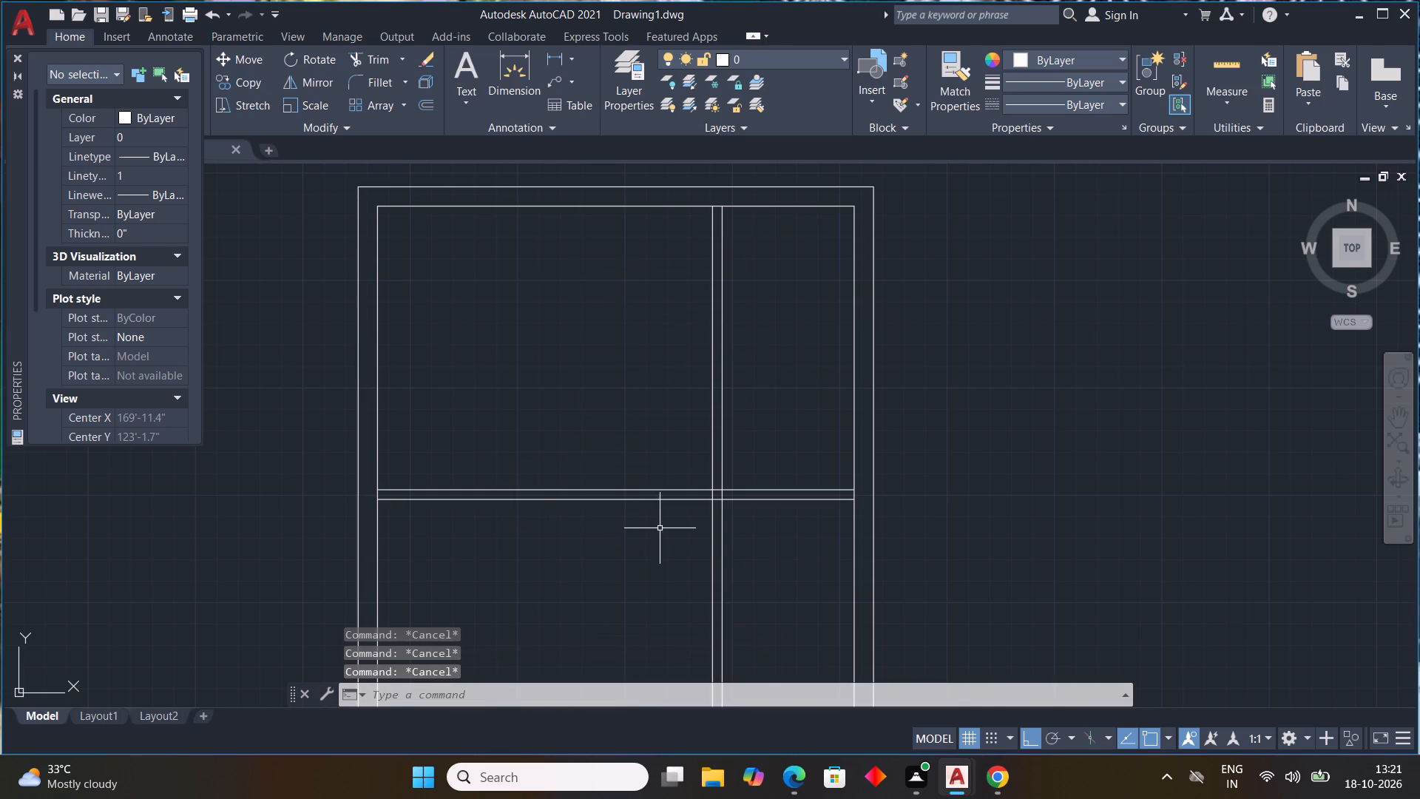
Offset the lower line of the horizontal partition 8'6" downwards.
{"action": "middle_click_drag", "start_coordinate": [661, 525], "coordinate": [585, 428]}
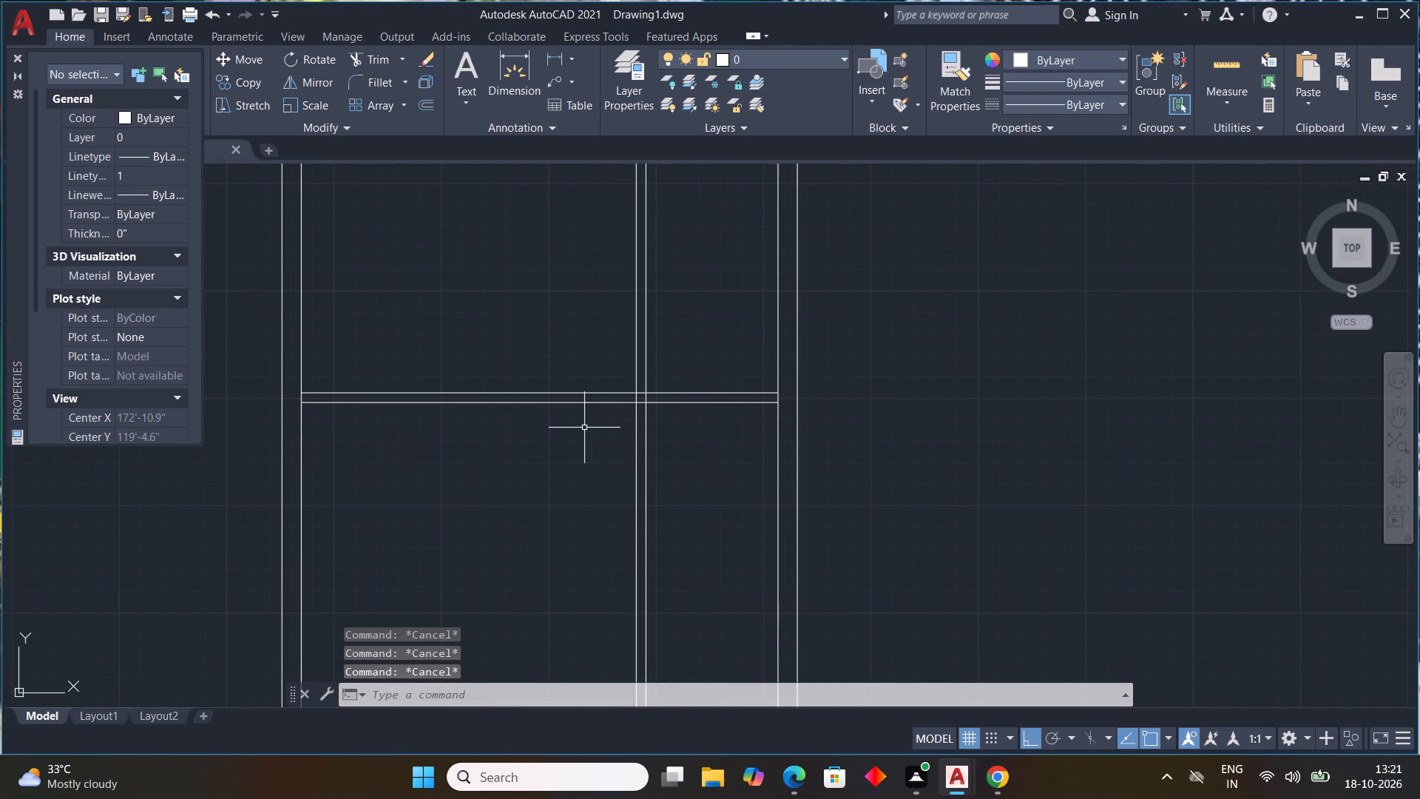
{"action": "scroll", "coordinate": [584, 428], "scroll_direction": "down", "scroll_amount": 1}
{"action": "middle_click_drag", "start_coordinate": [578, 469], "coordinate": [579, 463]}
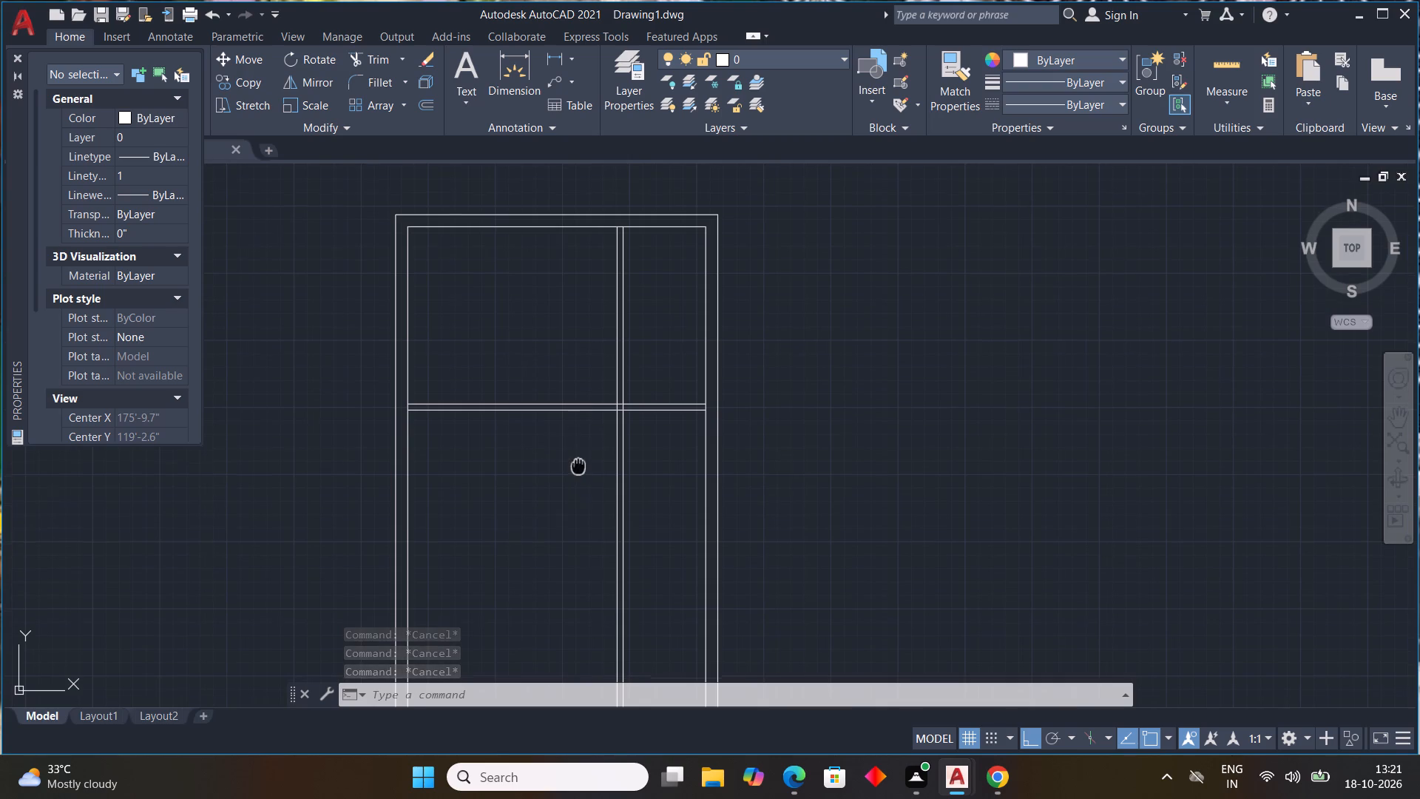
{"action": "middle_click_drag", "start_coordinate": [579, 463], "coordinate": [585, 421]}
{"action": "scroll", "coordinate": [531, 452], "scroll_direction": "up", "scroll_amount": 1}
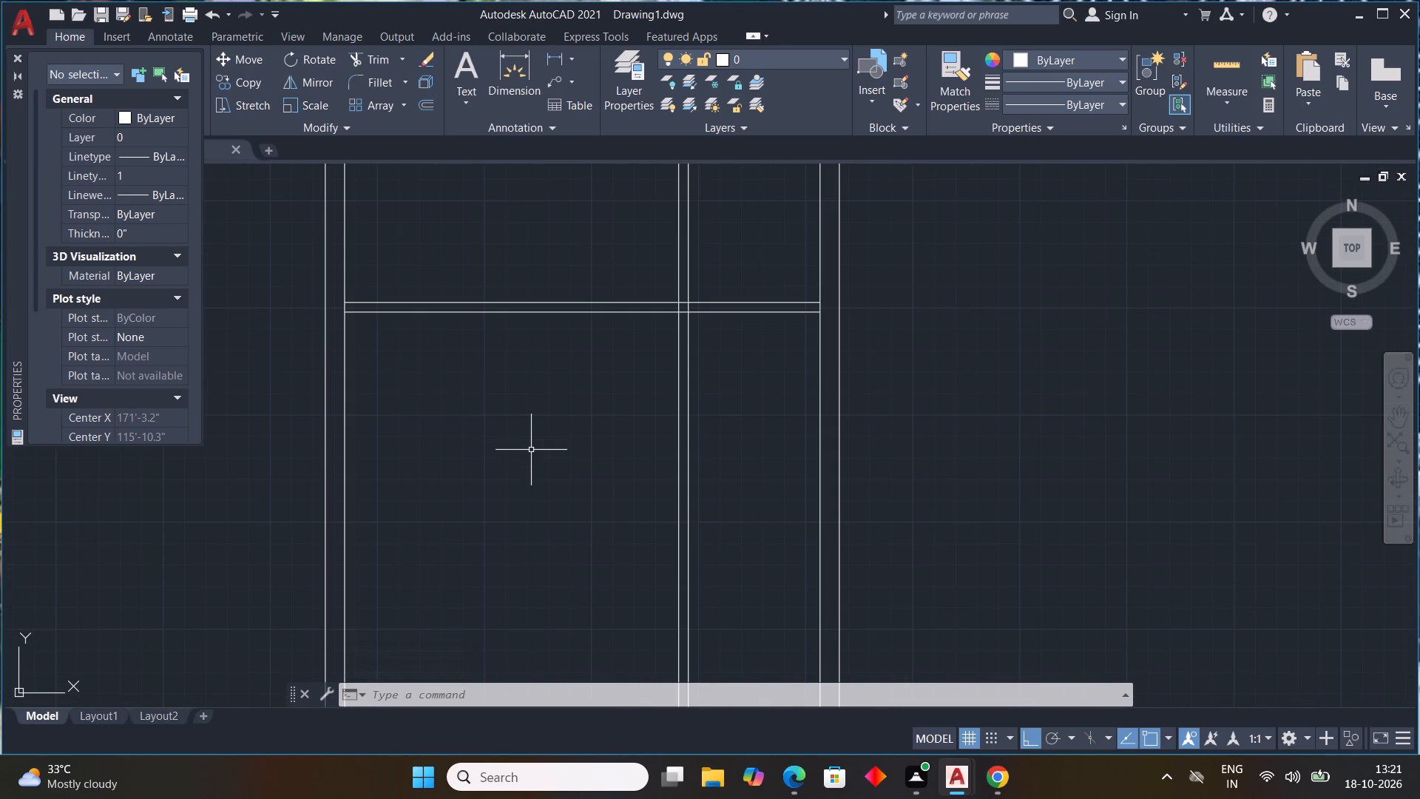
{"action": "type", "text": "OFF"}
{"action": "key", "text": "space"}
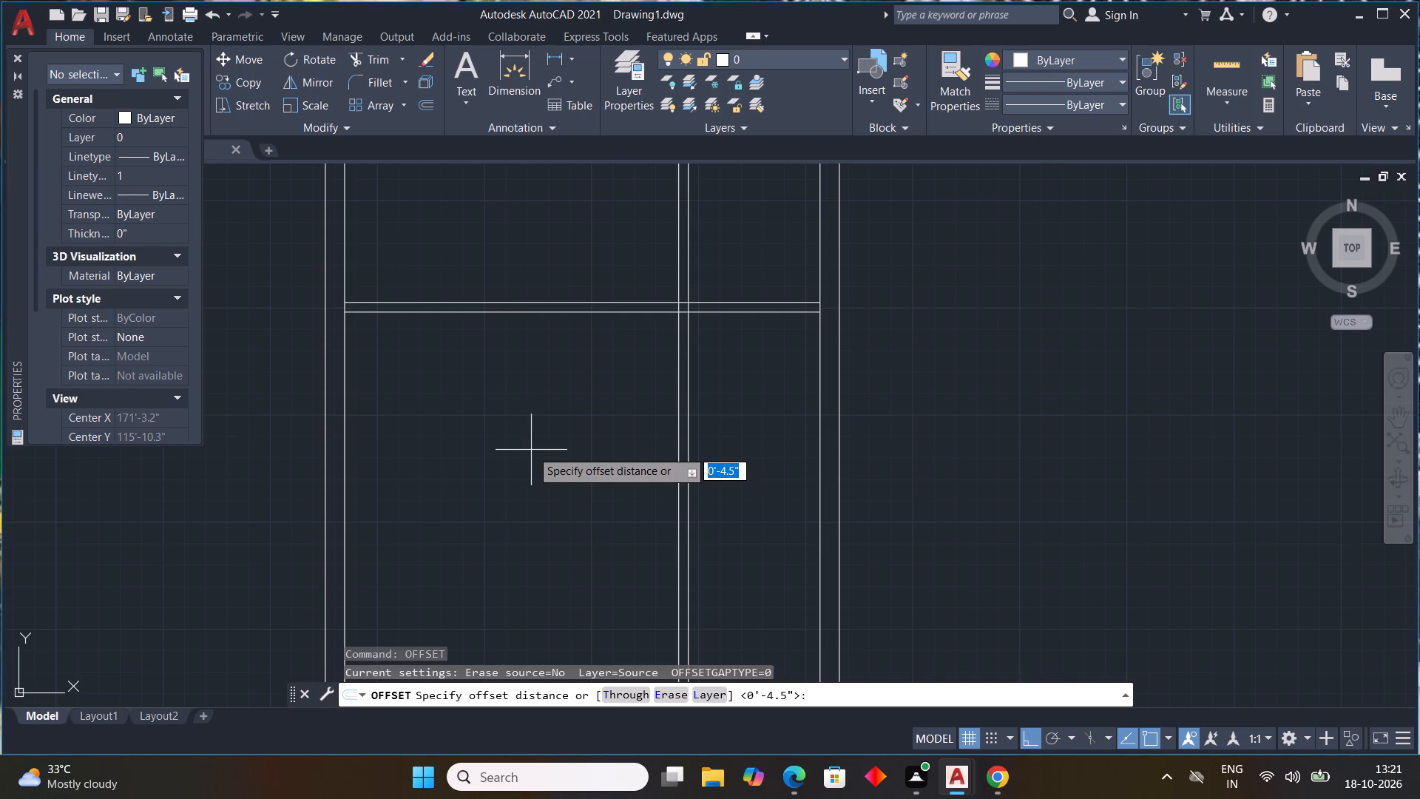
{"action": "type", "text": "8'"}
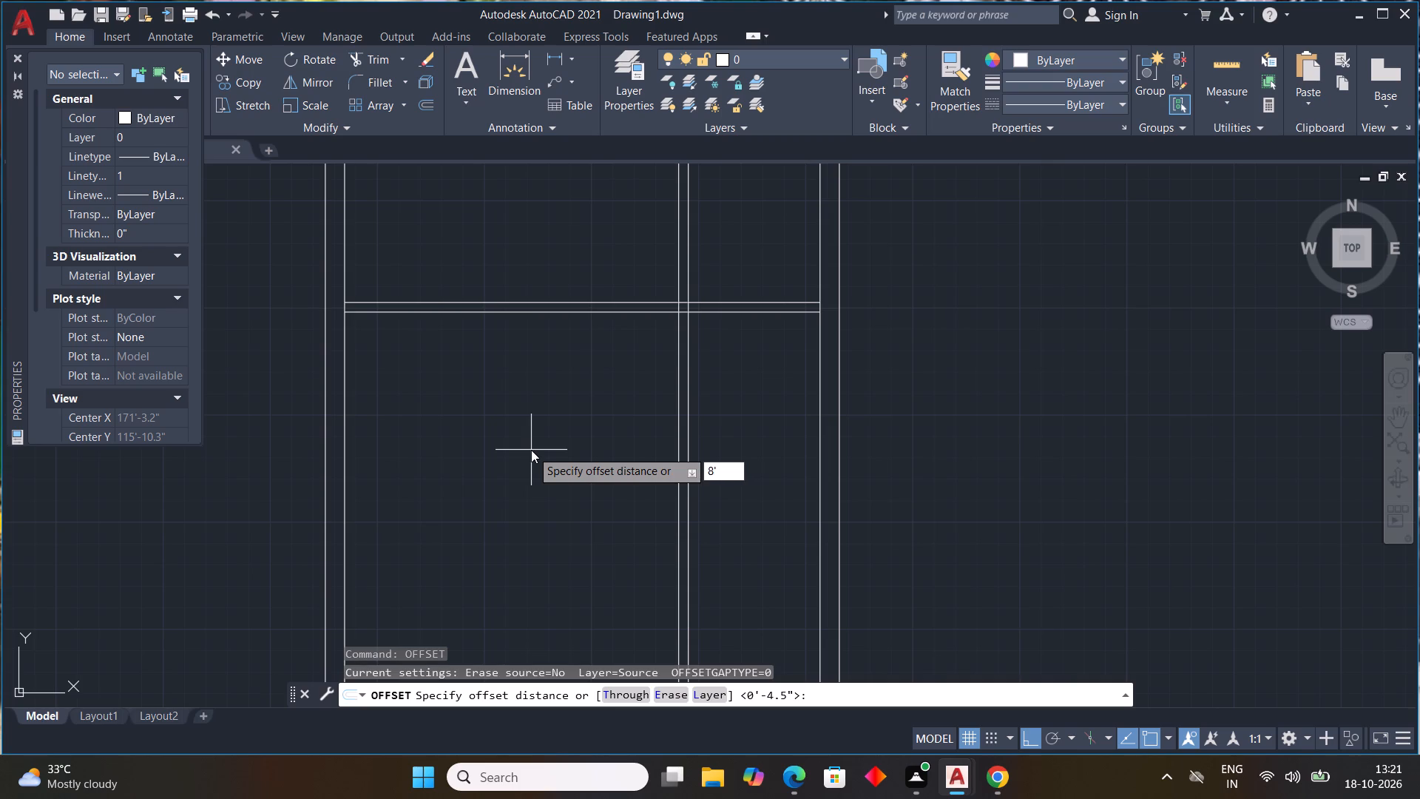
{"action": "key", "text": "6"}
{"action": "key", "text": "shift+quotedbl"}
{"action": "key", "text": "Return"}
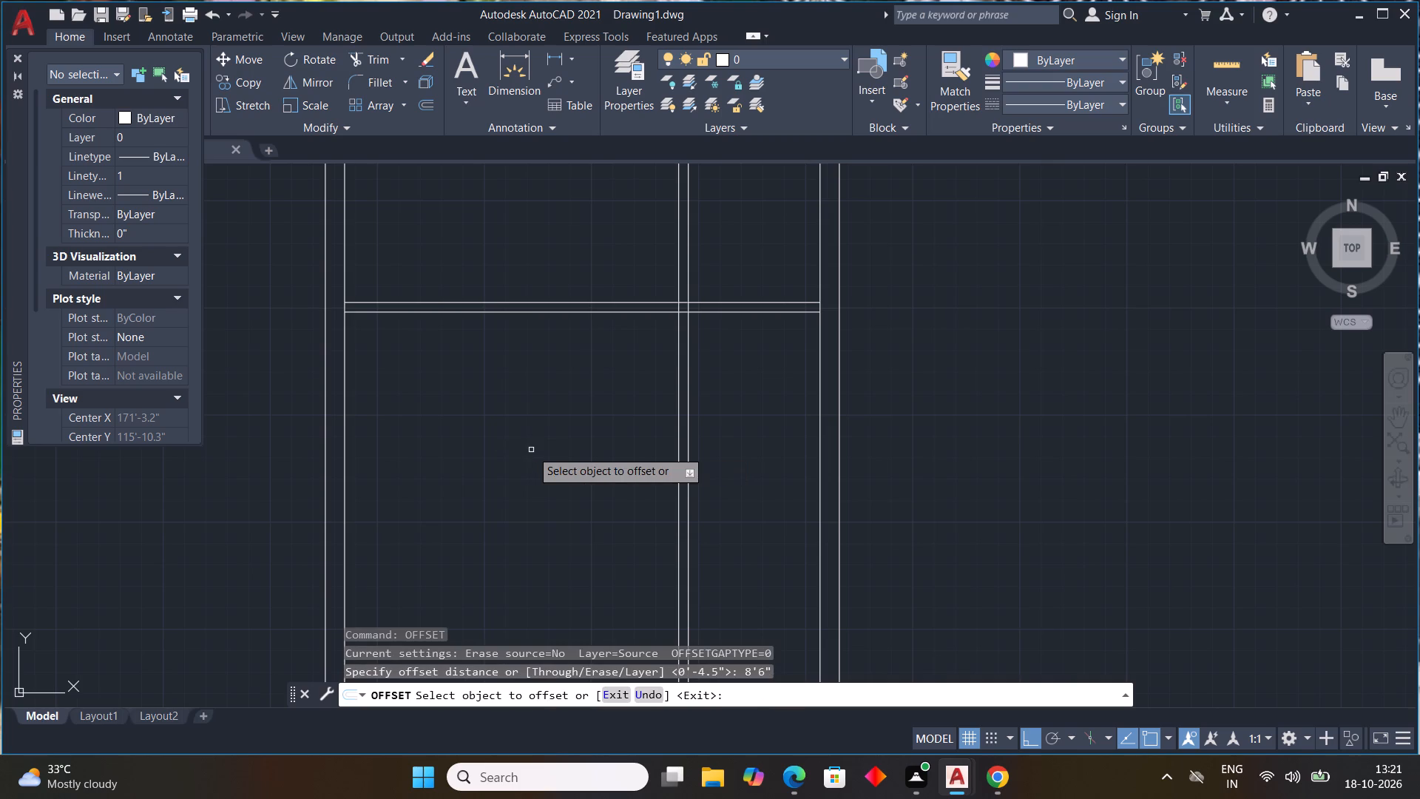
{"action": "left_click", "coordinate": [541, 310]}
{"action": "left_click", "coordinate": [560, 504]}
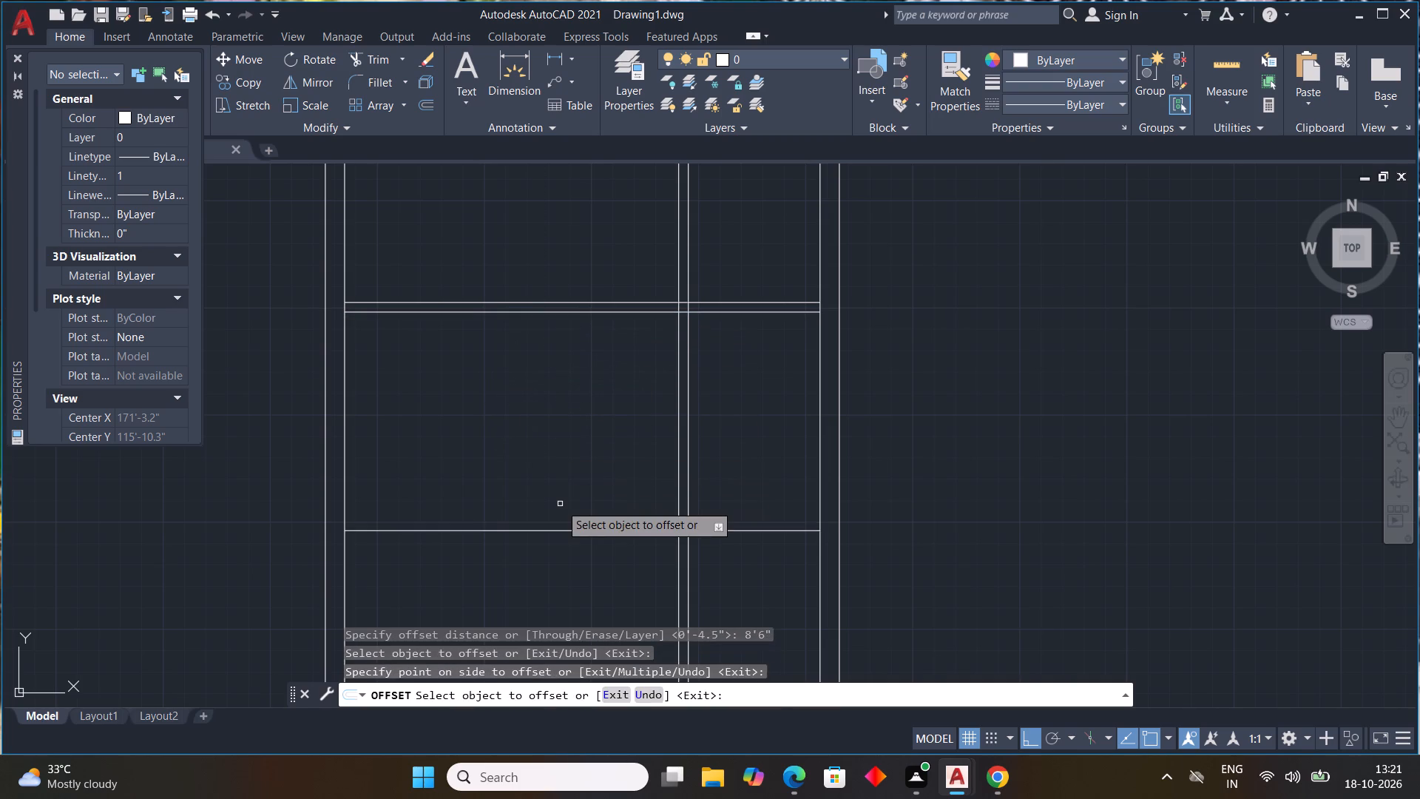
{"action": "key", "text": "Escape"}
Offset the second horizontal partition's line 4.5" downwards to form its thickness, and end the Offset command.
{"action": "key", "text": "space"}
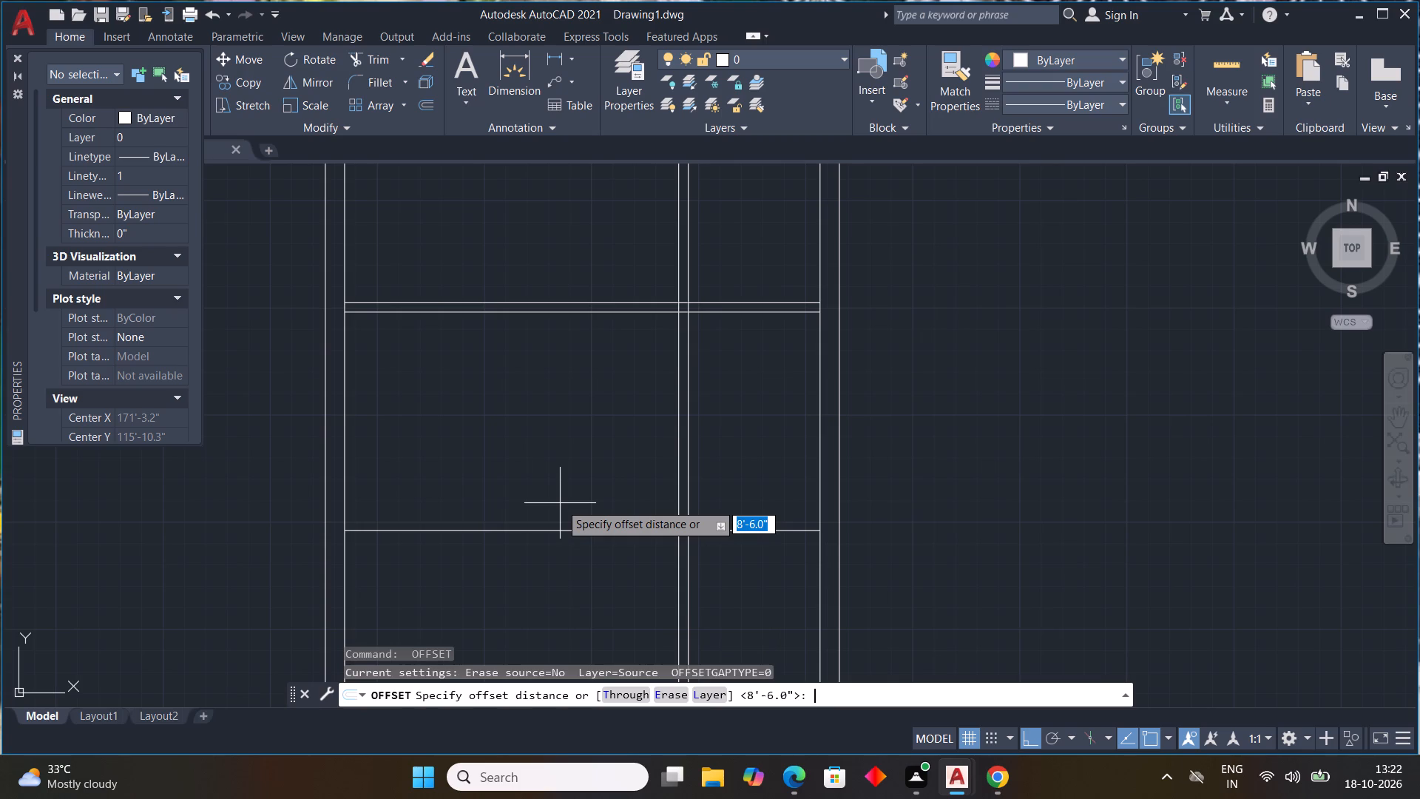
{"action": "type", "text": "4.5\""}
{"action": "key", "text": "Return"}
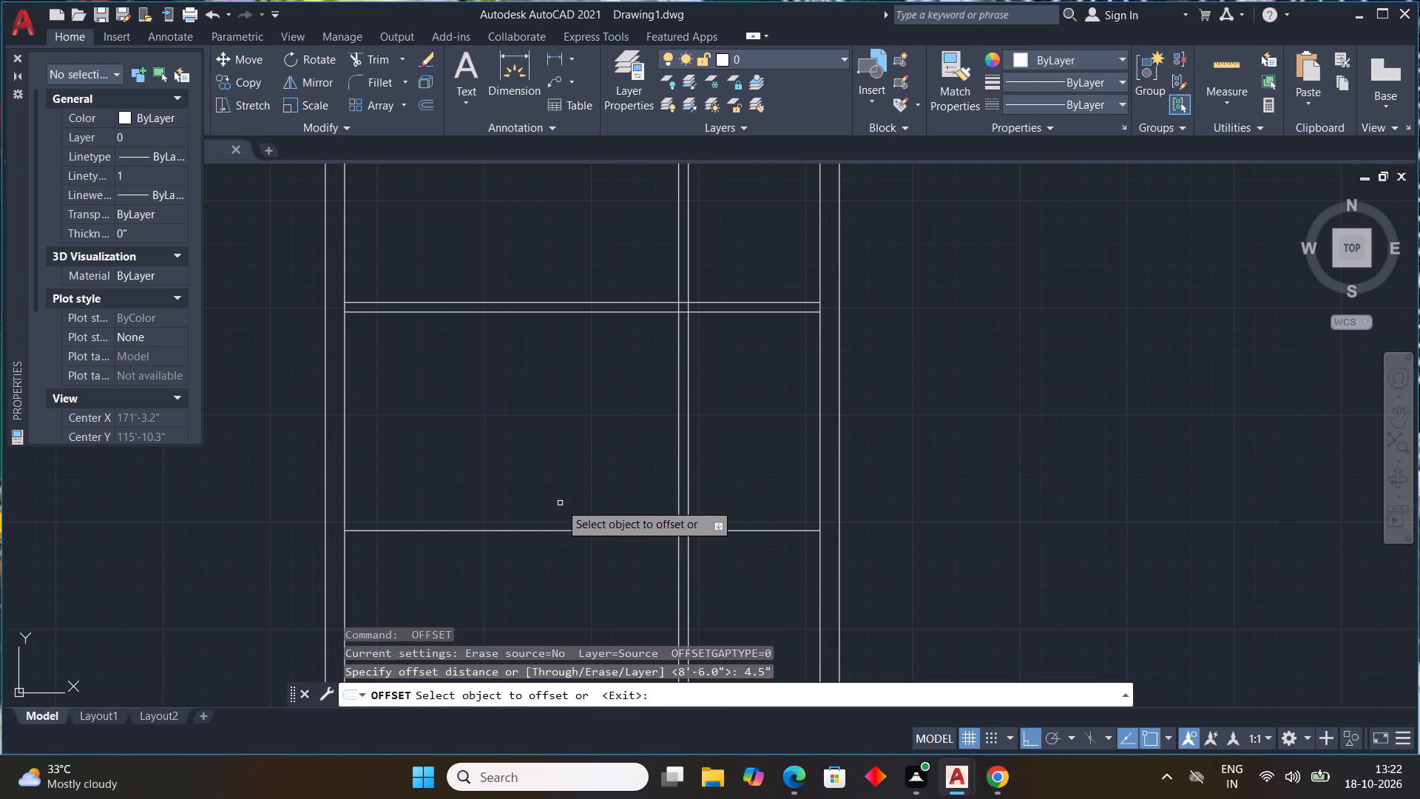
{"action": "left_click_drag", "start_coordinate": [471, 528], "coordinate": [477, 545]}
{"action": "left_click", "coordinate": [493, 603]}
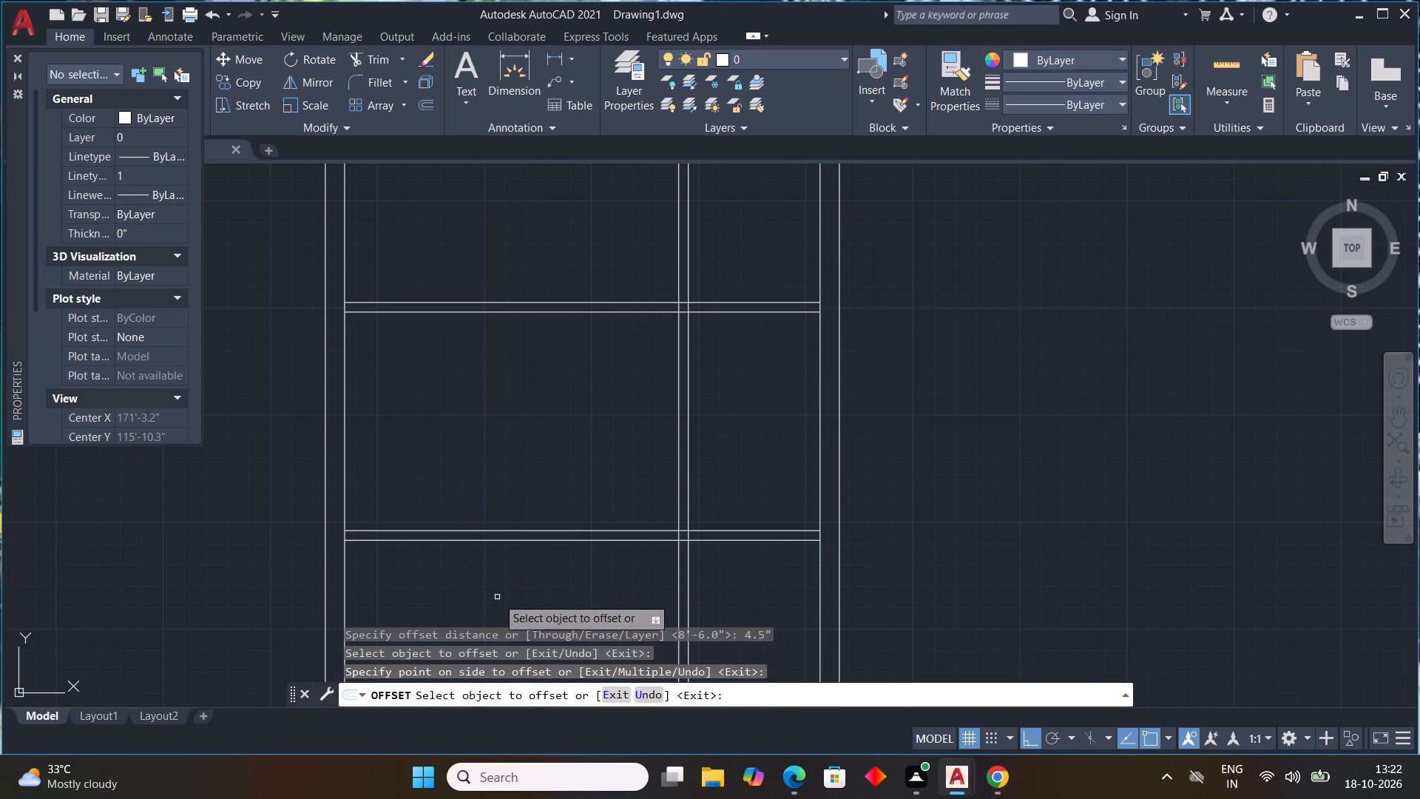
{"action": "key", "text": "Escape"}
{"action": "scroll", "coordinate": [498, 593], "scroll_direction": "down", "scroll_amount": 1}
{"action": "key", "text": "Escape"}
Offset the lower line of the second horizontal partition 5'0" downwards.
{"action": "middle_click_drag", "start_coordinate": [499, 593], "coordinate": [538, 461]}
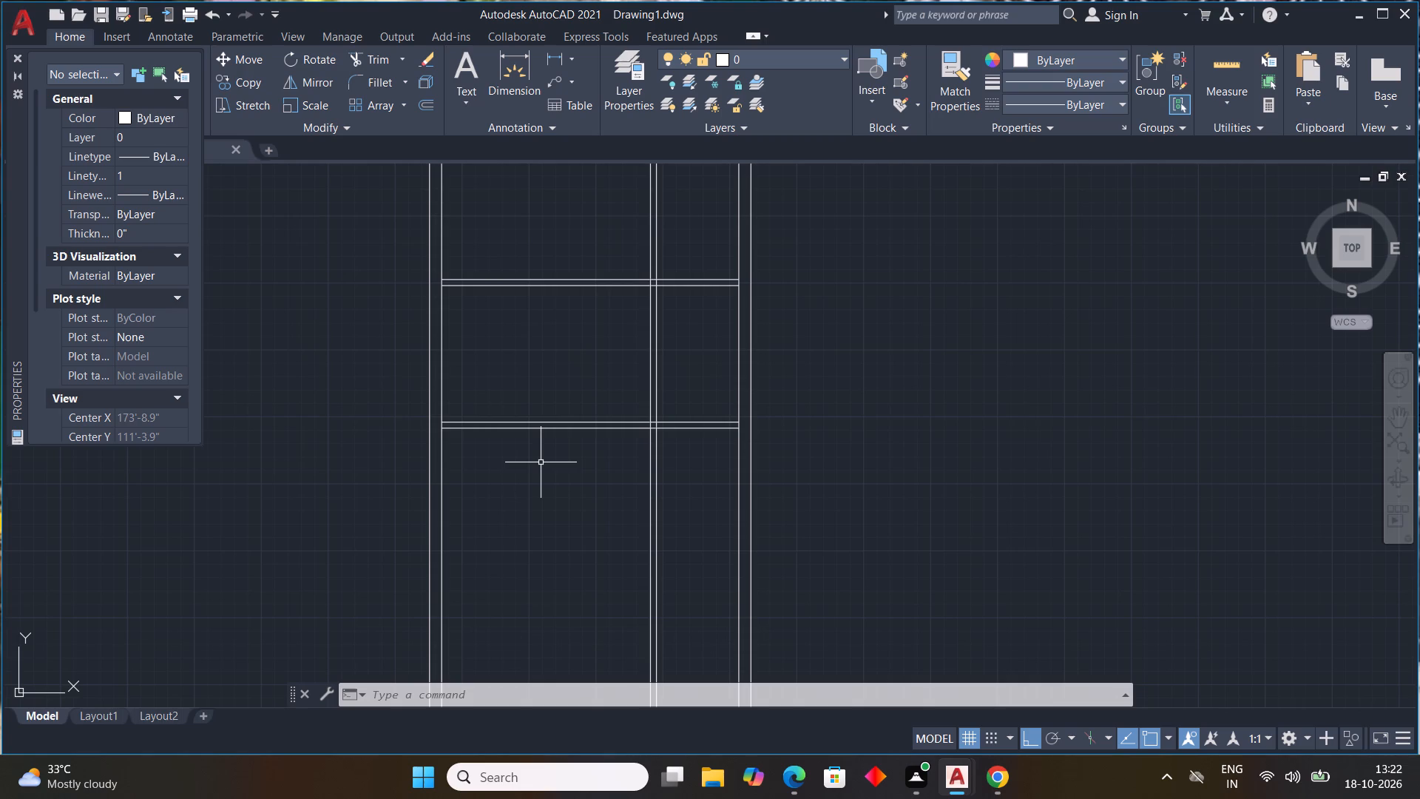
{"action": "scroll", "coordinate": [541, 462], "scroll_direction": "down", "scroll_amount": 3}
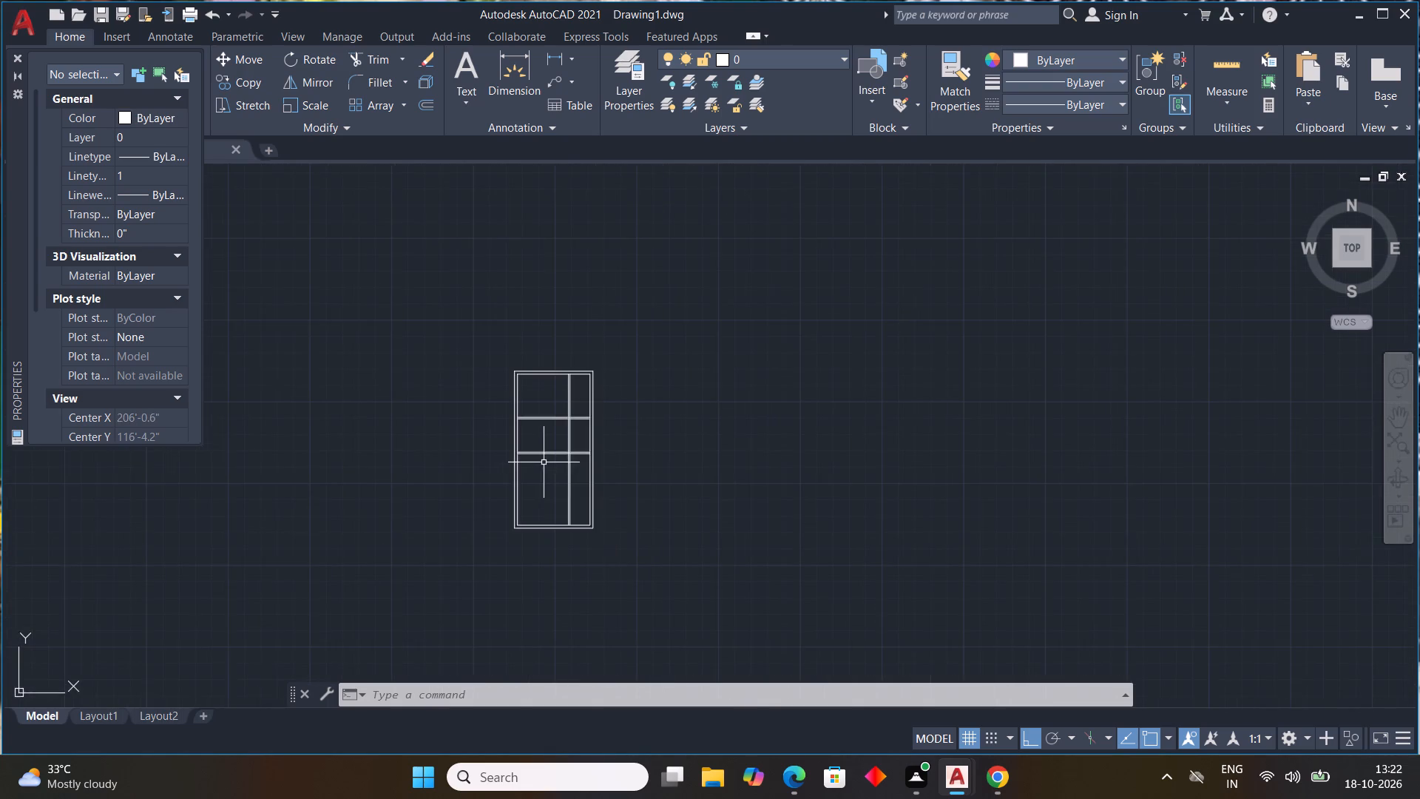
{"action": "scroll", "coordinate": [544, 463], "scroll_direction": "up", "scroll_amount": 2}
{"action": "middle_click_drag", "start_coordinate": [544, 465], "coordinate": [456, 334]}
{"action": "scroll", "coordinate": [453, 374], "scroll_direction": "up", "scroll_amount": 1}
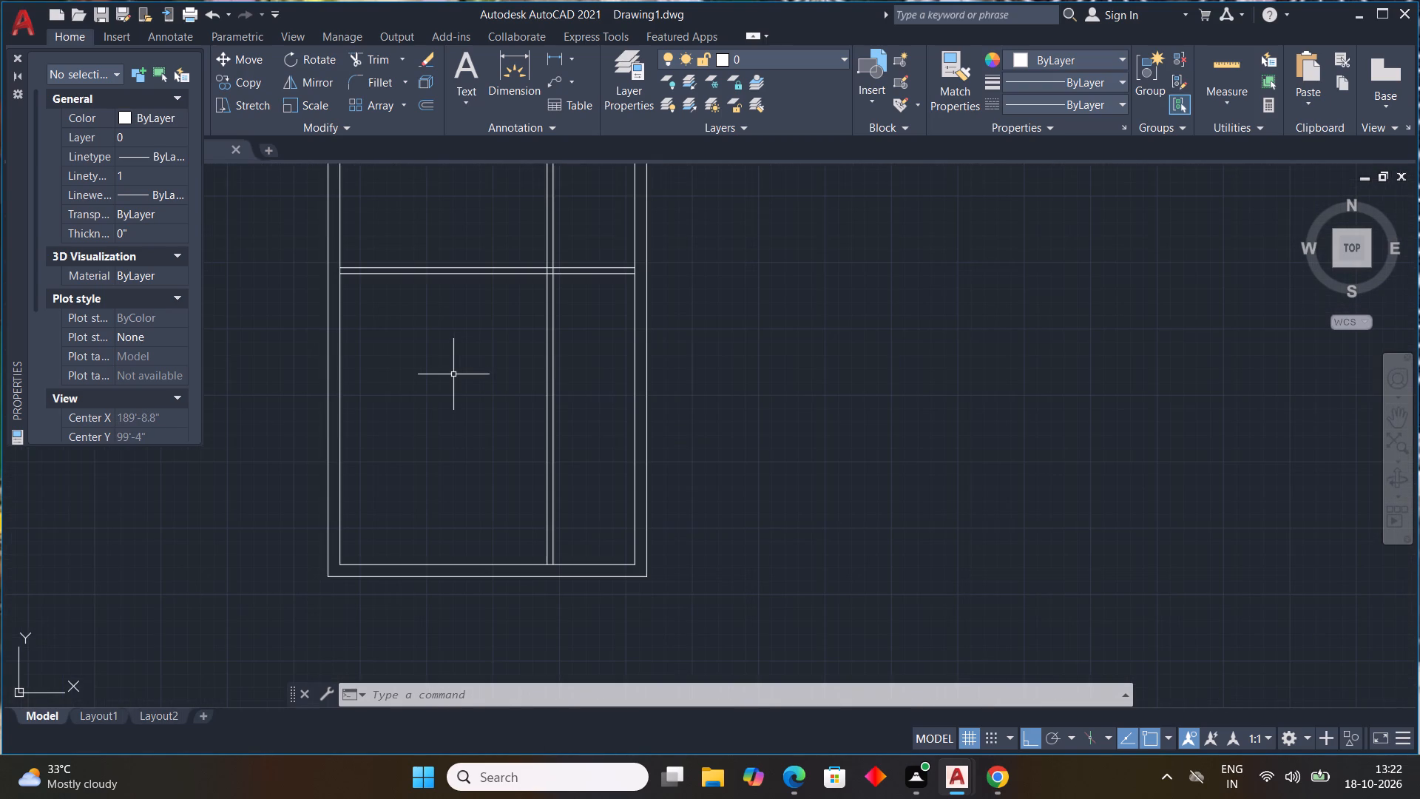
{"action": "key", "text": "space"}
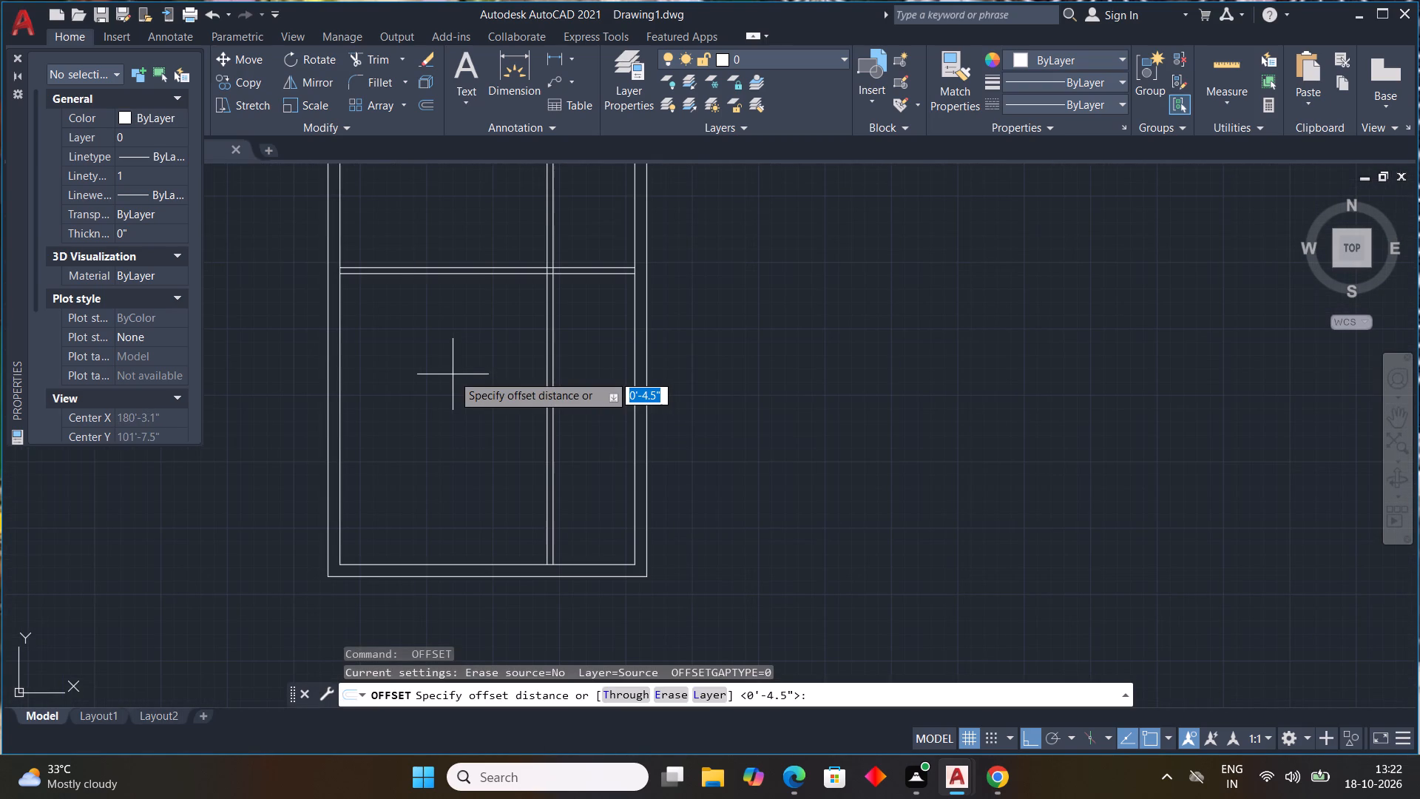
{"action": "type", "text": "5'0\""}
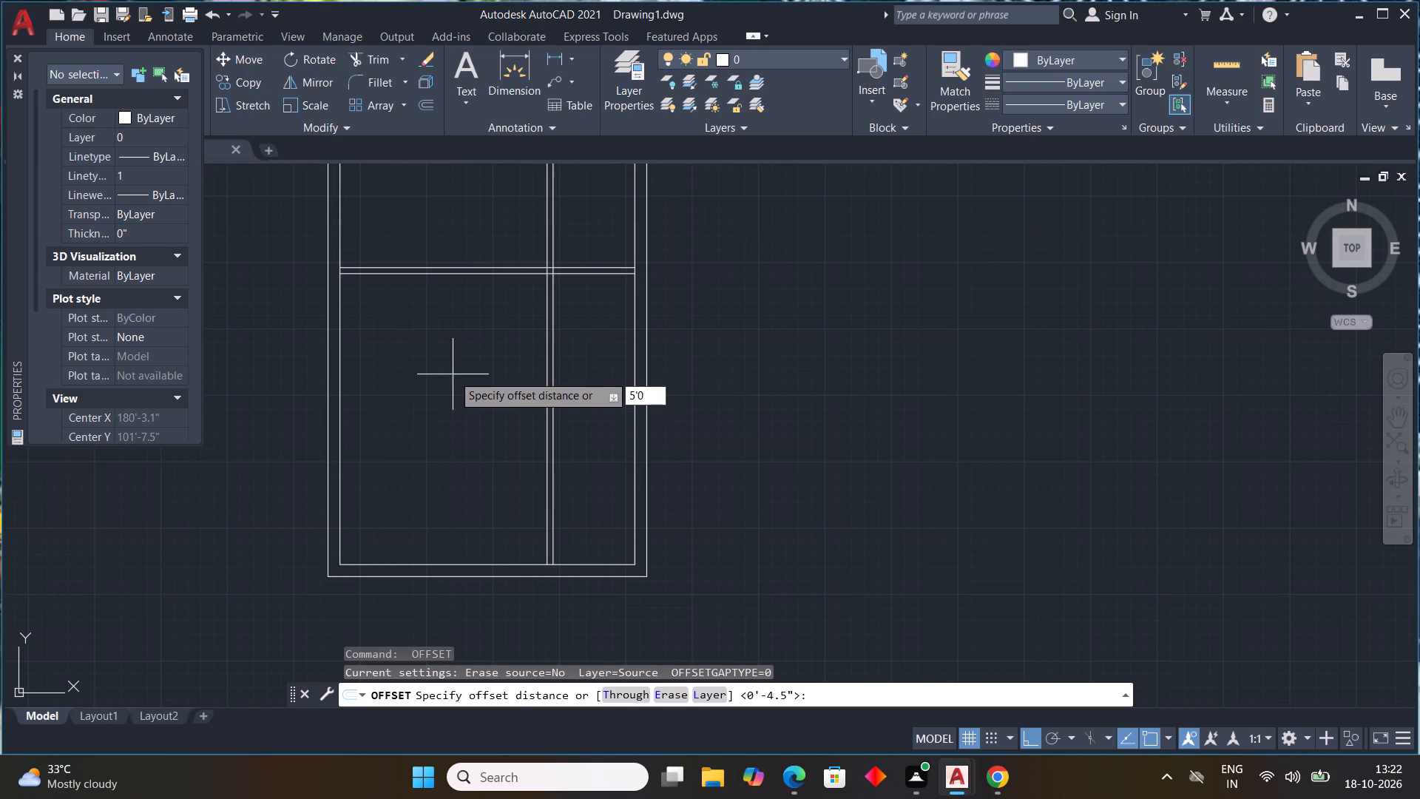
{"action": "key", "text": "Return"}
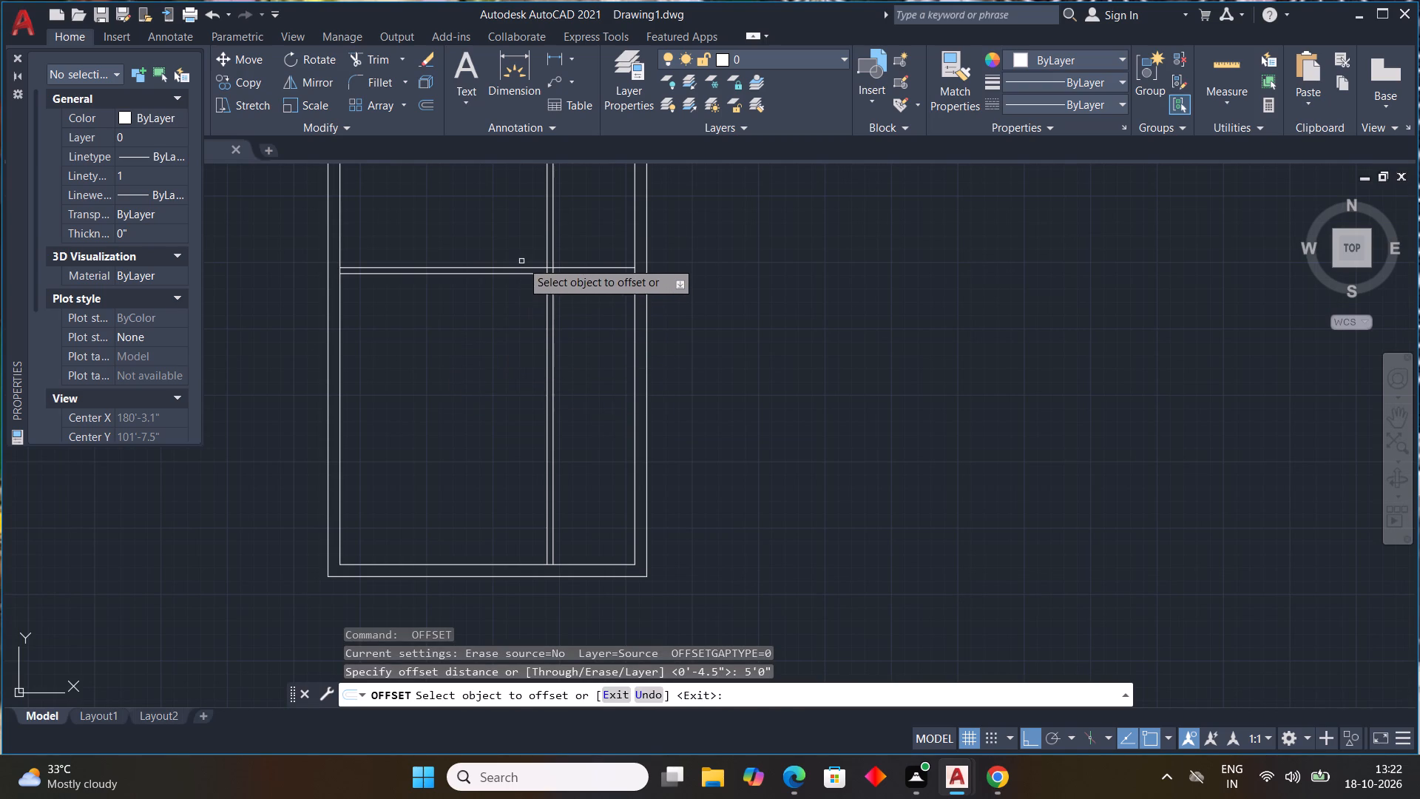
{"action": "left_click", "coordinate": [516, 273]}
{"action": "left_click", "coordinate": [512, 344]}
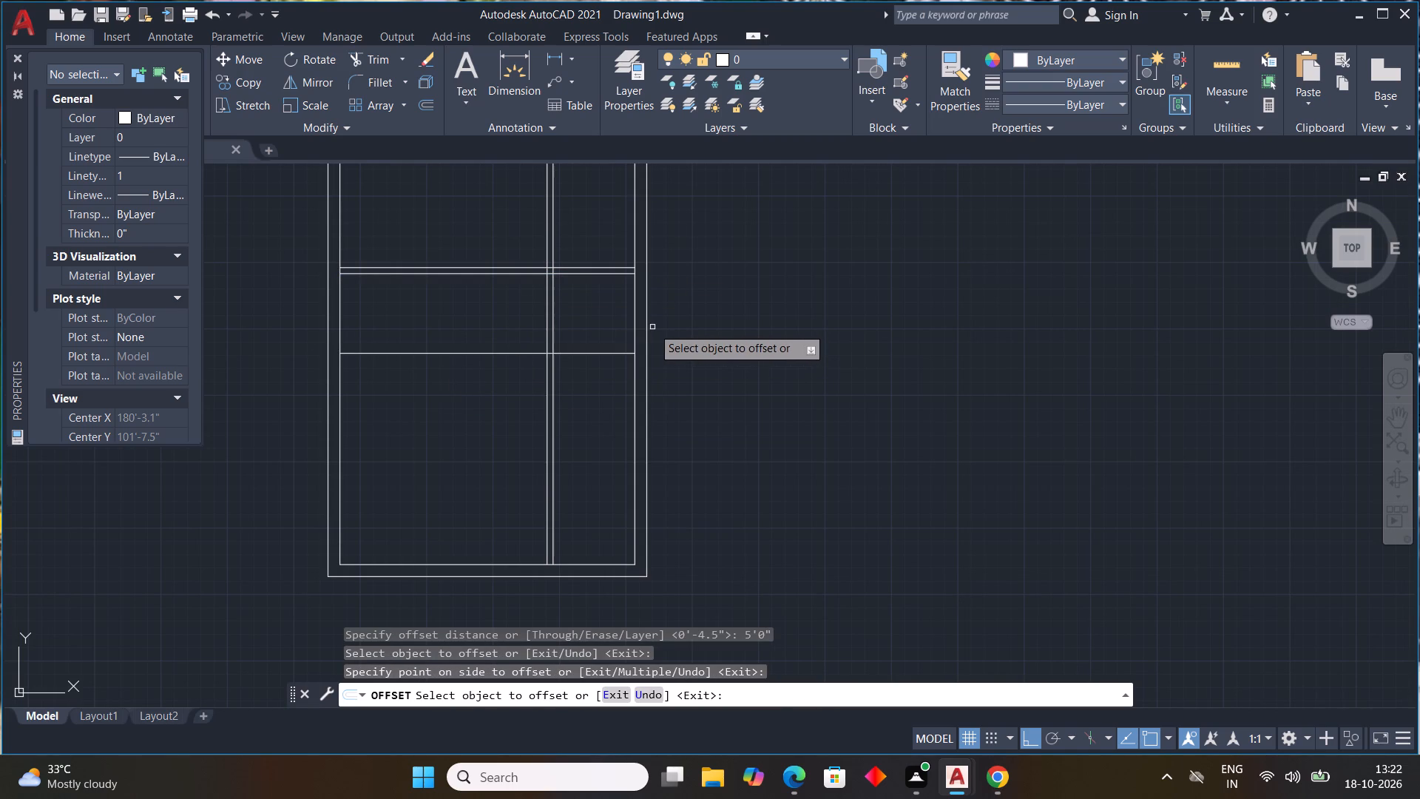
{"action": "key", "text": "Escape"}
Offset the new third horizontal partition line 4.5" downwards to form its thickness, and end the Offset command.
{"action": "key", "text": "space"}
{"action": "type", "text": "4.5\""}
{"action": "key", "text": "Return"}
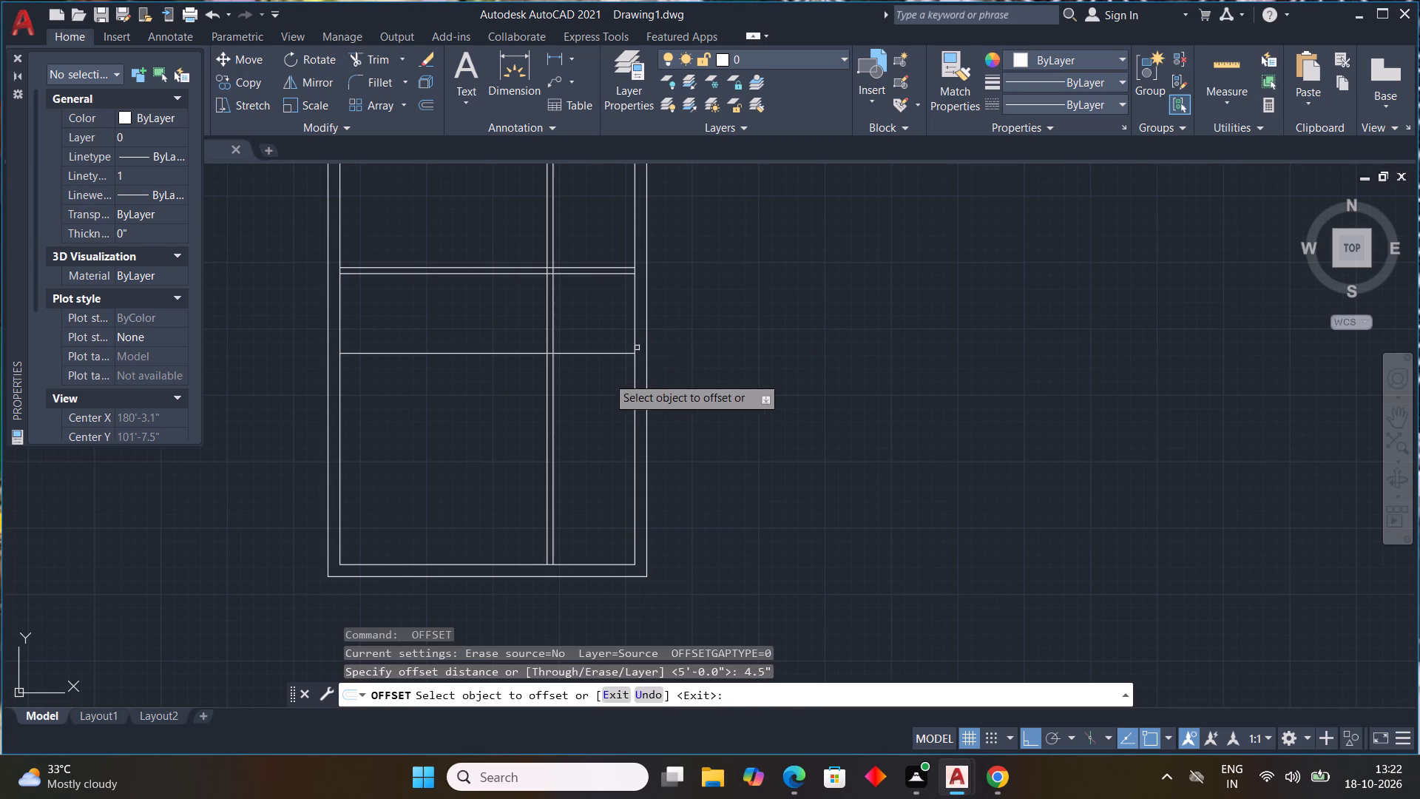
{"action": "left_click_drag", "start_coordinate": [608, 352], "coordinate": [592, 422]}
{"action": "left_click", "coordinate": [592, 418]}
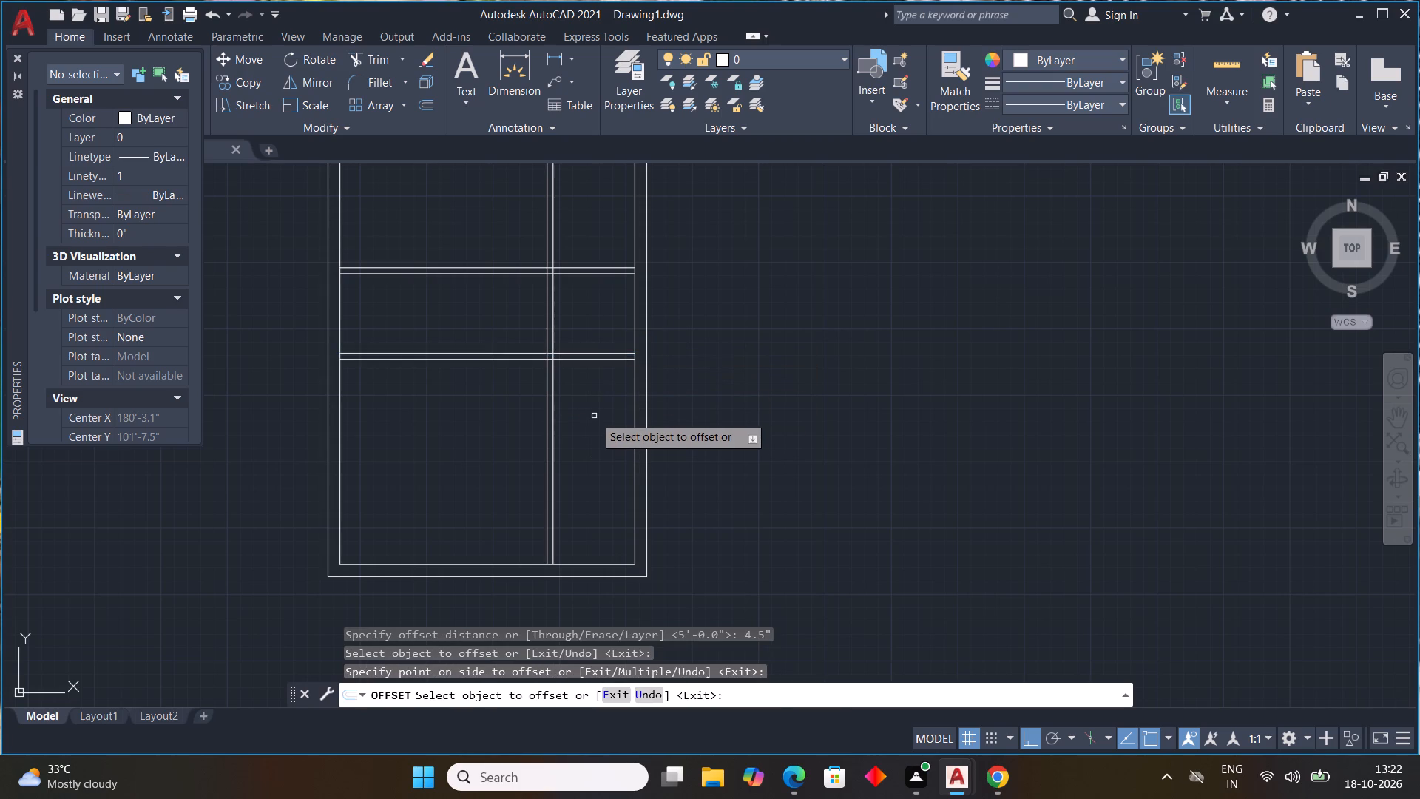
{"action": "key", "text": "Escape"}
{"action": "key", "text": "Escape"}
{"action": "key", "text": "Escape"}
{"action": "key", "text": "Escape"}
{"action": "key", "text": "Escape"}
{"action": "key", "text": "Escape"}
{"action": "key", "text": "Escape"}
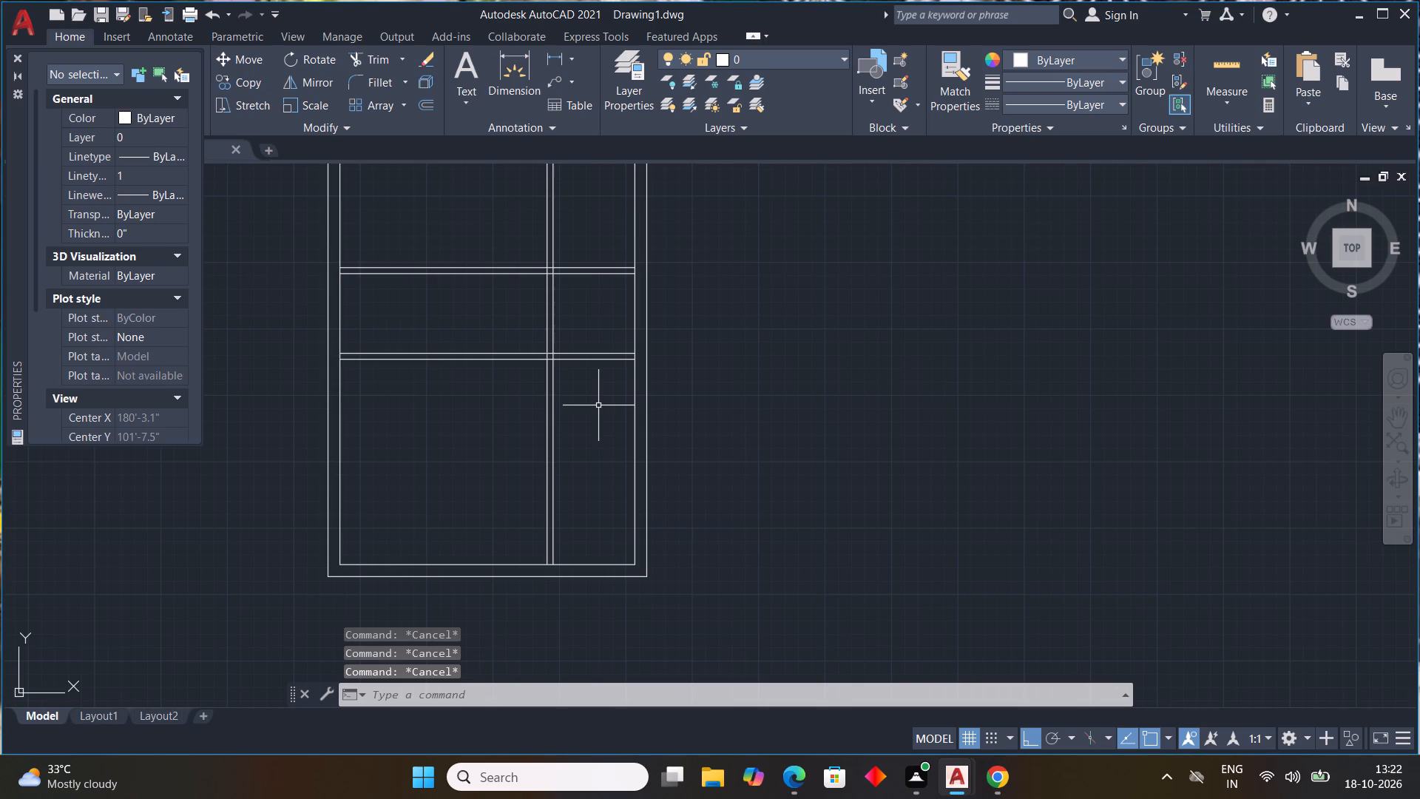
Trim away both lines of the third horizontal partition between the left outer wall and the vertical partition.
{"action": "key", "text": "t"}
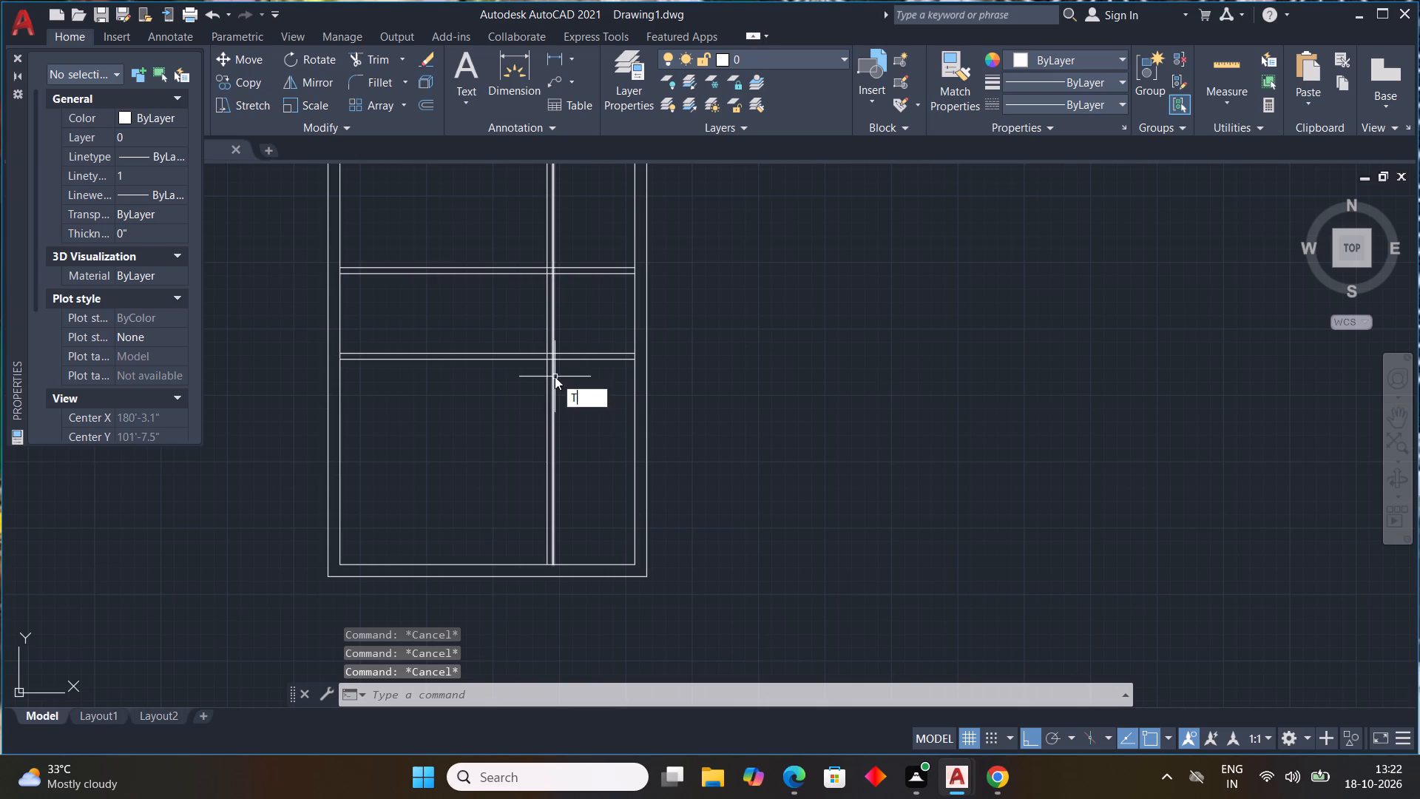
{"action": "key", "text": "r"}
{"action": "key", "text": "space"}
{"action": "left_click_drag", "start_coordinate": [495, 330], "coordinate": [493, 374]}
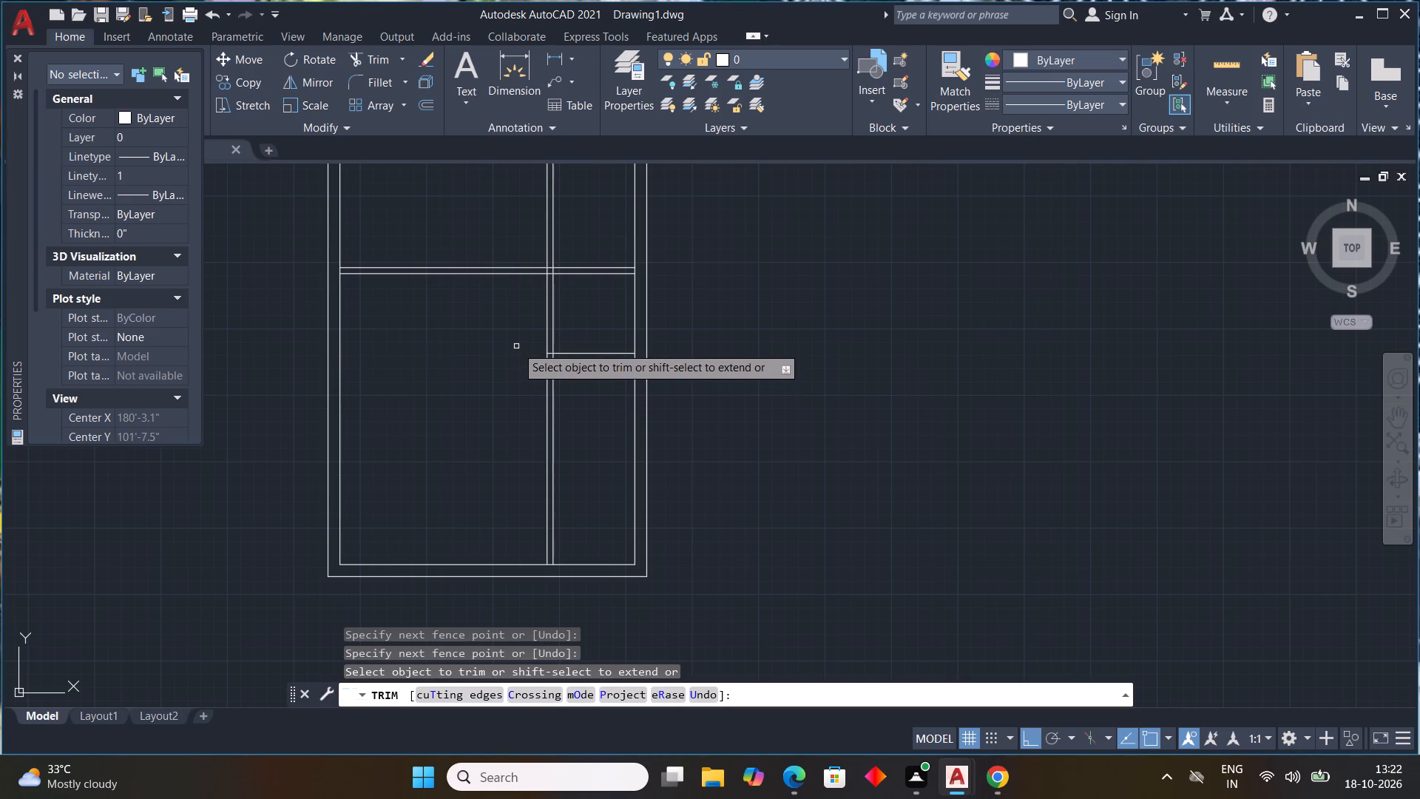
{"action": "key", "text": "Escape"}
{"action": "key", "text": "Escape"}
{"action": "key", "text": "Escape"}
{"action": "key", "text": "Escape"}
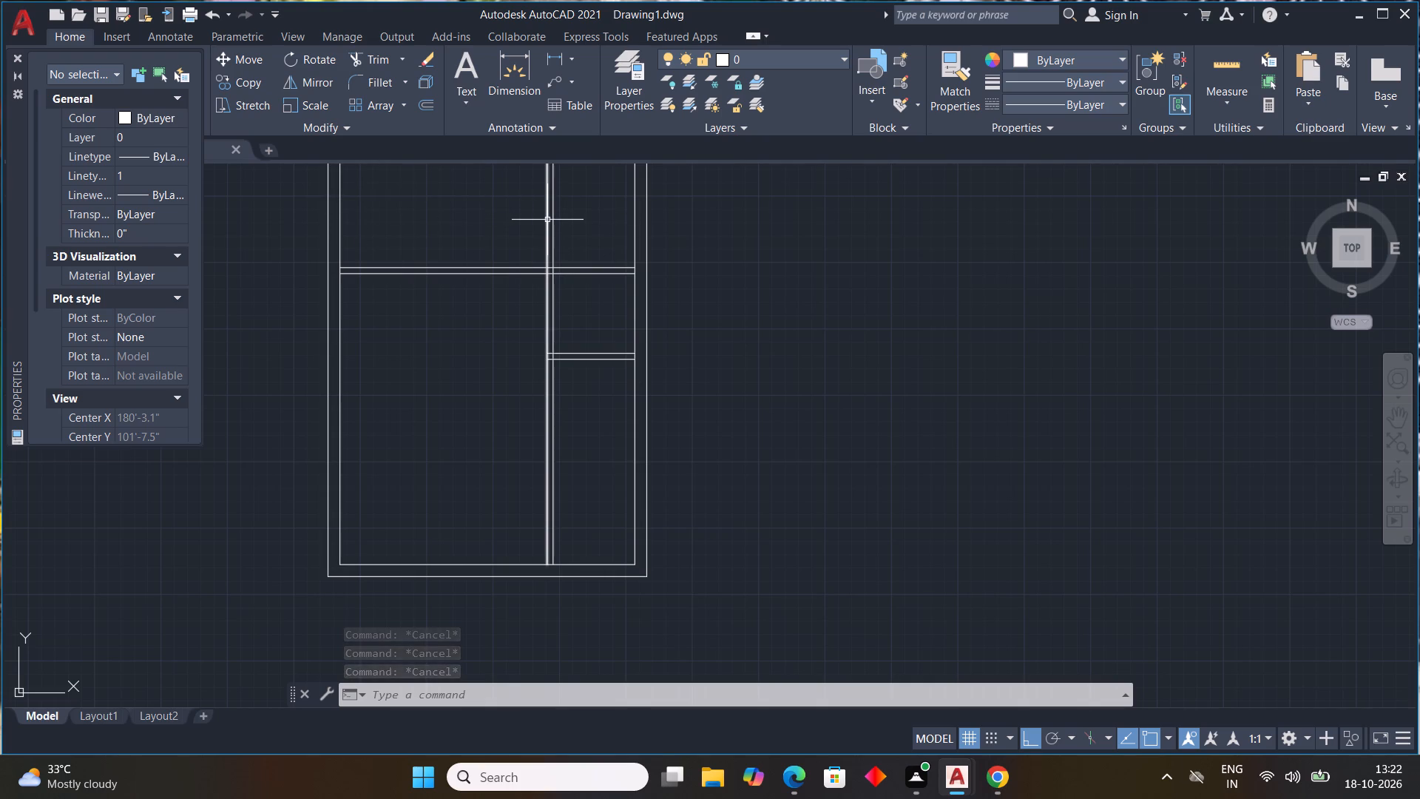
Draw a short vertical end line across the first horizontal partition, a little left of the vertical partition.
{"action": "middle_click_drag", "start_coordinate": [543, 210], "coordinate": [553, 431]}
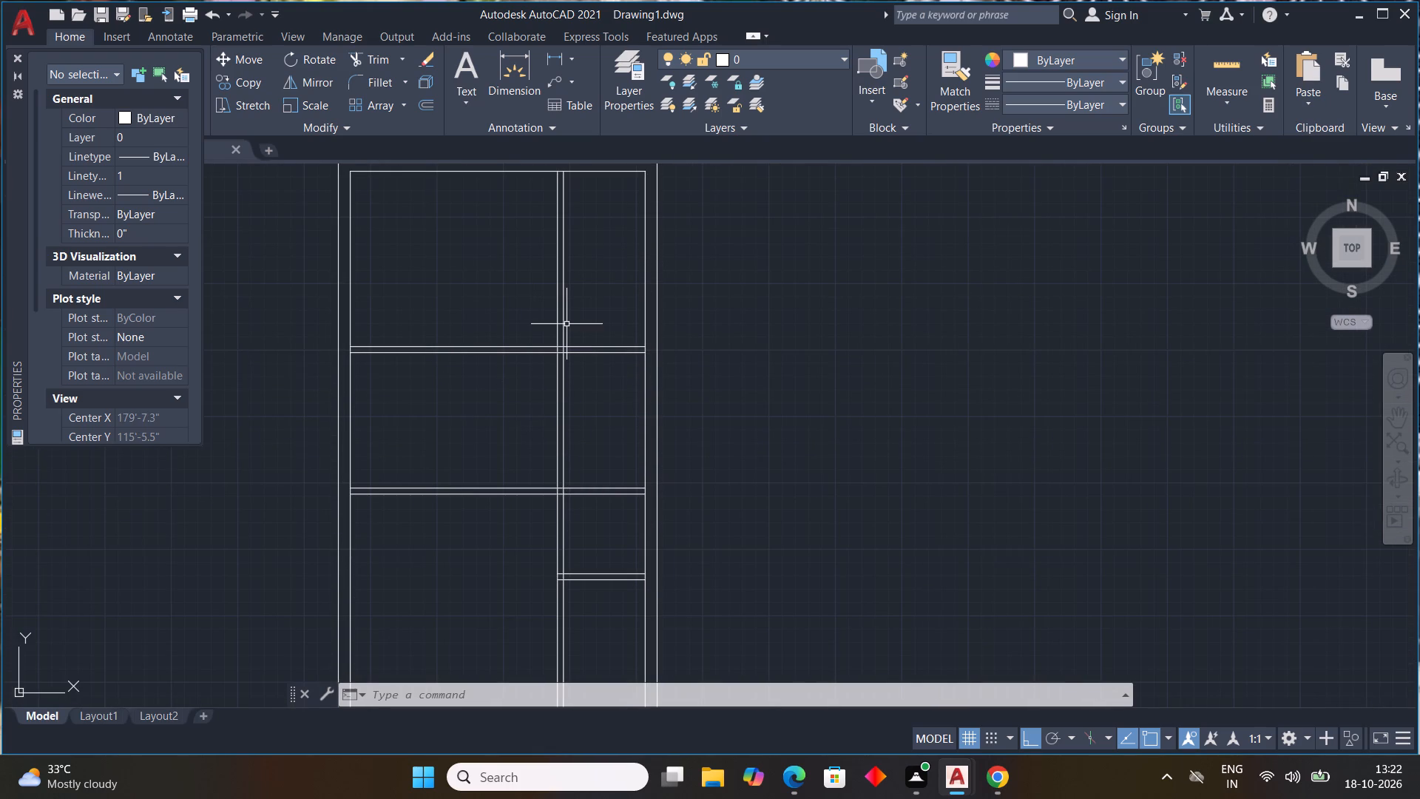
{"action": "key", "text": "l"}
{"action": "key", "text": "space"}
{"action": "scroll", "coordinate": [522, 359], "scroll_direction": "up", "scroll_amount": 1}
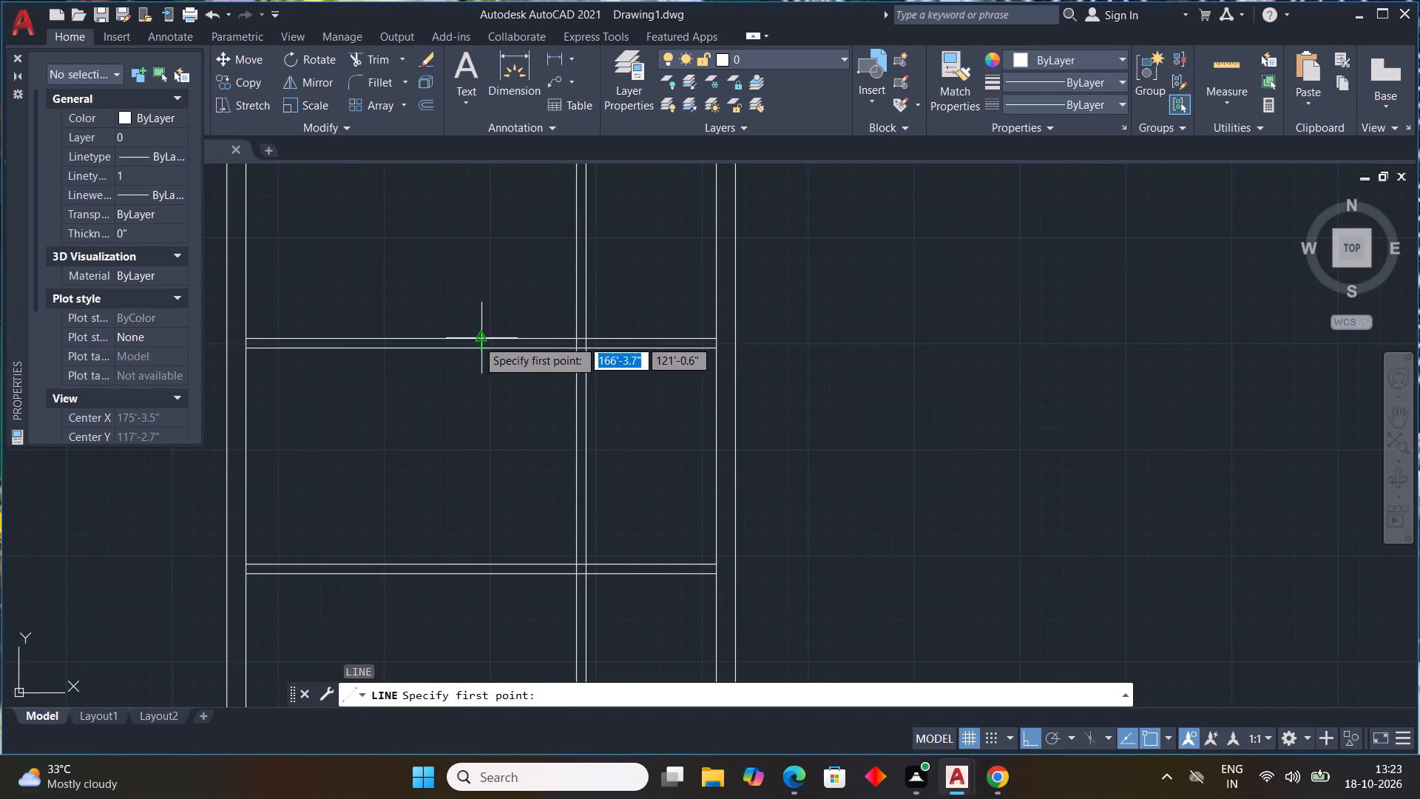
{"action": "middle_click_drag", "start_coordinate": [482, 350], "coordinate": [505, 430]}
{"action": "scroll", "coordinate": [483, 354], "scroll_direction": "down", "scroll_amount": 1}
{"action": "scroll", "coordinate": [507, 432], "scroll_direction": "up", "scroll_amount": 3}
{"action": "left_click", "coordinate": [520, 393]}
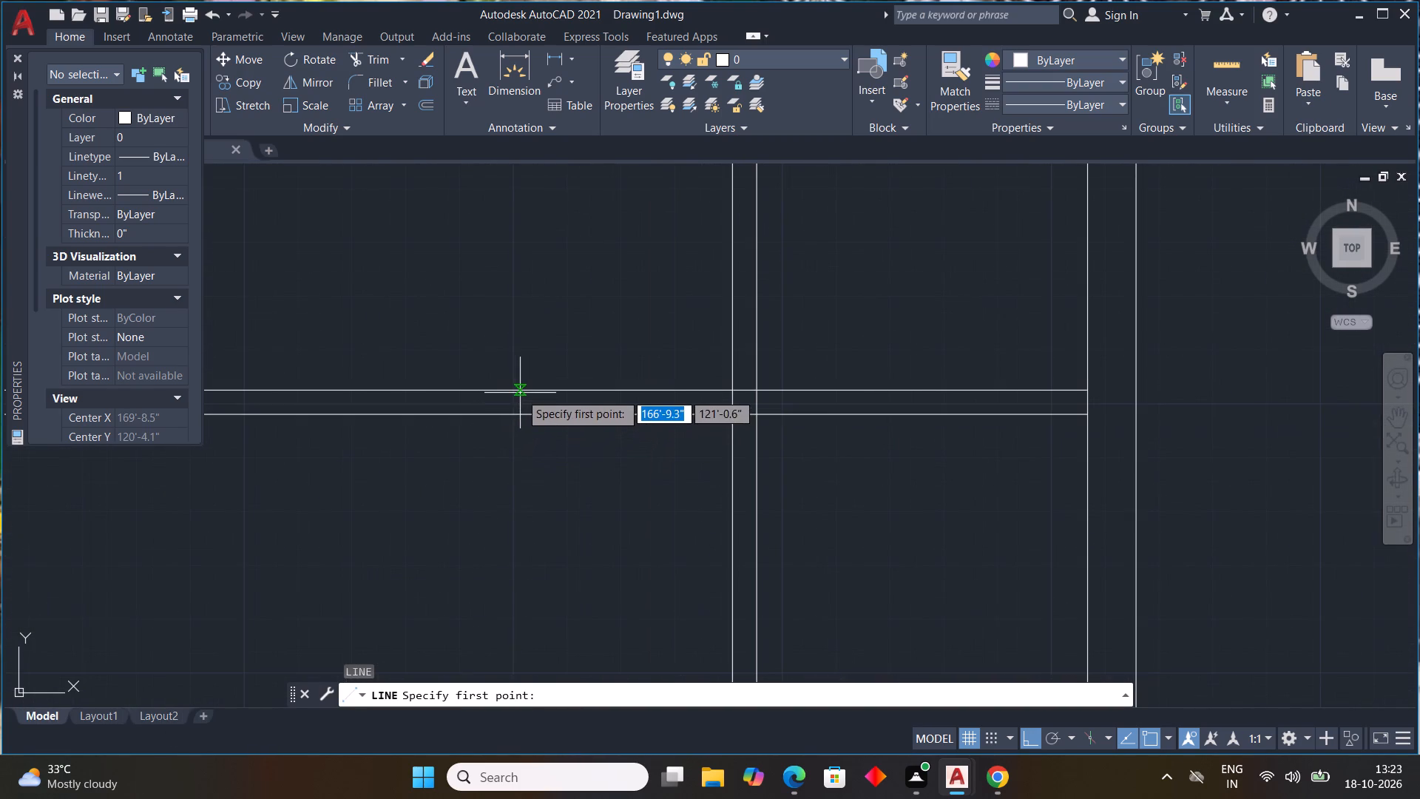
{"action": "left_click", "coordinate": [518, 411]}
{"action": "key", "text": "Escape"}
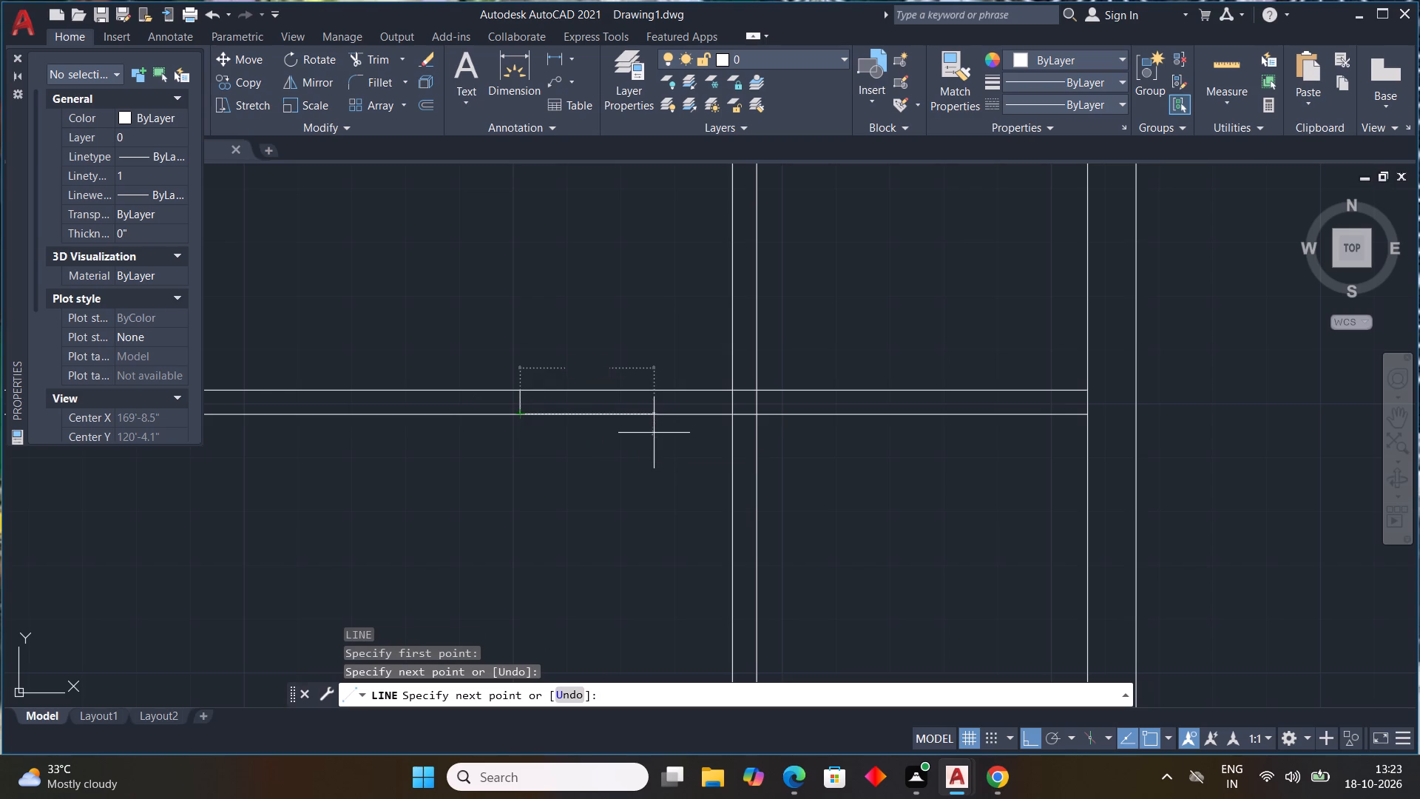
Trim the first horizontal partition's upper line between the short end line and the vertical partition.
{"action": "scroll", "coordinate": [668, 464], "scroll_direction": "down", "scroll_amount": 1}
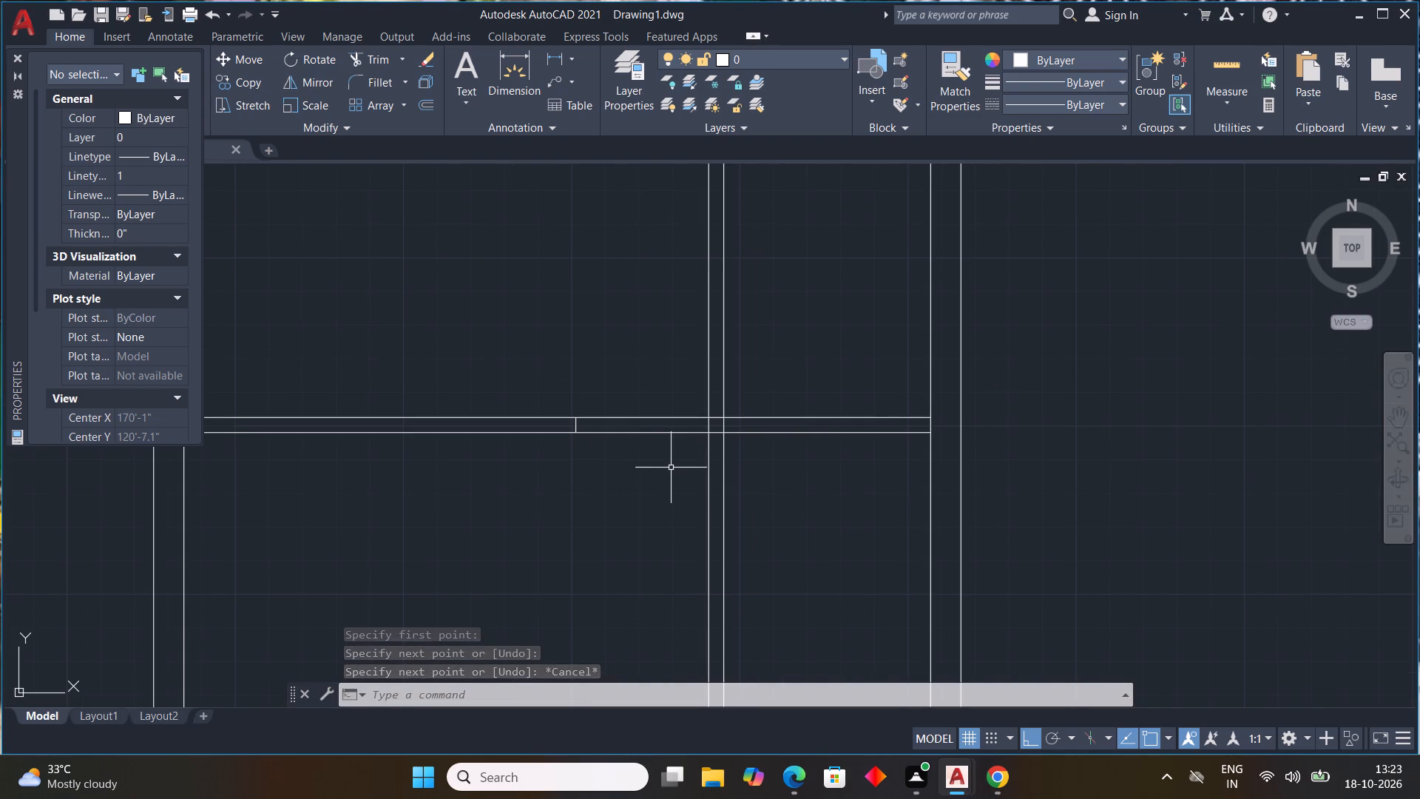
{"action": "type", "text": "TR"}
{"action": "key", "text": "space"}
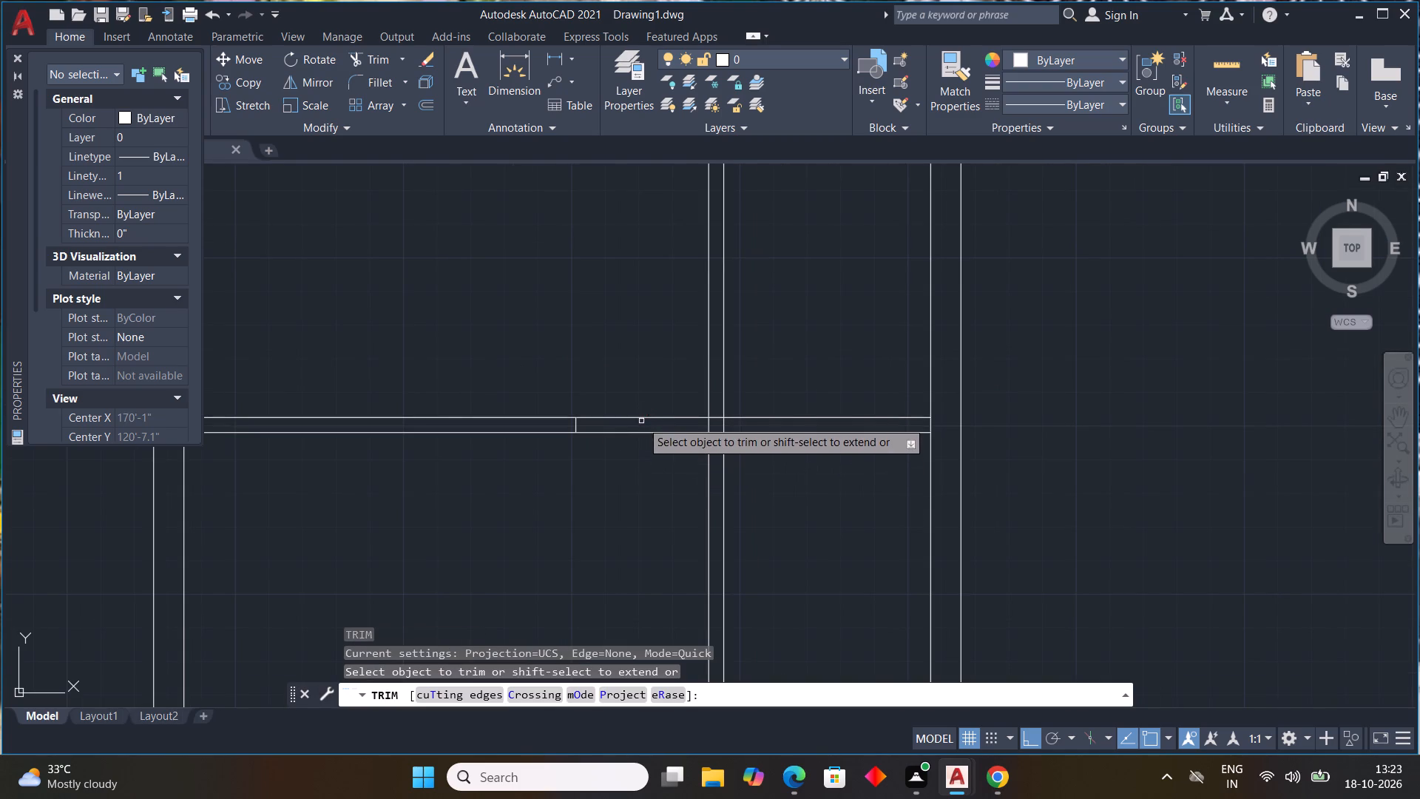
{"action": "left_click", "coordinate": [641, 421]}
{"action": "left_click", "coordinate": [649, 411]}
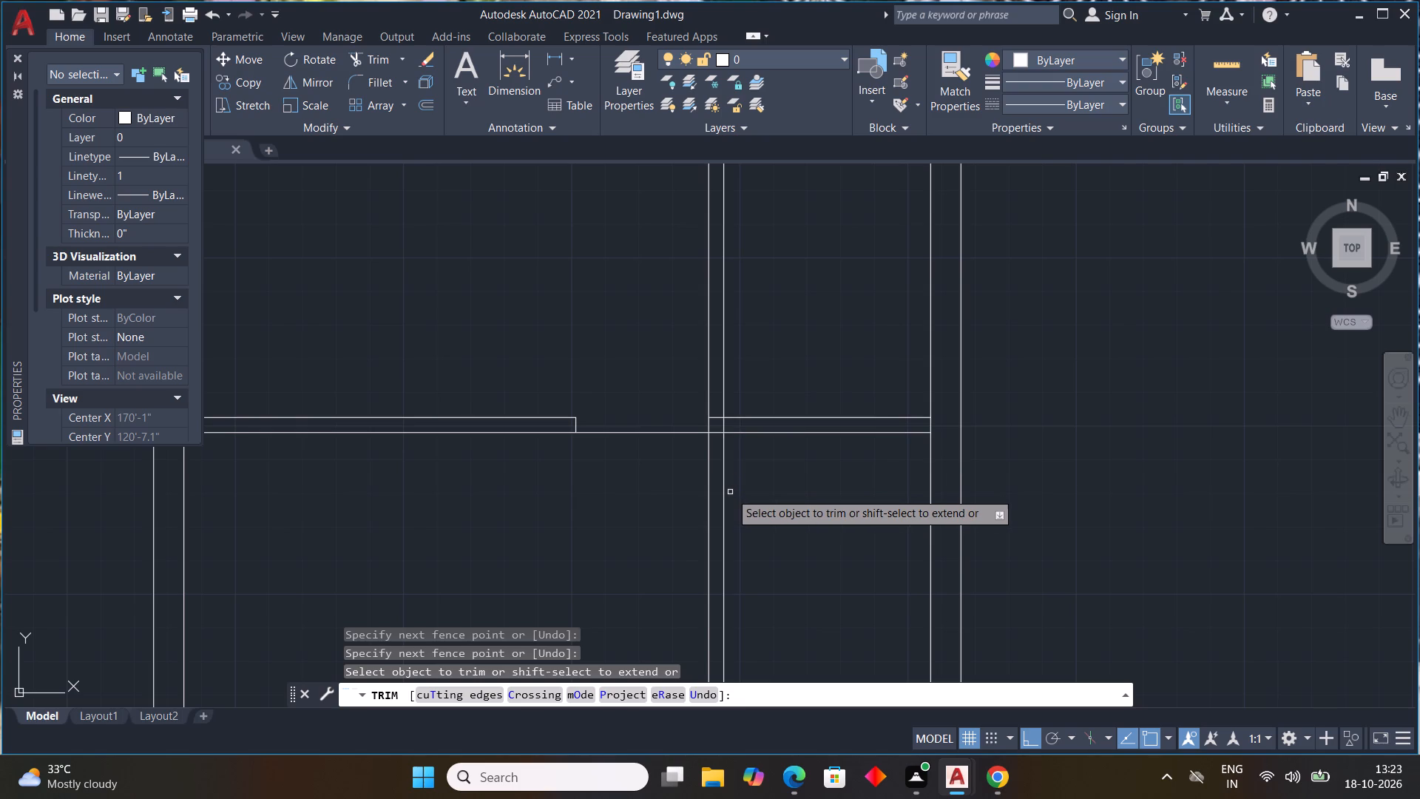
{"action": "key", "text": "Escape"}
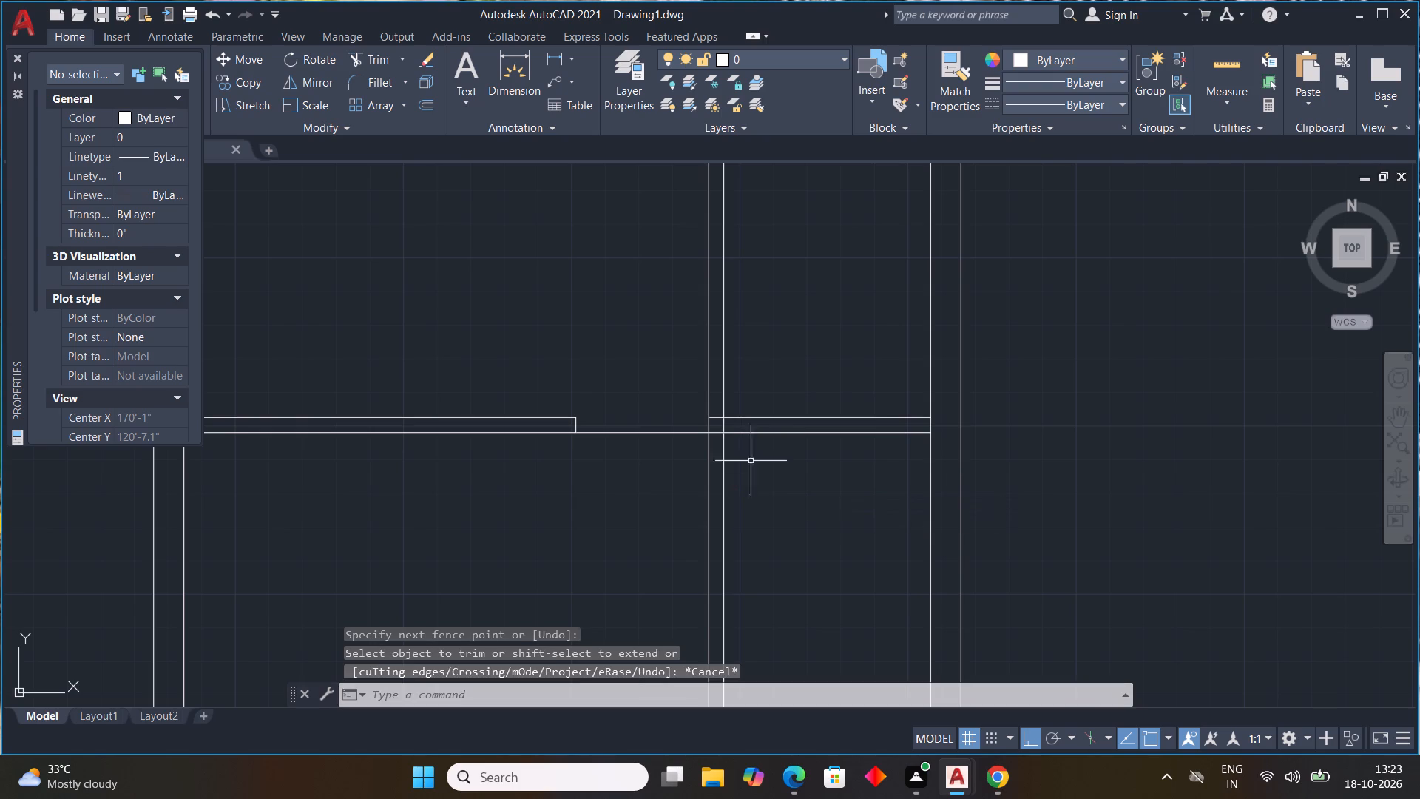
Draw a short horizontal end line across the vertical partition, a little below the top wall.
{"action": "middle_click_drag", "start_coordinate": [771, 364], "coordinate": [704, 623]}
{"action": "key", "text": "l"}
{"action": "key", "text": "space"}
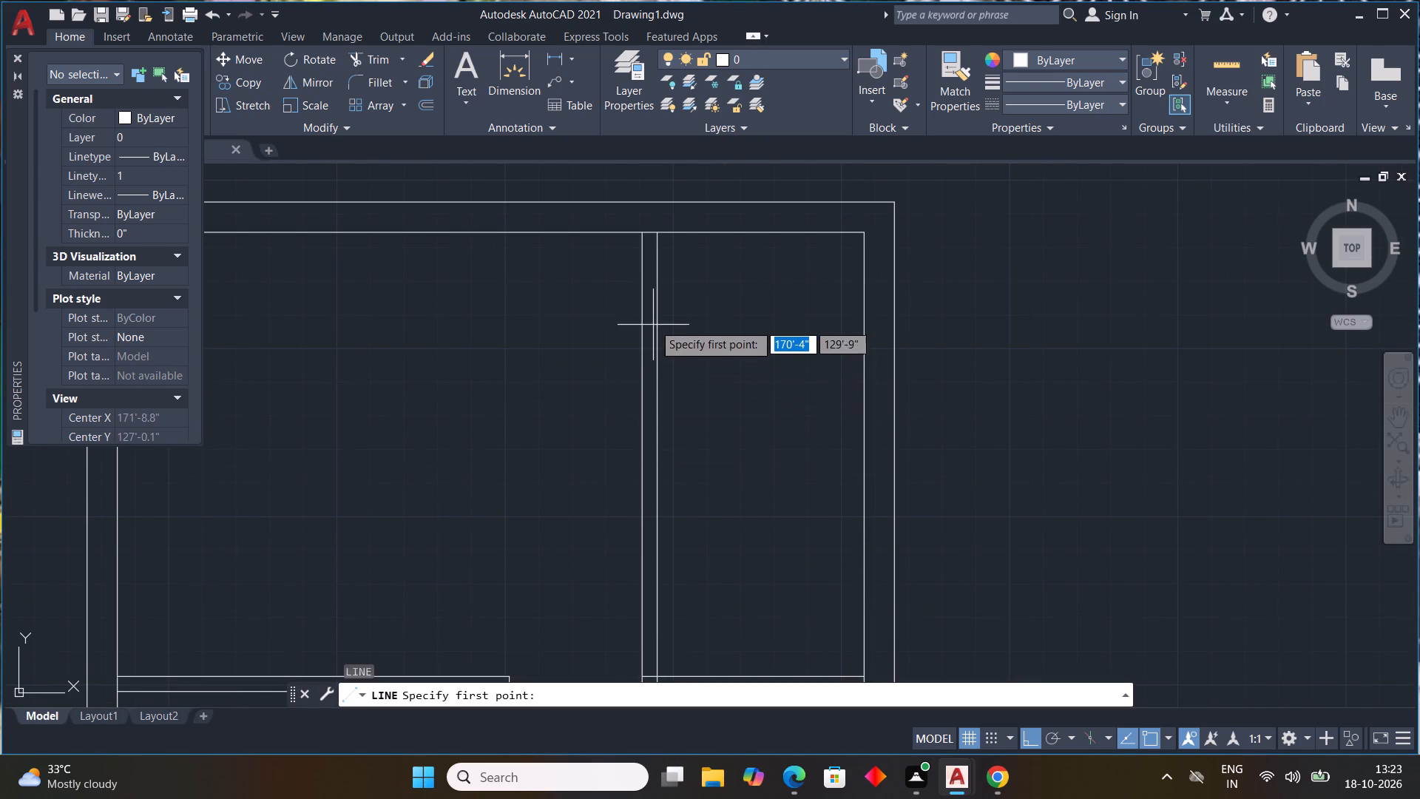
{"action": "scroll", "coordinate": [656, 277], "scroll_direction": "up", "scroll_amount": 2}
{"action": "scroll", "coordinate": [647, 308], "scroll_direction": "down", "scroll_amount": 2}
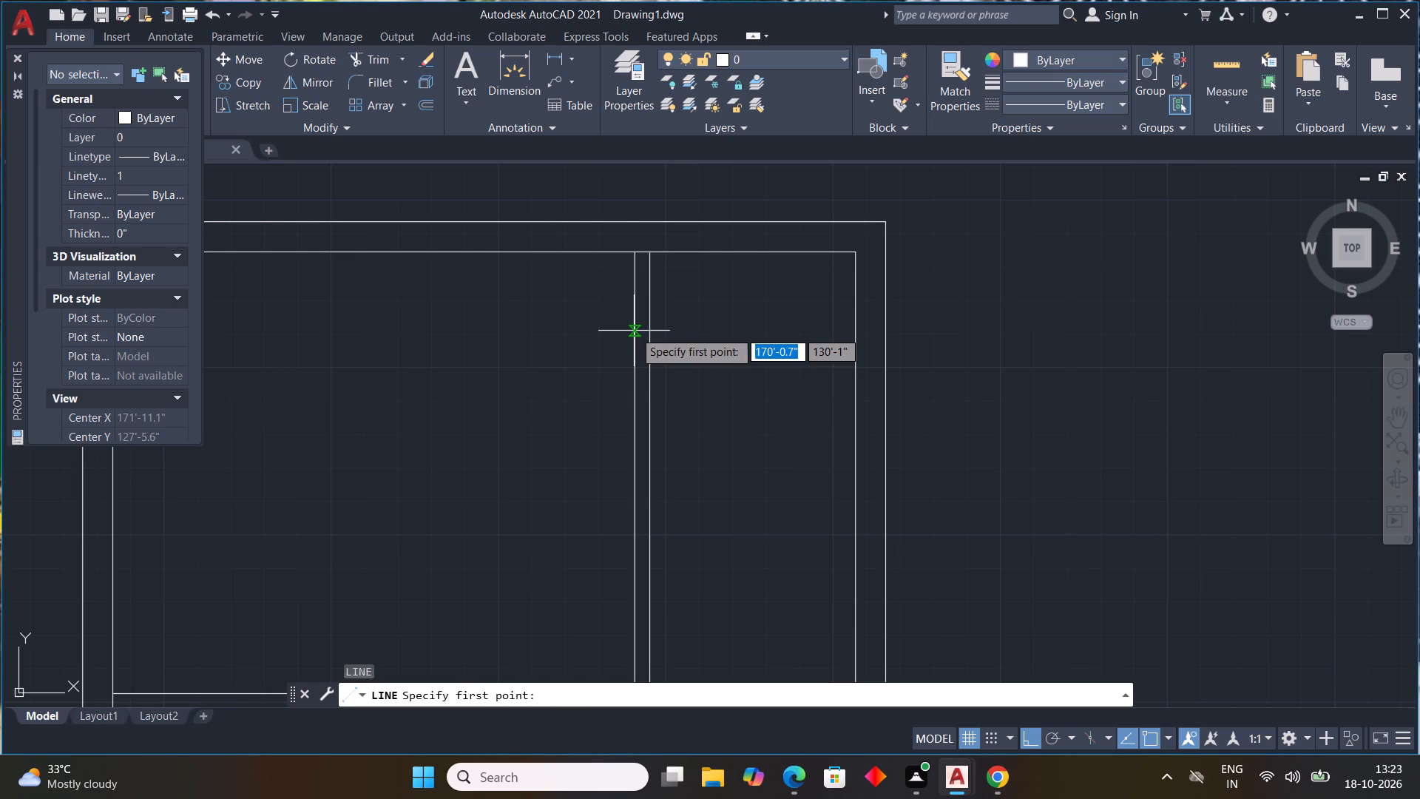
{"action": "left_click", "coordinate": [634, 331]}
{"action": "left_click", "coordinate": [657, 334]}
{"action": "key", "text": "Escape"}
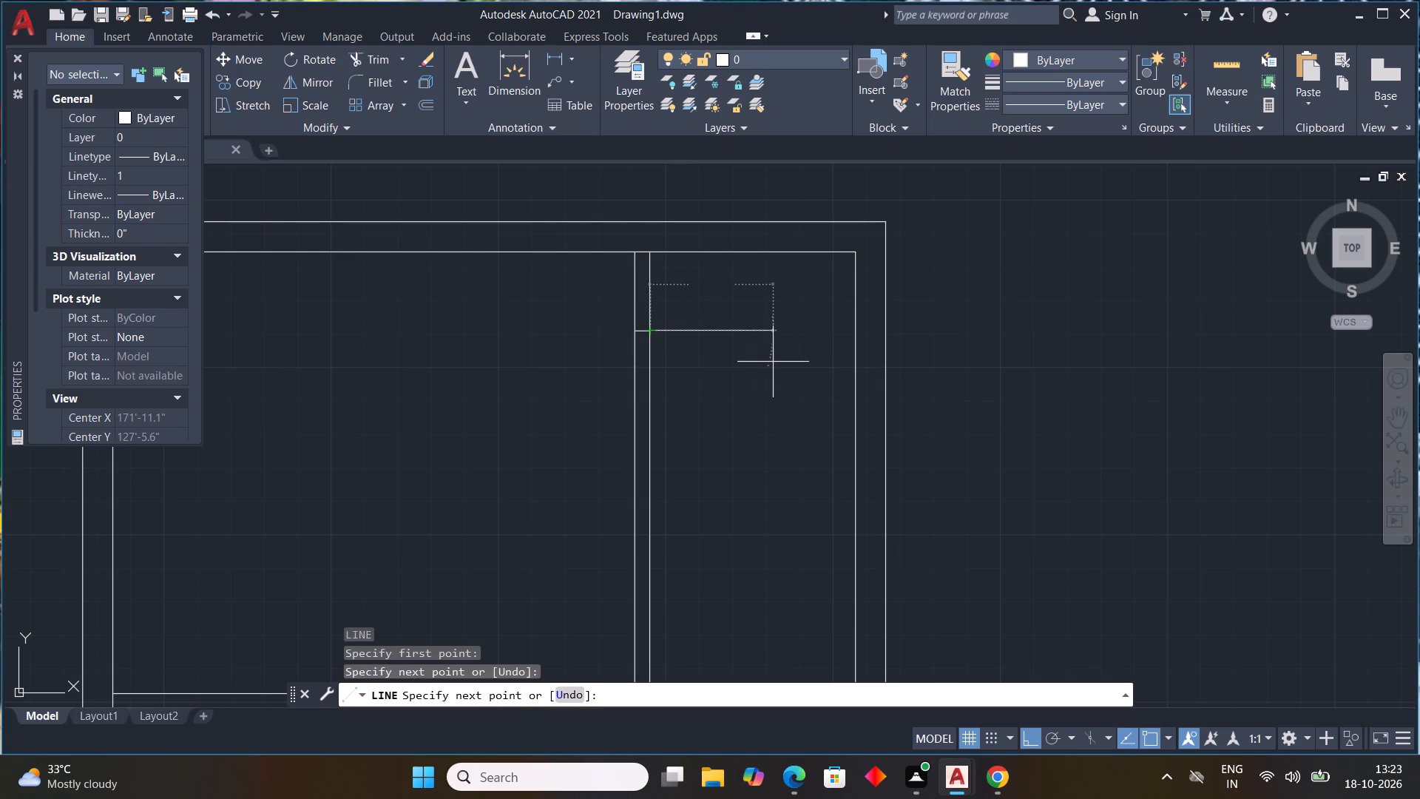
Trim both vertical partition lines between the short end line and the top wall to leave an opening.
{"action": "type", "text": "TR"}
{"action": "key", "text": "space"}
{"action": "left_click_drag", "start_coordinate": [597, 299], "coordinate": [660, 298]}
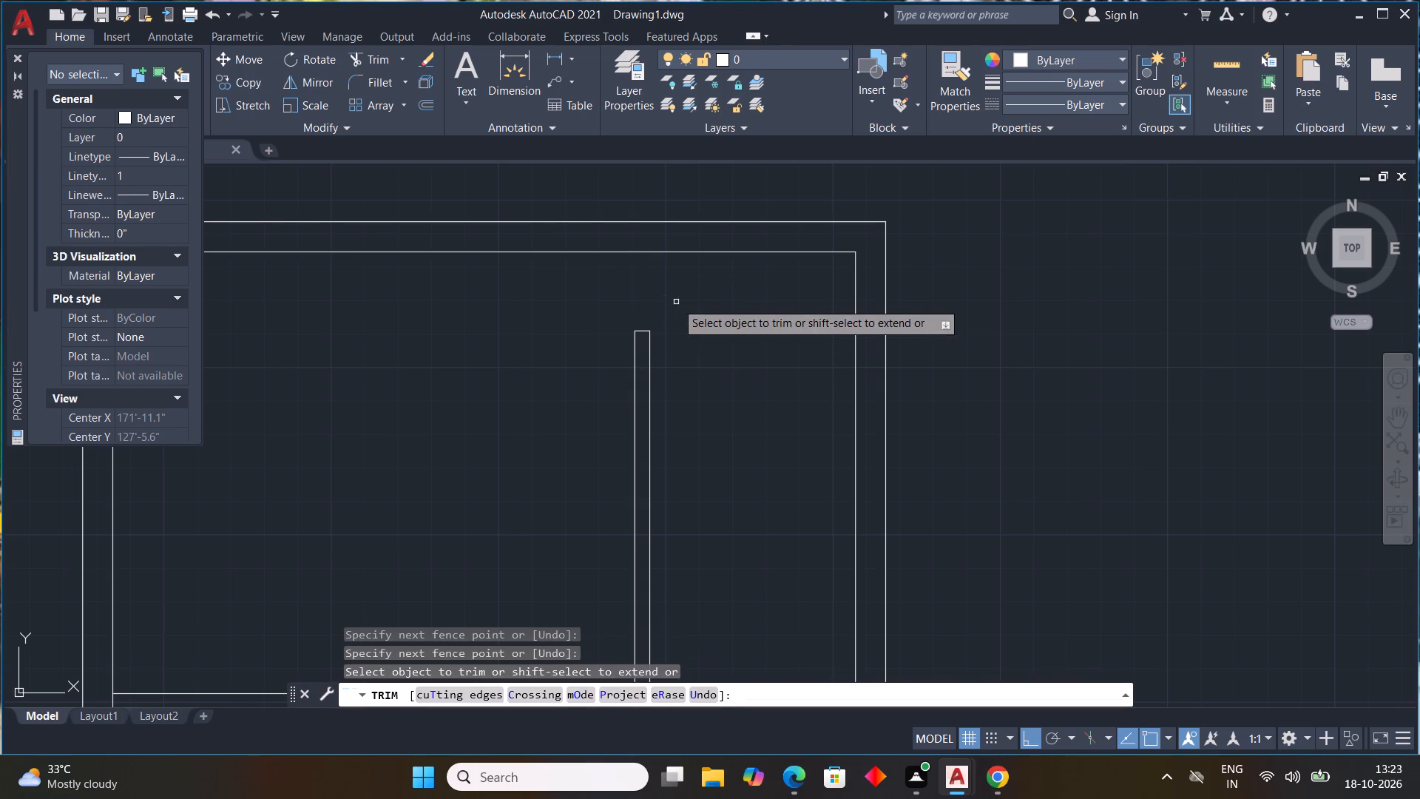
Trim the upper and right-hand crossing segments where the vertical partition meets the first horizontal partition, and end the Trim command.
{"action": "scroll", "coordinate": [687, 330], "scroll_direction": "down", "scroll_amount": 3}
{"action": "scroll", "coordinate": [666, 425], "scroll_direction": "up", "scroll_amount": 3}
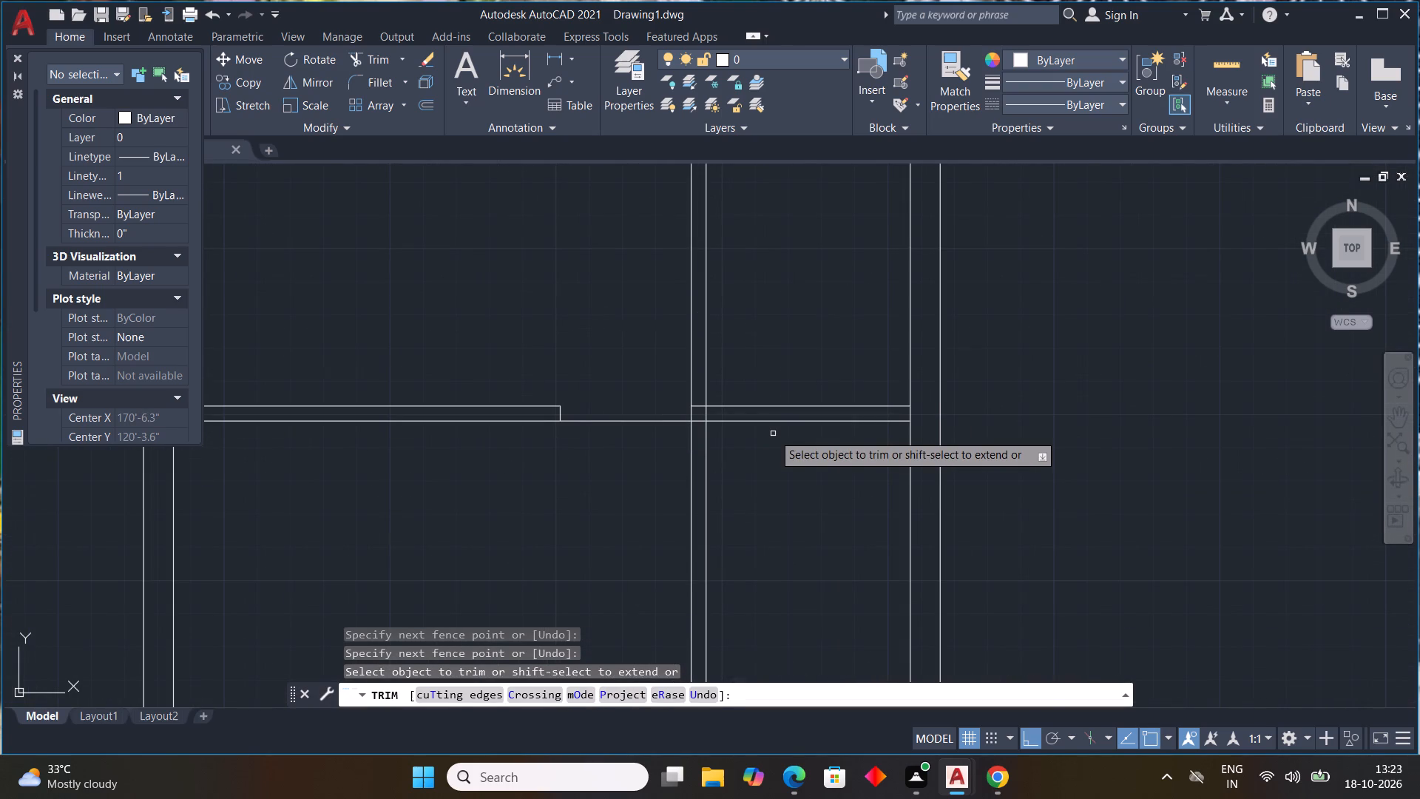
{"action": "scroll", "coordinate": [680, 402], "scroll_direction": "up", "scroll_amount": 2}
{"action": "left_click_drag", "start_coordinate": [715, 405], "coordinate": [717, 412]}
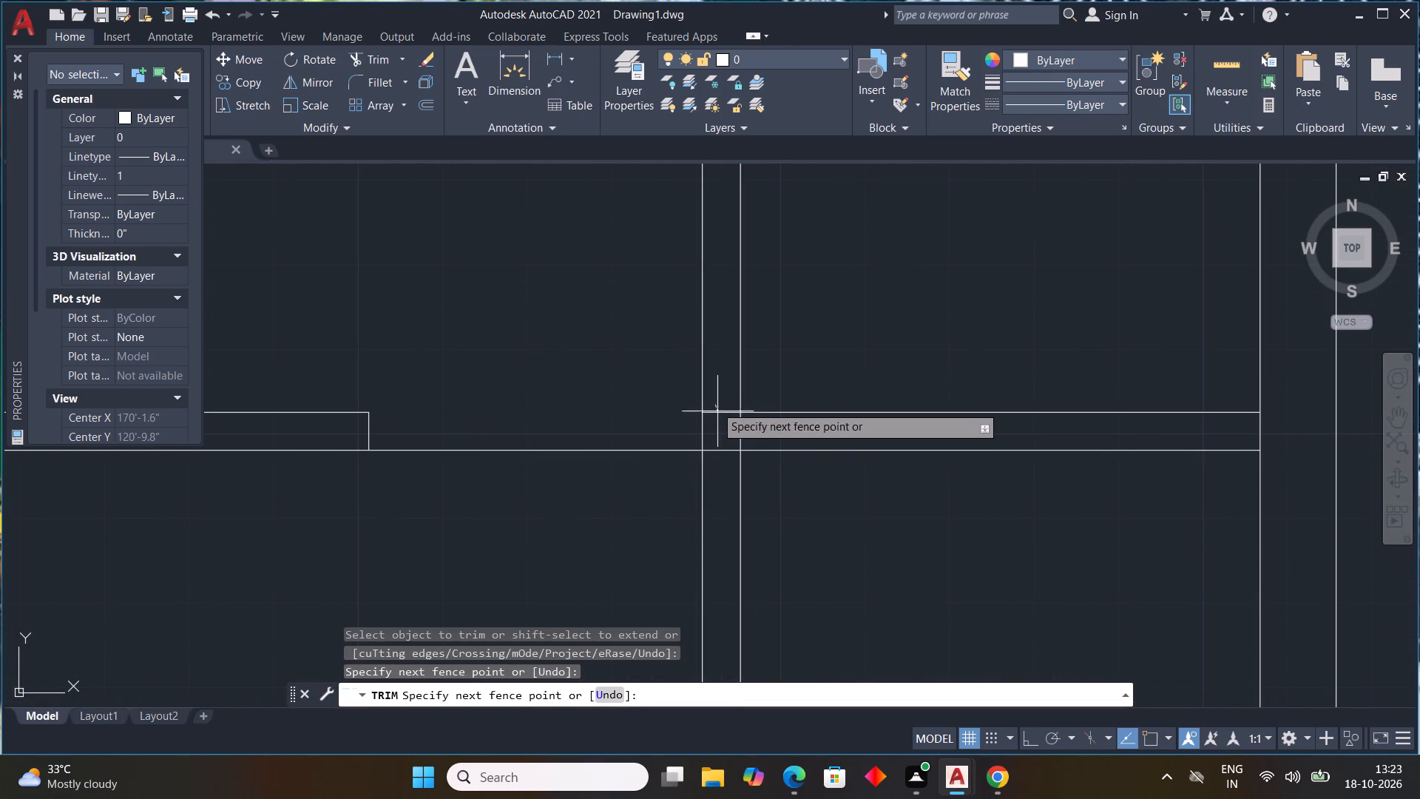
{"action": "left_click_drag", "start_coordinate": [717, 412], "coordinate": [757, 432]}
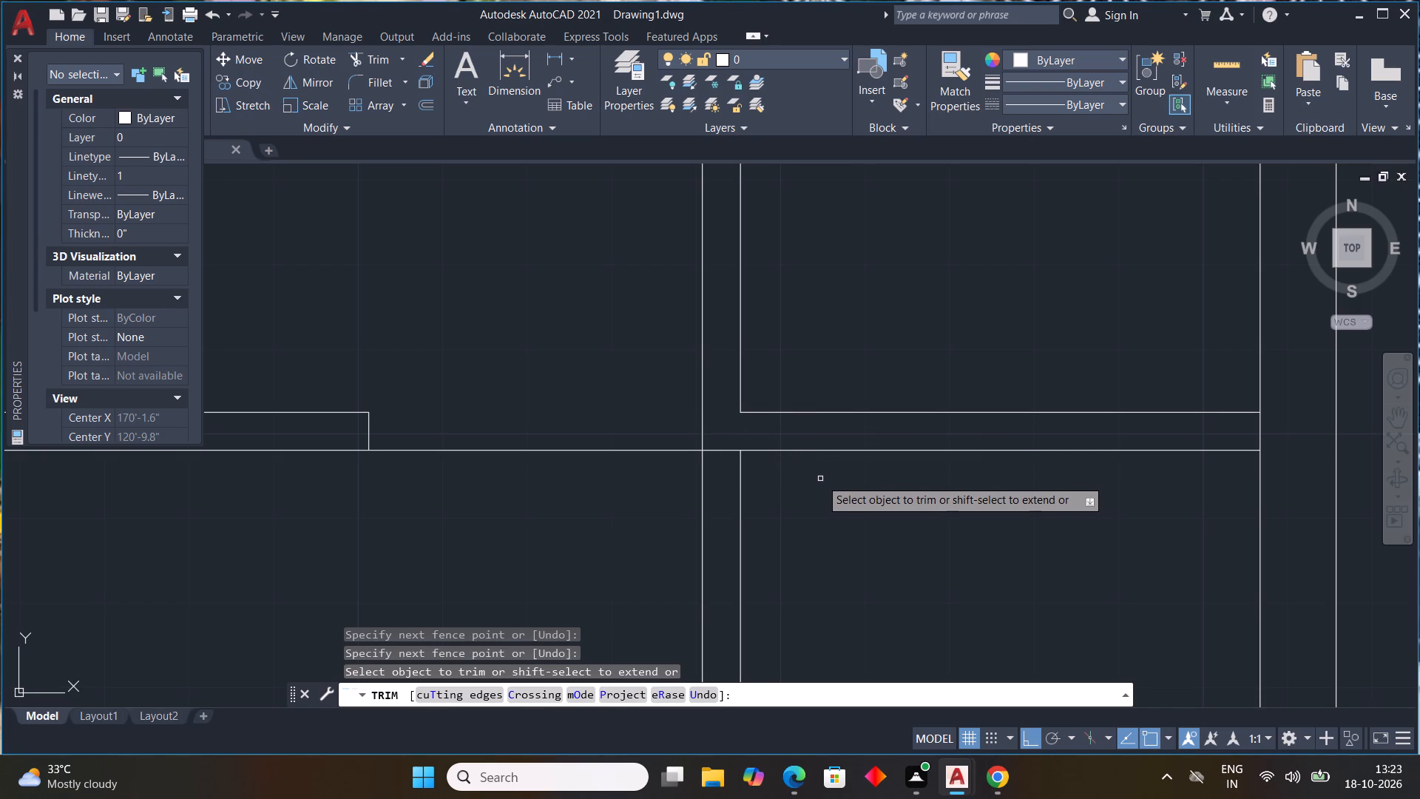
{"action": "key", "text": "Escape"}
{"action": "key", "text": "Escape"}
{"action": "key", "text": "Escape"}
{"action": "key", "text": "Escape"}
Draw a short vertical end line across the second horizontal partition, in its part left of the vertical partition.
{"action": "scroll", "coordinate": [814, 479], "scroll_direction": "down", "scroll_amount": 3}
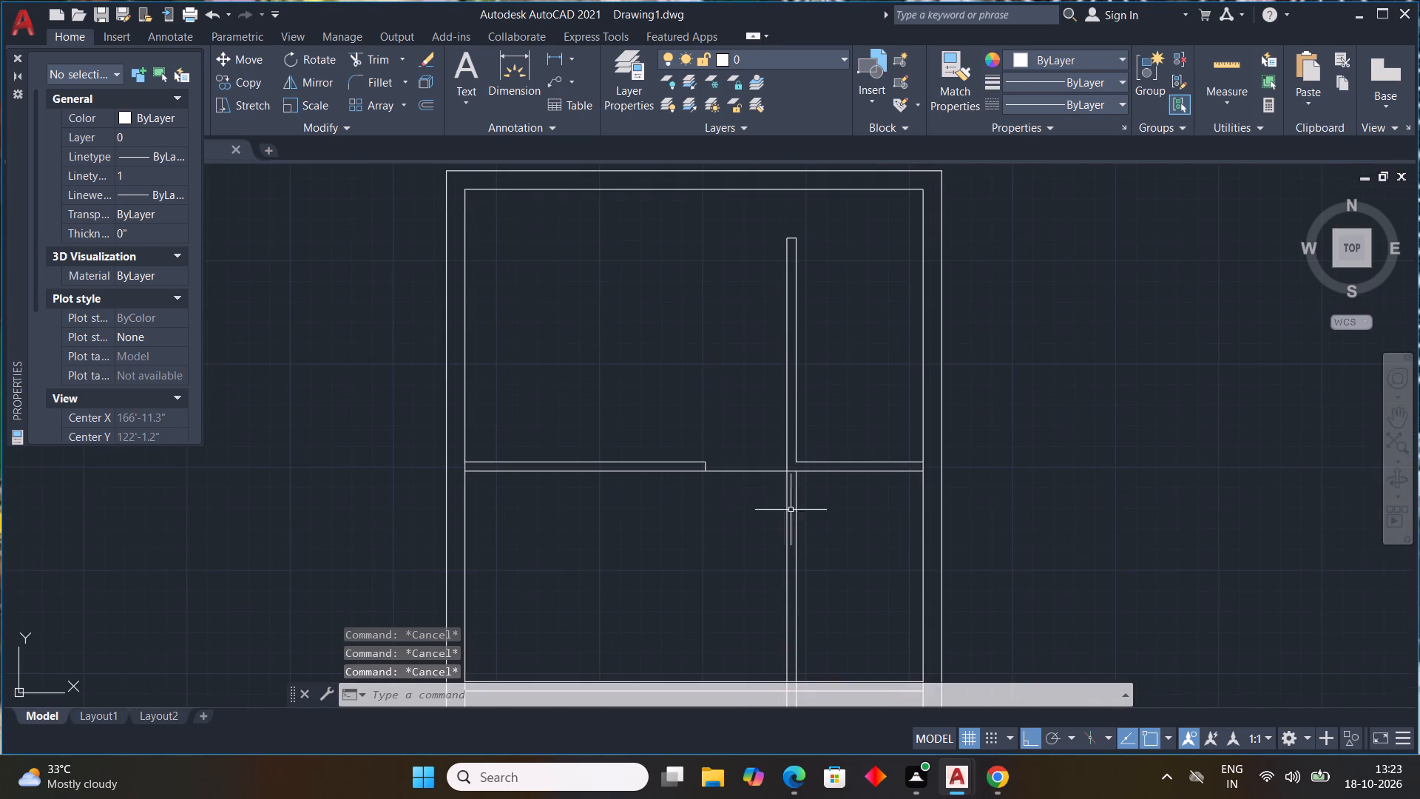
{"action": "middle_click_drag", "start_coordinate": [760, 509], "coordinate": [745, 332]}
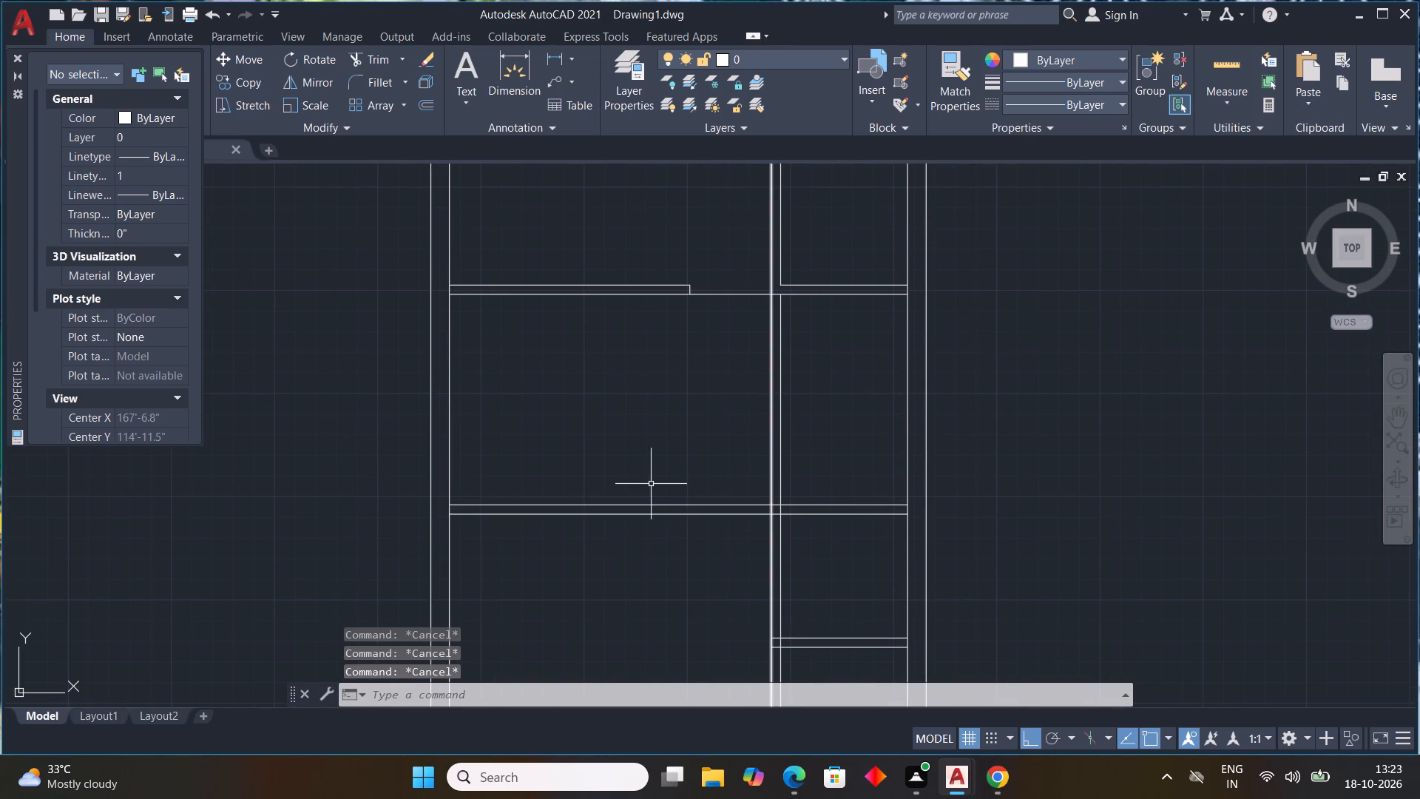
{"action": "type", "text": "L"}
{"action": "key", "text": "space"}
{"action": "middle_click_drag", "start_coordinate": [556, 503], "coordinate": [652, 448]}
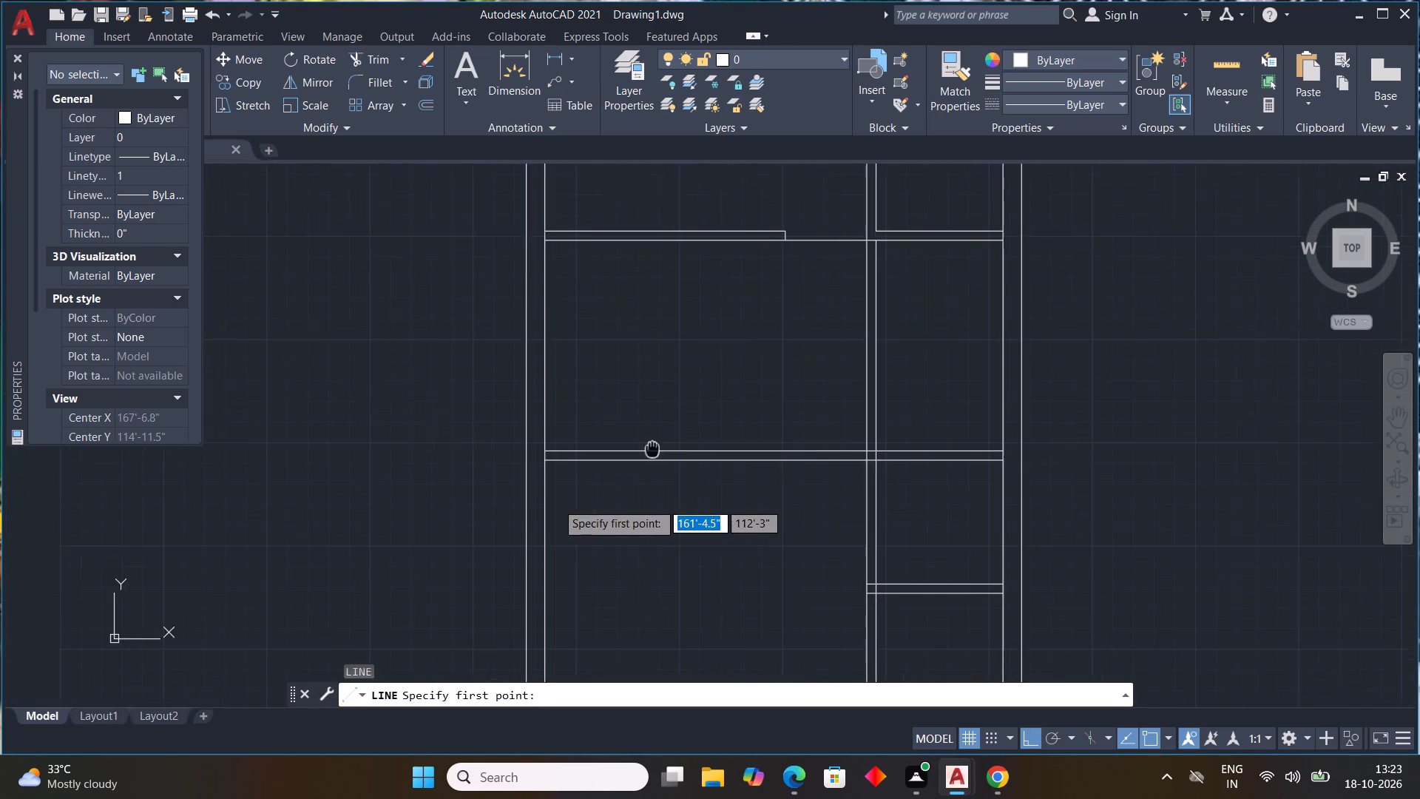
{"action": "middle_click_drag", "start_coordinate": [652, 448], "coordinate": [654, 448]}
{"action": "scroll", "coordinate": [752, 457], "scroll_direction": "up", "scroll_amount": 1}
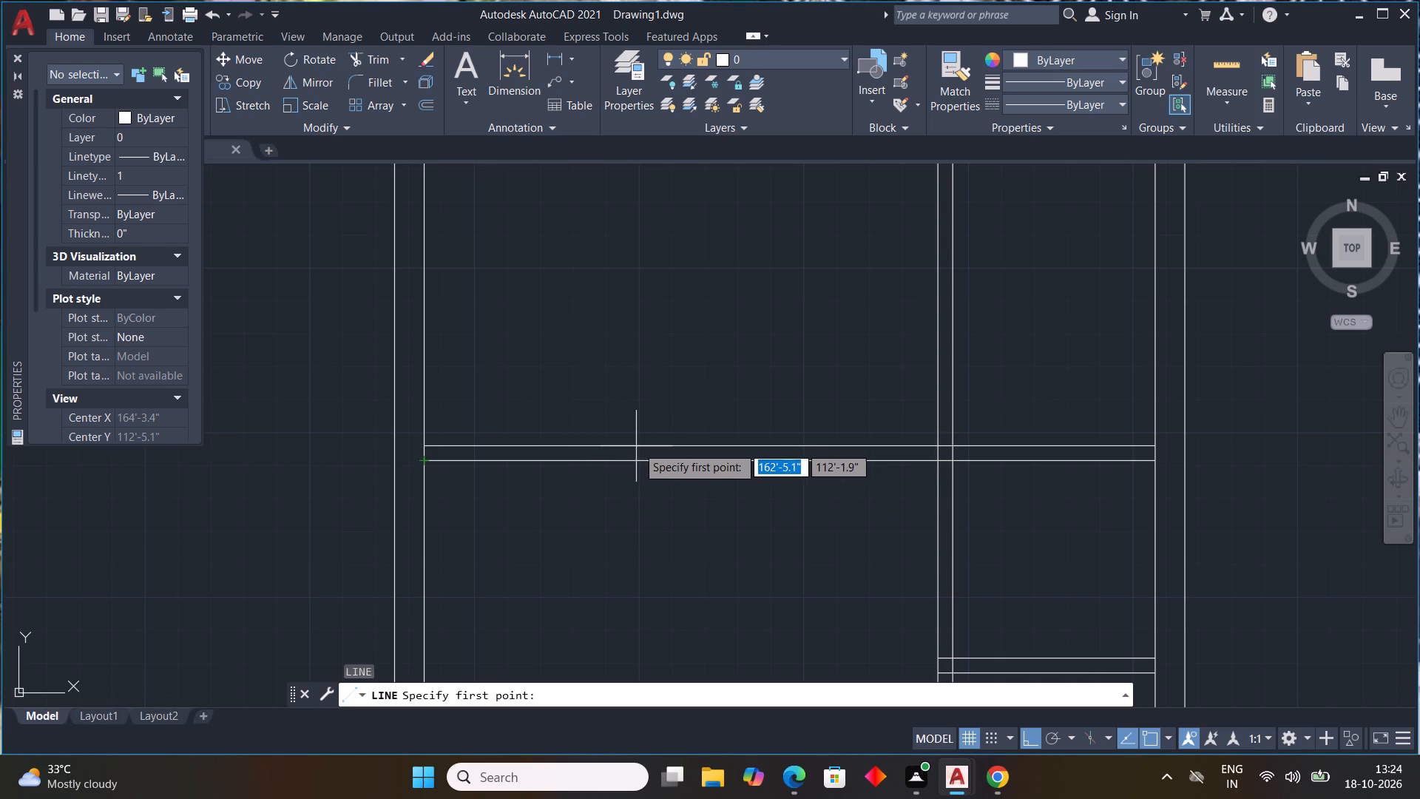
{"action": "left_click", "coordinate": [646, 445]}
{"action": "left_click", "coordinate": [643, 462]}
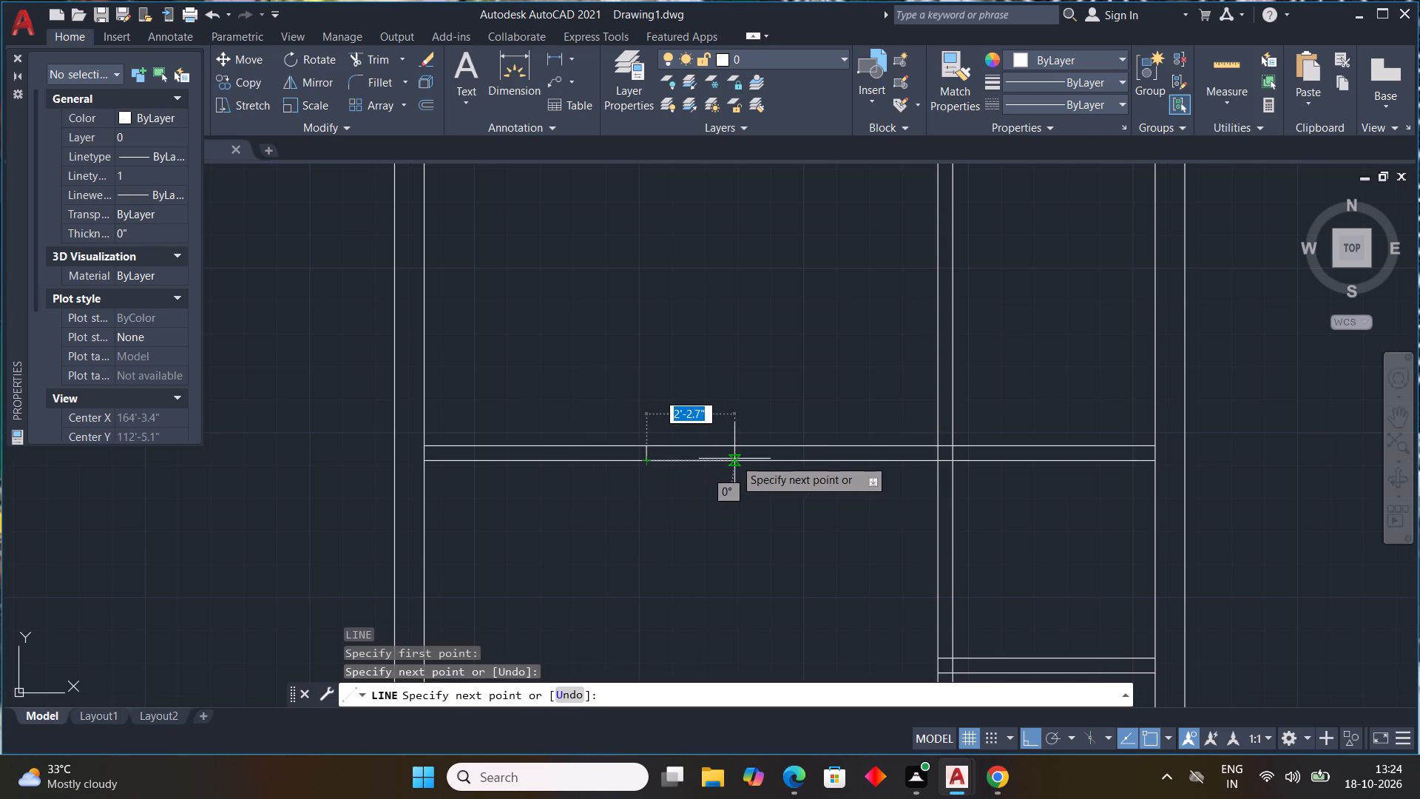
{"action": "key", "text": "Escape"}
Trim the left wall's inner line between the two faces of the second horizontal partition, and end the Trim command.
{"action": "key", "text": "t"}
{"action": "key", "text": "r"}
{"action": "key", "text": "space"}
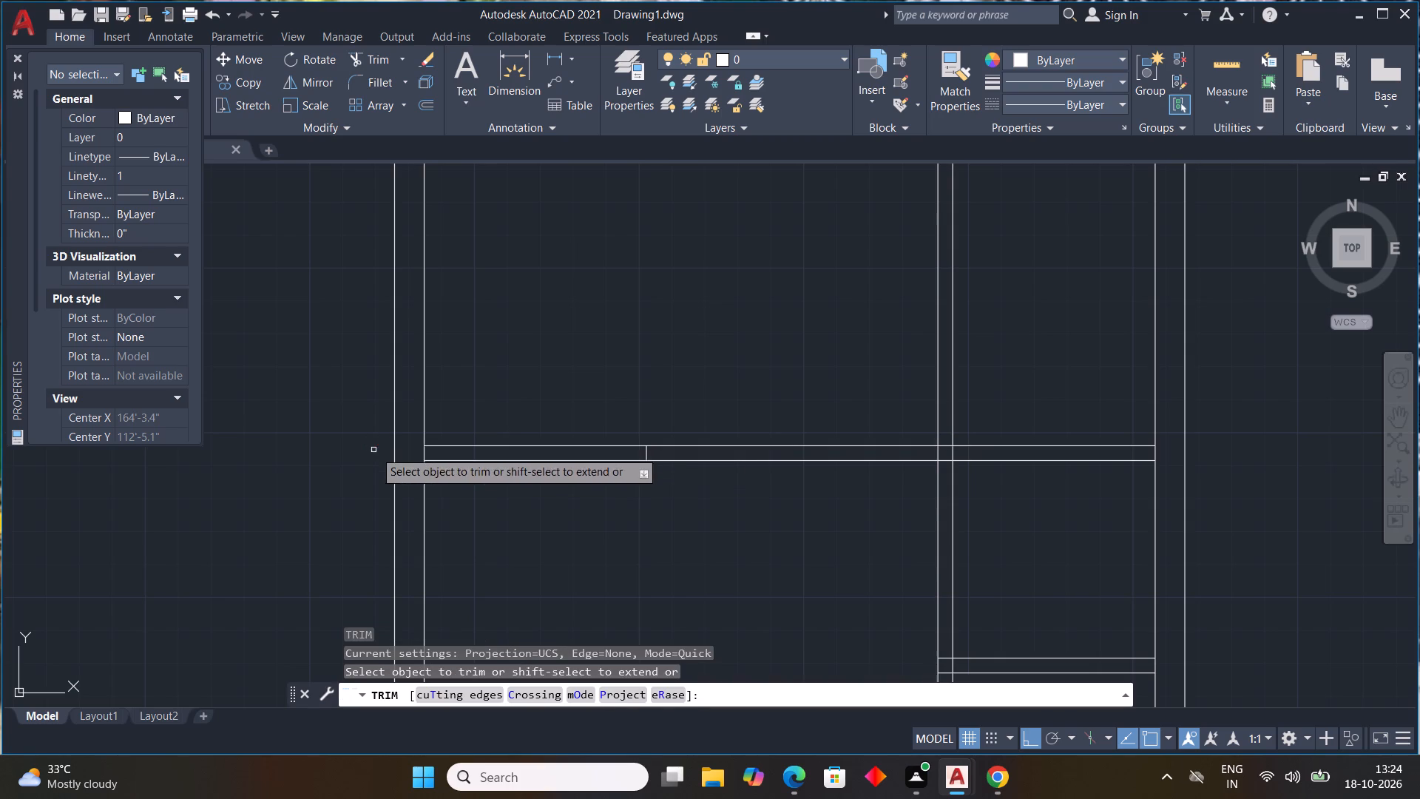
{"action": "left_click", "coordinate": [423, 454]}
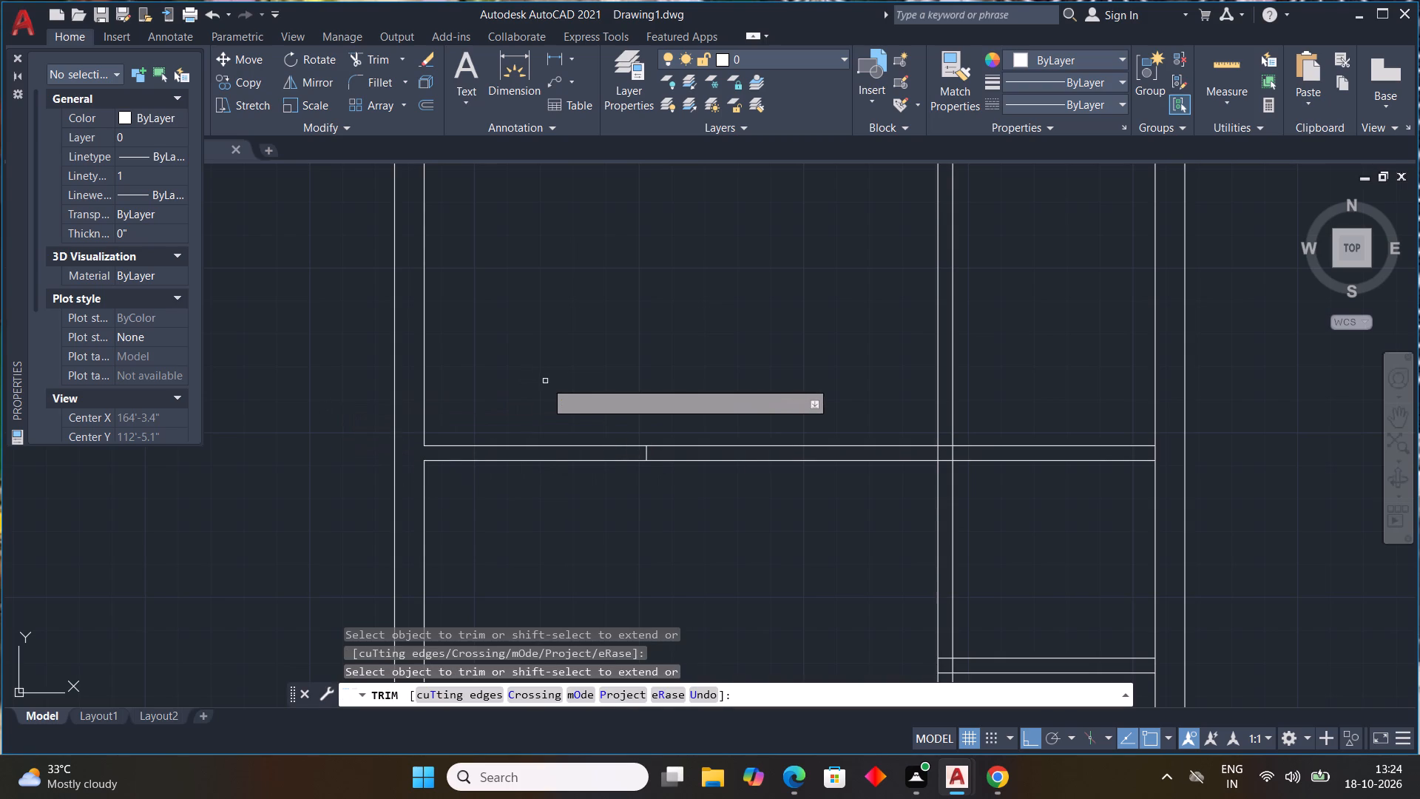
{"action": "key", "text": "Escape"}
{"action": "key", "text": "Escape"}
{"action": "key", "text": "Escape"}
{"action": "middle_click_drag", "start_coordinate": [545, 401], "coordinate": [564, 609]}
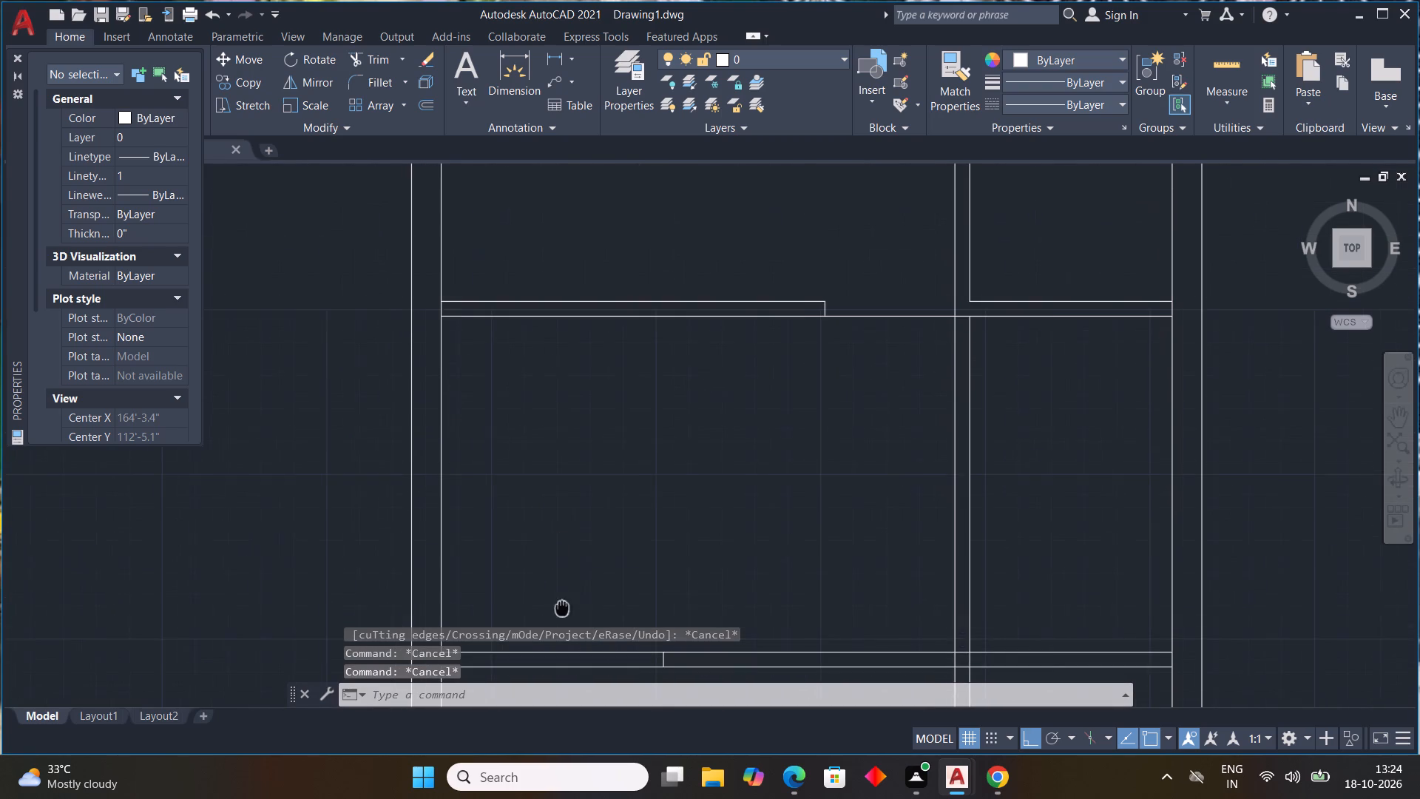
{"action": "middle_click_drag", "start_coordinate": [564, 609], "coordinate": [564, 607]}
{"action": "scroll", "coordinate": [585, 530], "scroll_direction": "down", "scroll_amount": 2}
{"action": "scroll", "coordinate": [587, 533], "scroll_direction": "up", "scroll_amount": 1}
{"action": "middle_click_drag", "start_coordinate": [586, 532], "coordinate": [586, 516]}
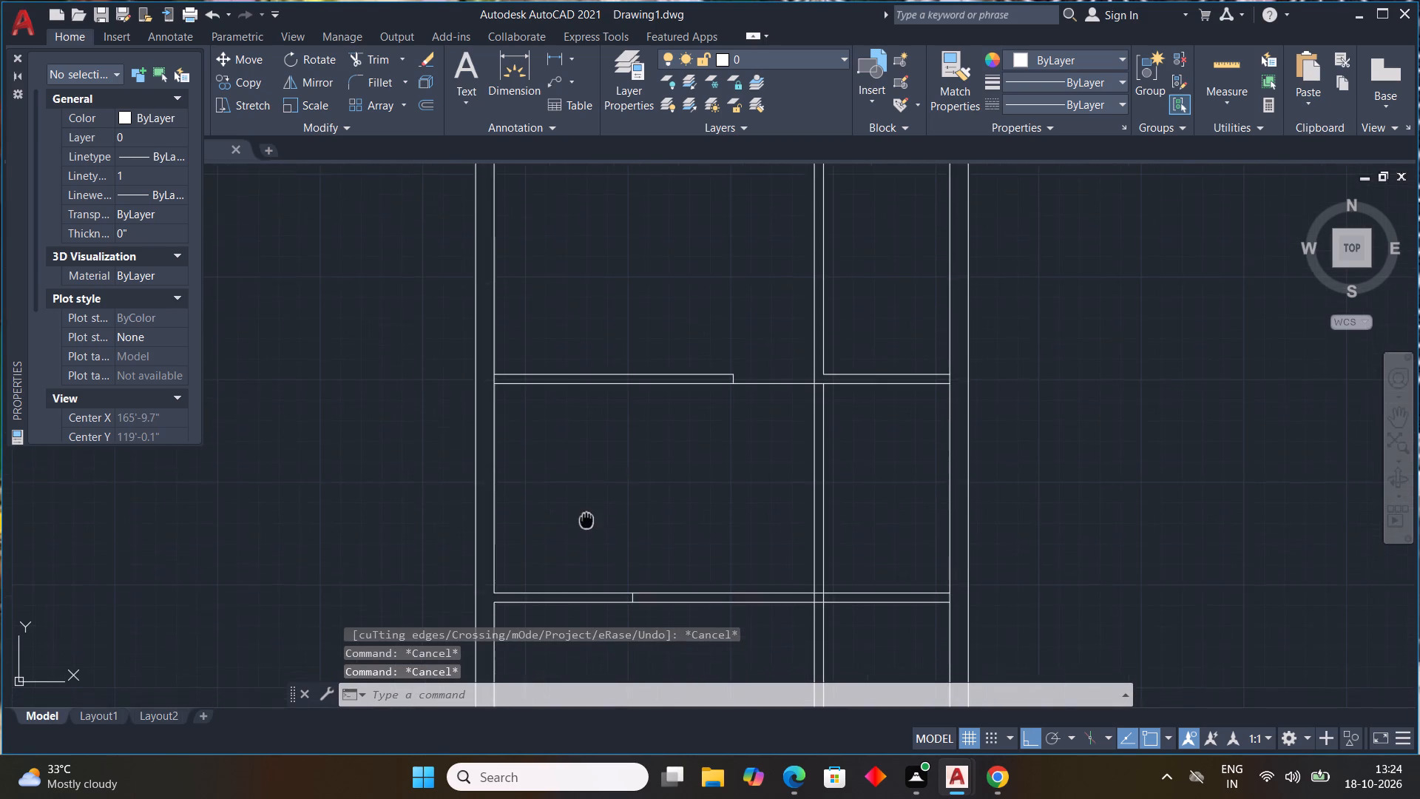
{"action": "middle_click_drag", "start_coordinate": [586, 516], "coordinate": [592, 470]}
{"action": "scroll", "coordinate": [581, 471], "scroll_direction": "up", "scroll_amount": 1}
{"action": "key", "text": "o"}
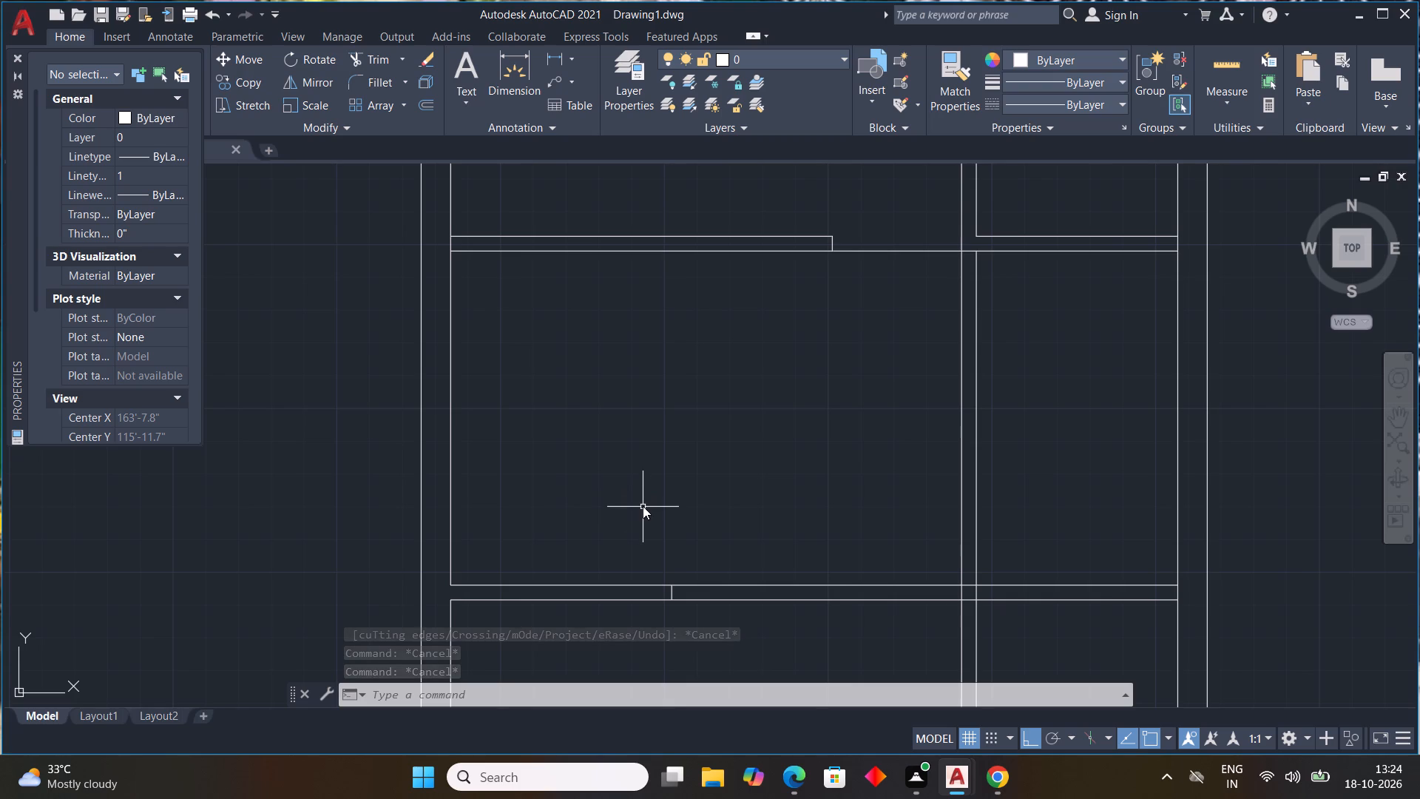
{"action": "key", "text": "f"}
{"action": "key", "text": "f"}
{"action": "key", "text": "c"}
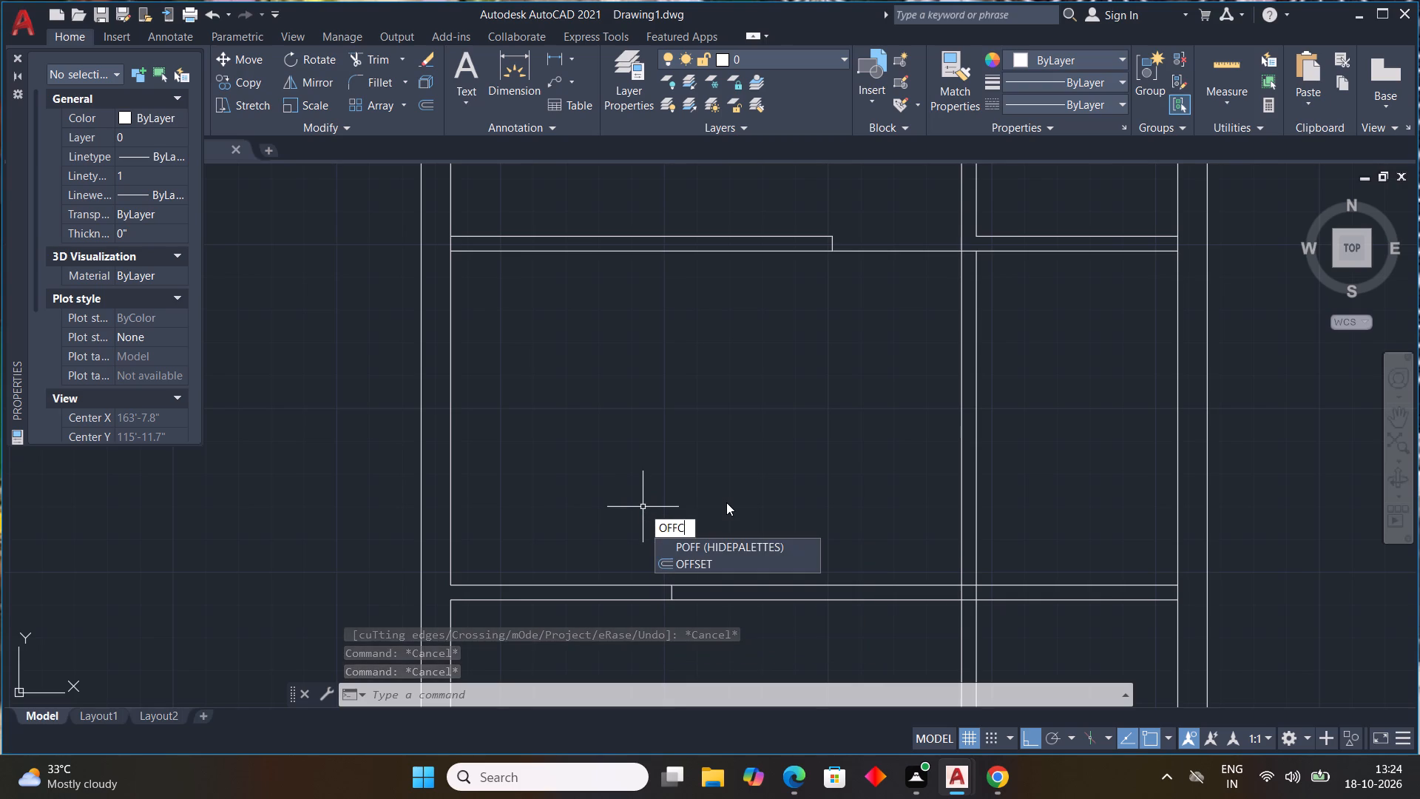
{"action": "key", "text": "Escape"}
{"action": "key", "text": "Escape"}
Offset the lower line of the first horizontal partition 3' downward into the middle room.
{"action": "type", "text": "OFF"}
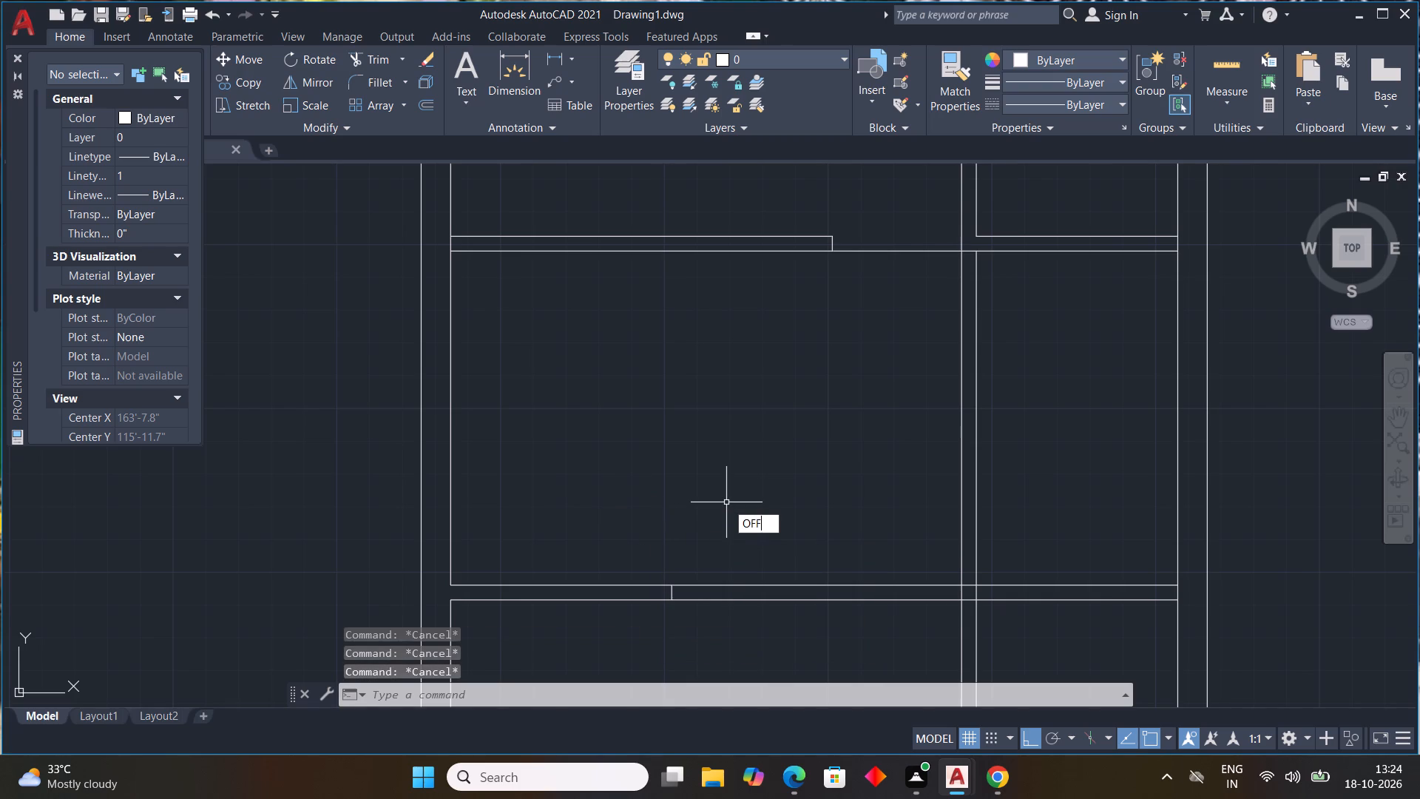
{"action": "key", "text": "space"}
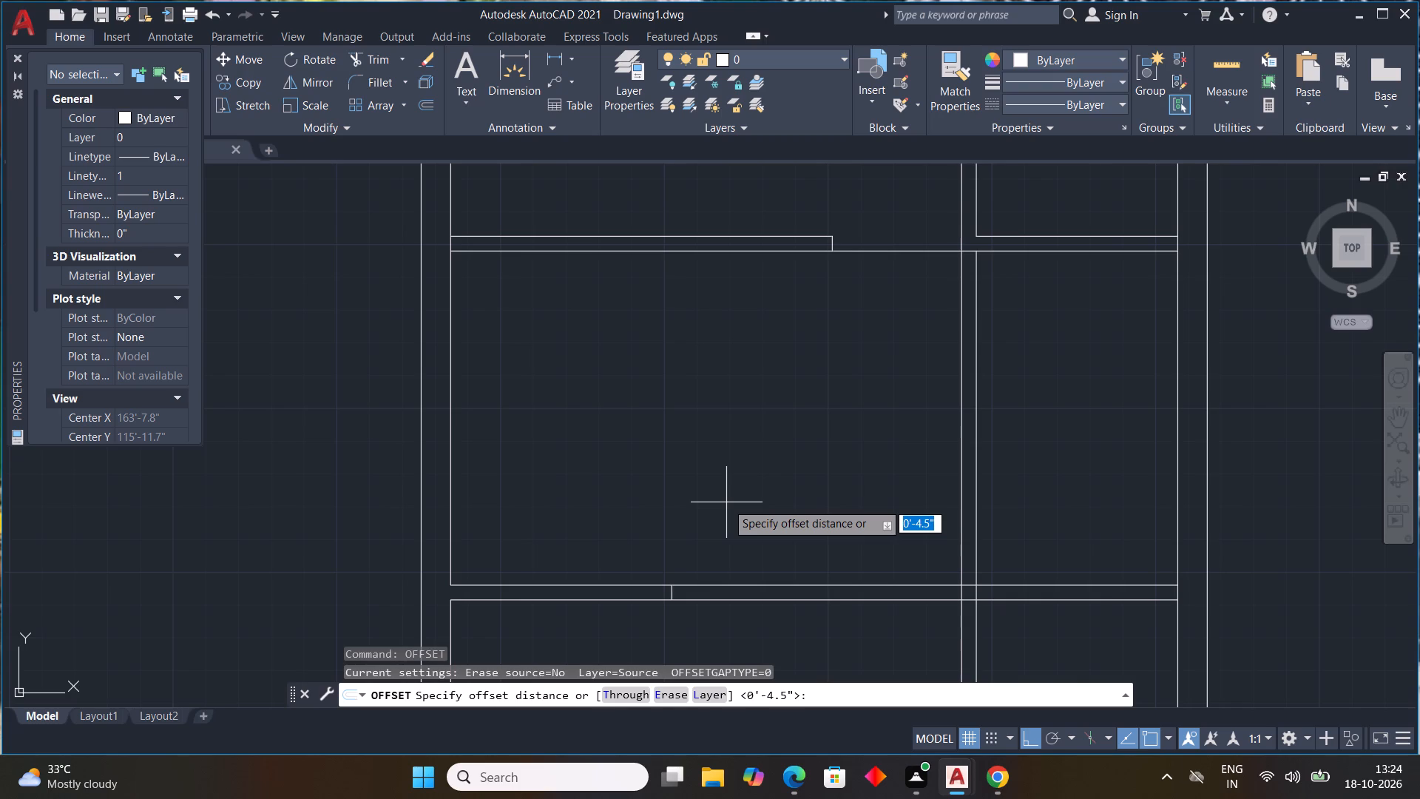
{"action": "type", "text": "3'"}
{"action": "key", "text": "Return"}
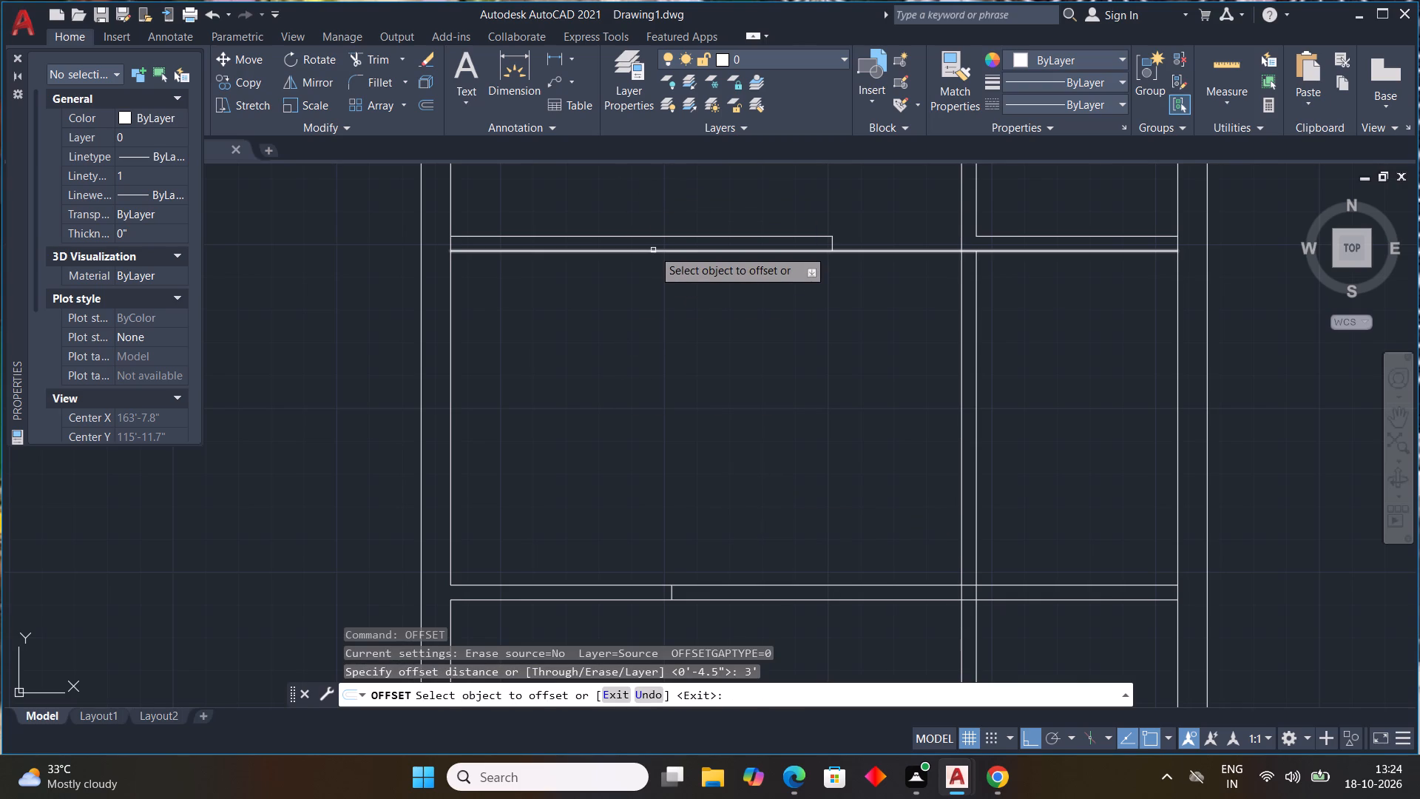
{"action": "left_click_drag", "start_coordinate": [653, 249], "coordinate": [657, 272]}
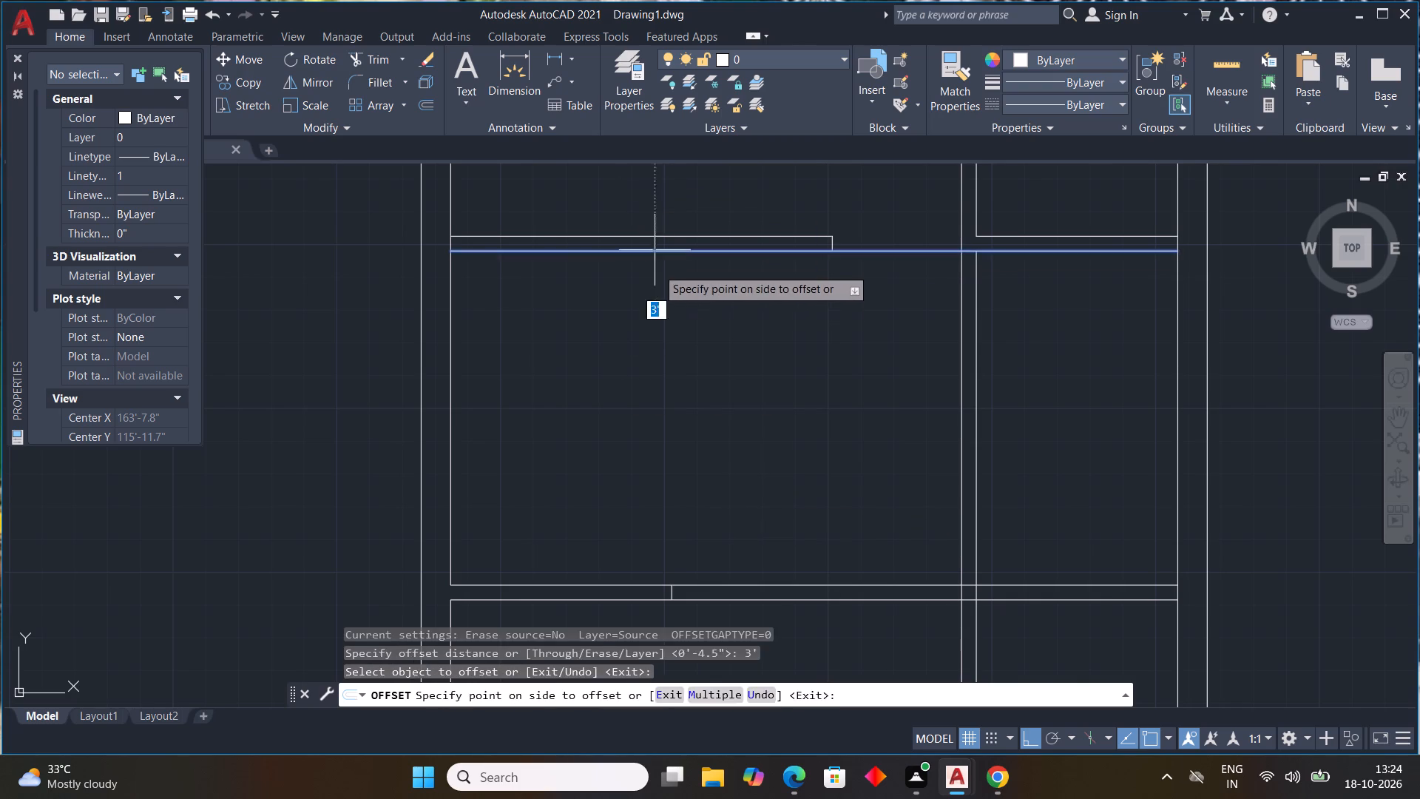
{"action": "left_click_drag", "start_coordinate": [657, 272], "coordinate": [657, 280]}
{"action": "left_click", "coordinate": [654, 300]}
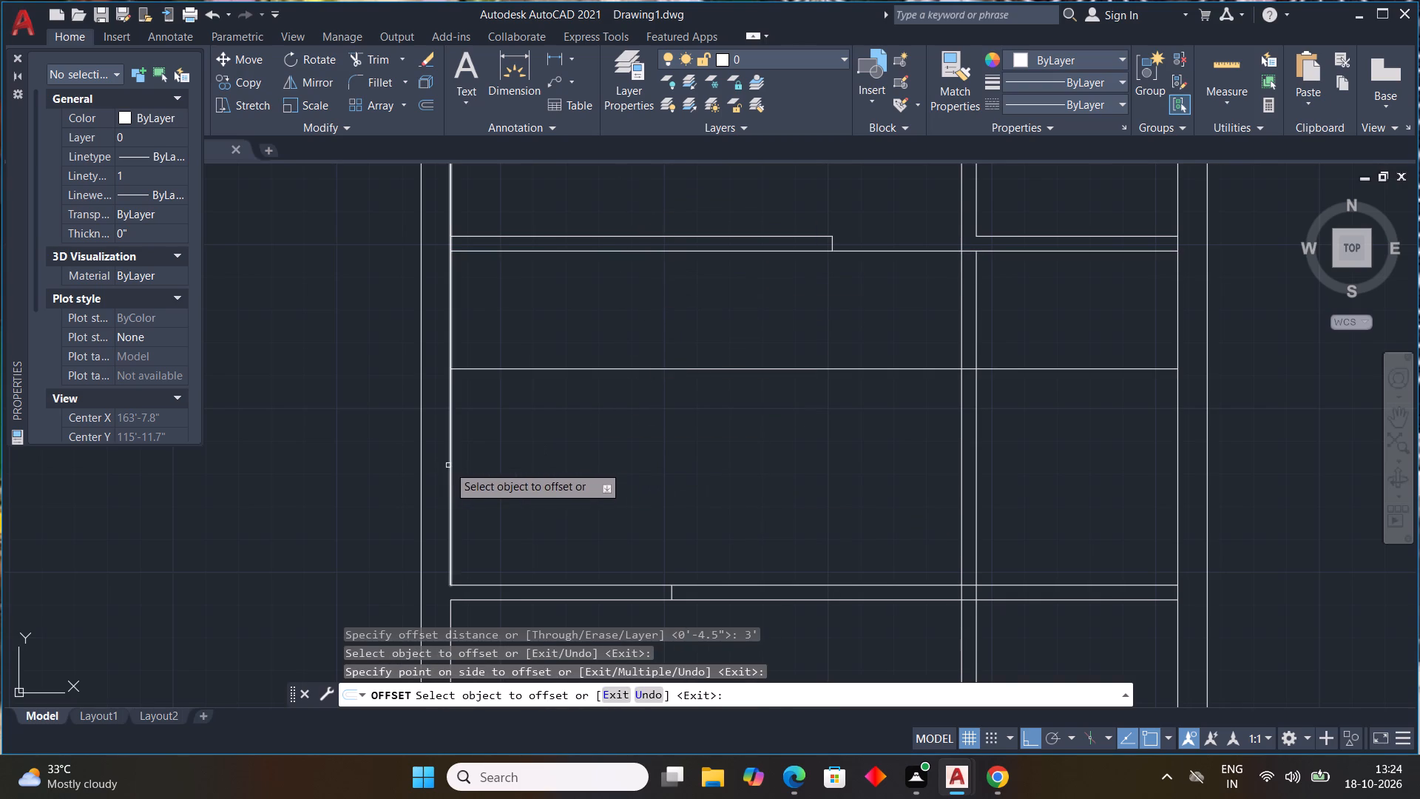
Offset the left wall's inner line 3' to the right and the second horizontal partition's upper line 3' upward.
{"action": "left_click_drag", "start_coordinate": [450, 465], "coordinate": [461, 466]}
{"action": "left_click", "coordinate": [586, 471]}
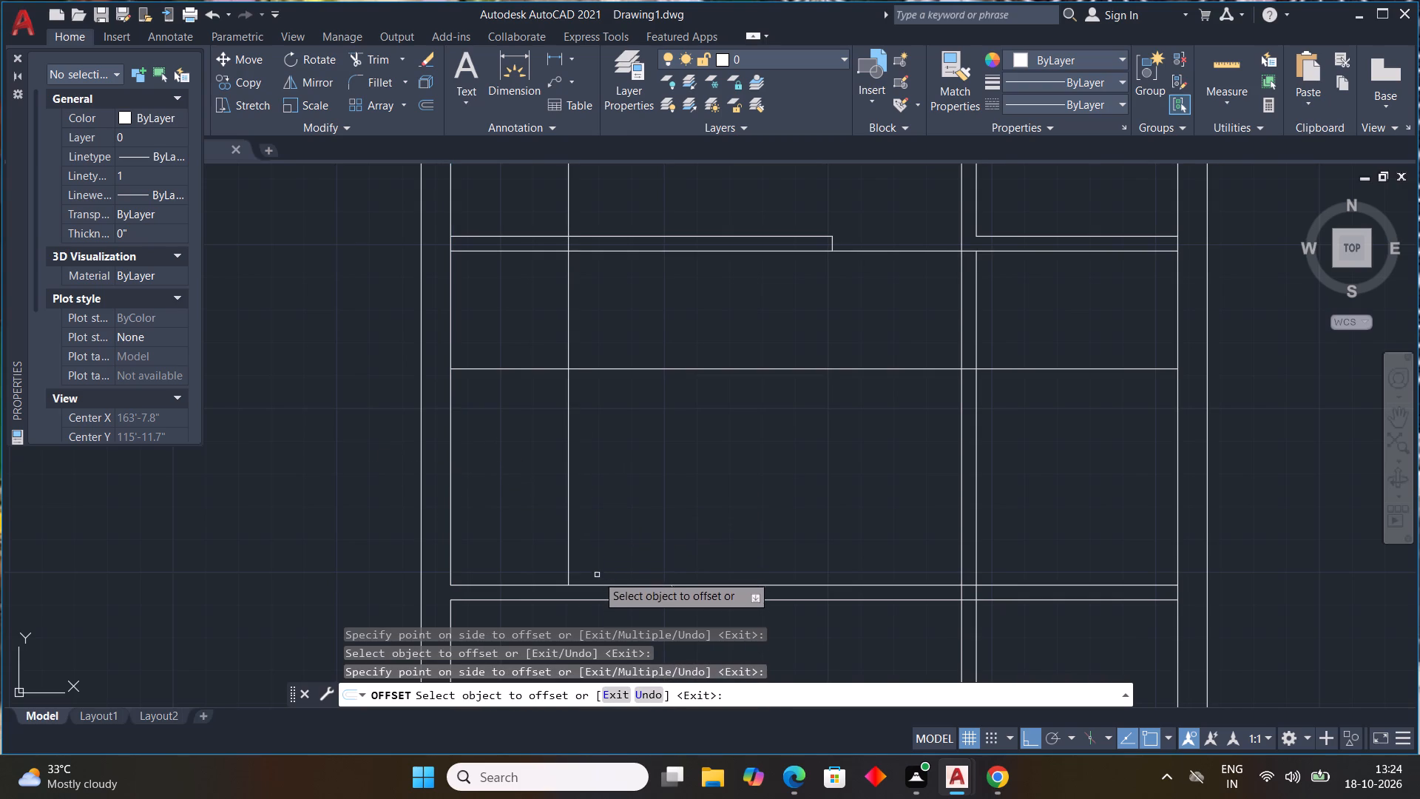
{"action": "left_click_drag", "start_coordinate": [598, 582], "coordinate": [604, 551]}
{"action": "left_click", "coordinate": [606, 508]}
{"action": "left_click_drag", "start_coordinate": [595, 584], "coordinate": [597, 569]}
{"action": "left_click", "coordinate": [597, 536]}
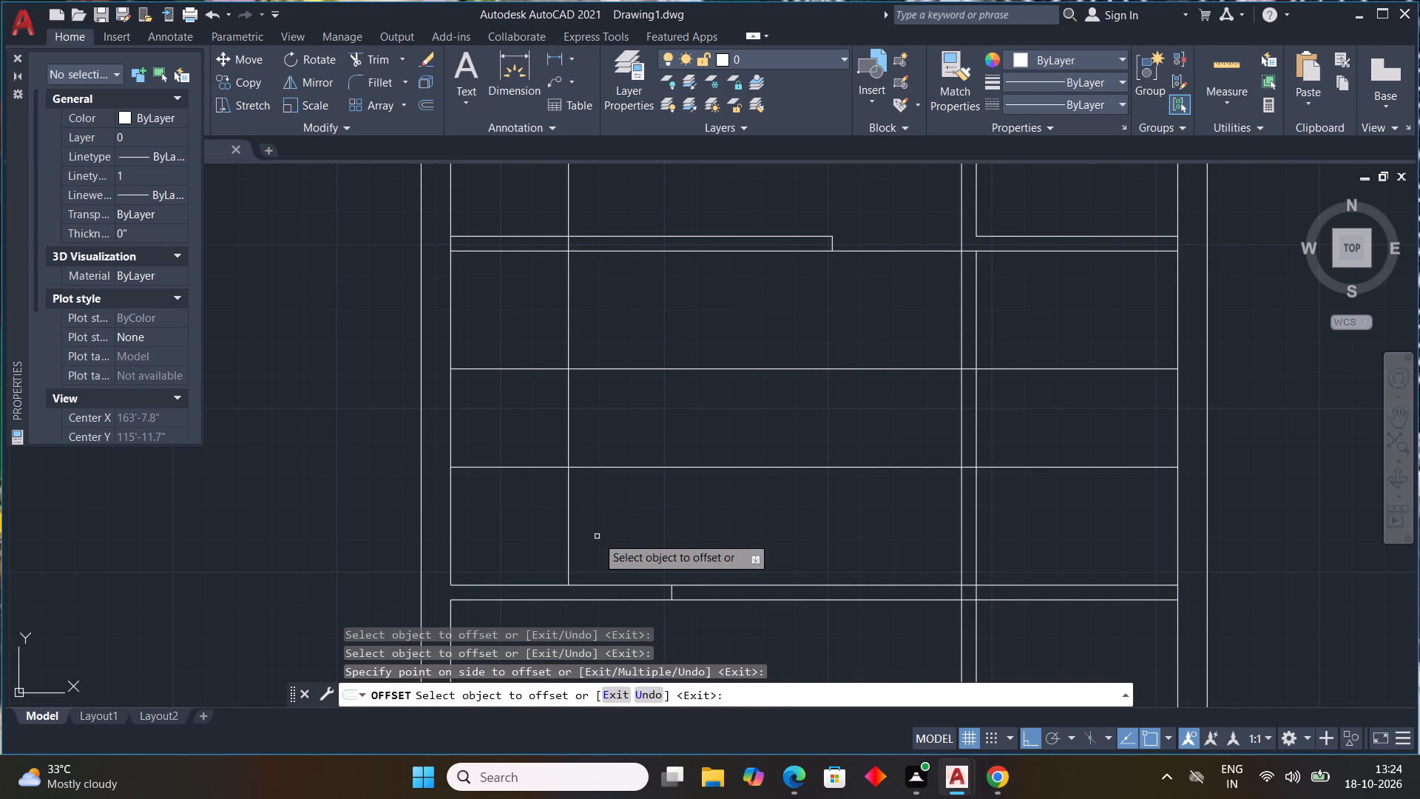
{"action": "key", "text": "Escape"}
{"action": "key", "text": "Escape"}
{"action": "key", "text": "Escape"}
{"action": "key", "text": "Escape"}
{"action": "key", "text": "Escape"}
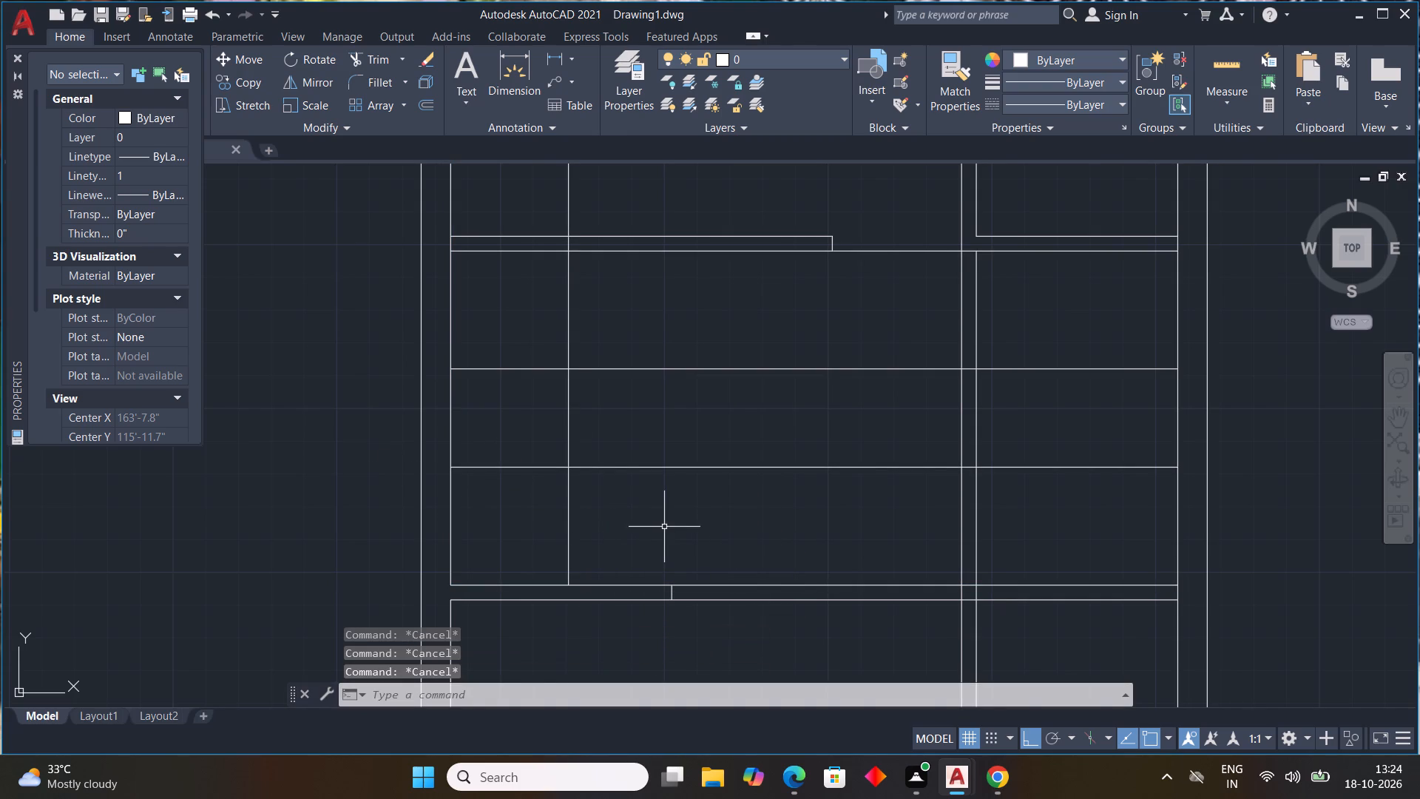
Trim the two new horizontal offset lines where they run into the room right of the vertical partition.
{"action": "type", "text": "TR"}
{"action": "key", "text": "space"}
{"action": "left_click_drag", "start_coordinate": [1032, 435], "coordinate": [1024, 497]}
{"action": "scroll", "coordinate": [965, 468], "scroll_direction": "up", "scroll_amount": 3}
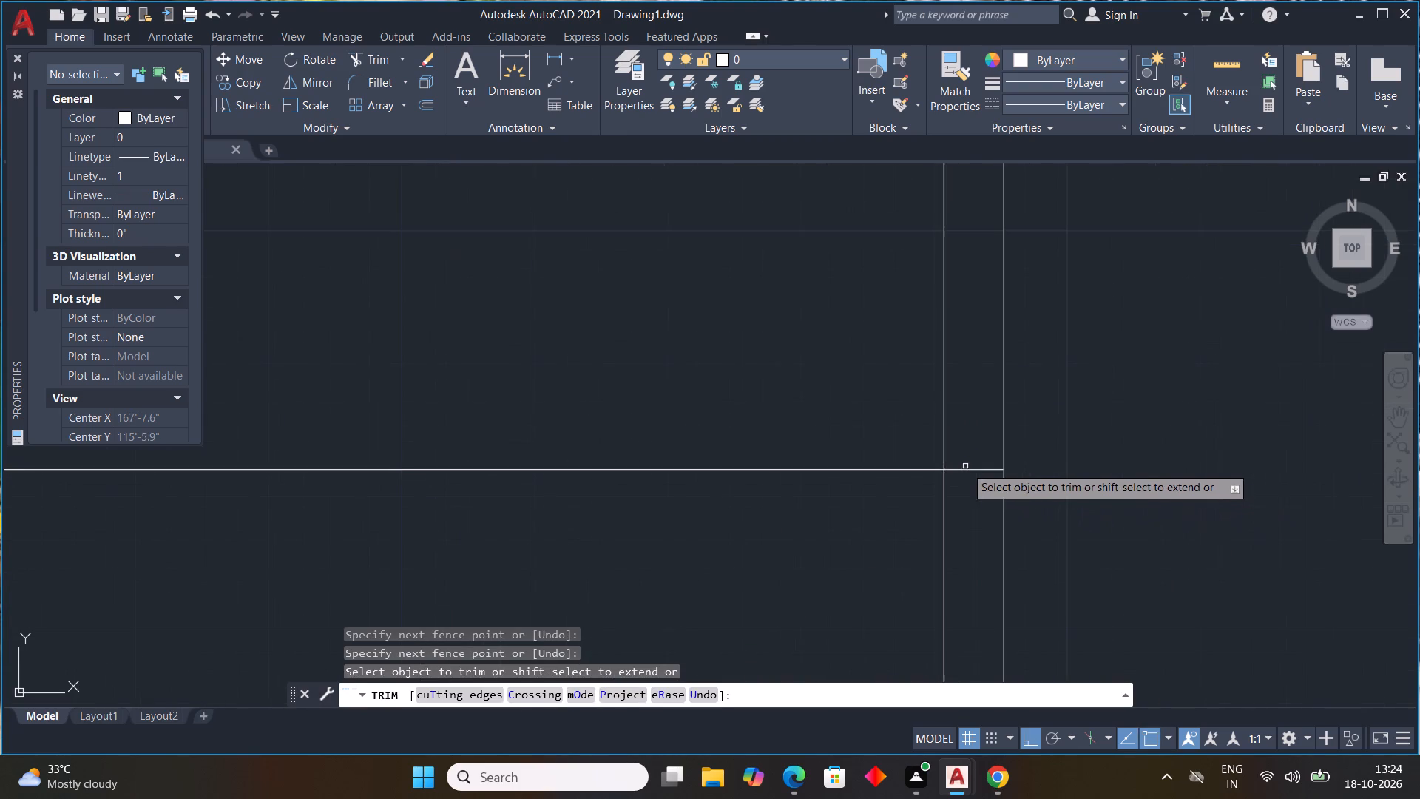
{"action": "left_click", "coordinate": [966, 473]}
{"action": "left_click", "coordinate": [969, 438]}
{"action": "scroll", "coordinate": [777, 470], "scroll_direction": "down", "scroll_amount": 3}
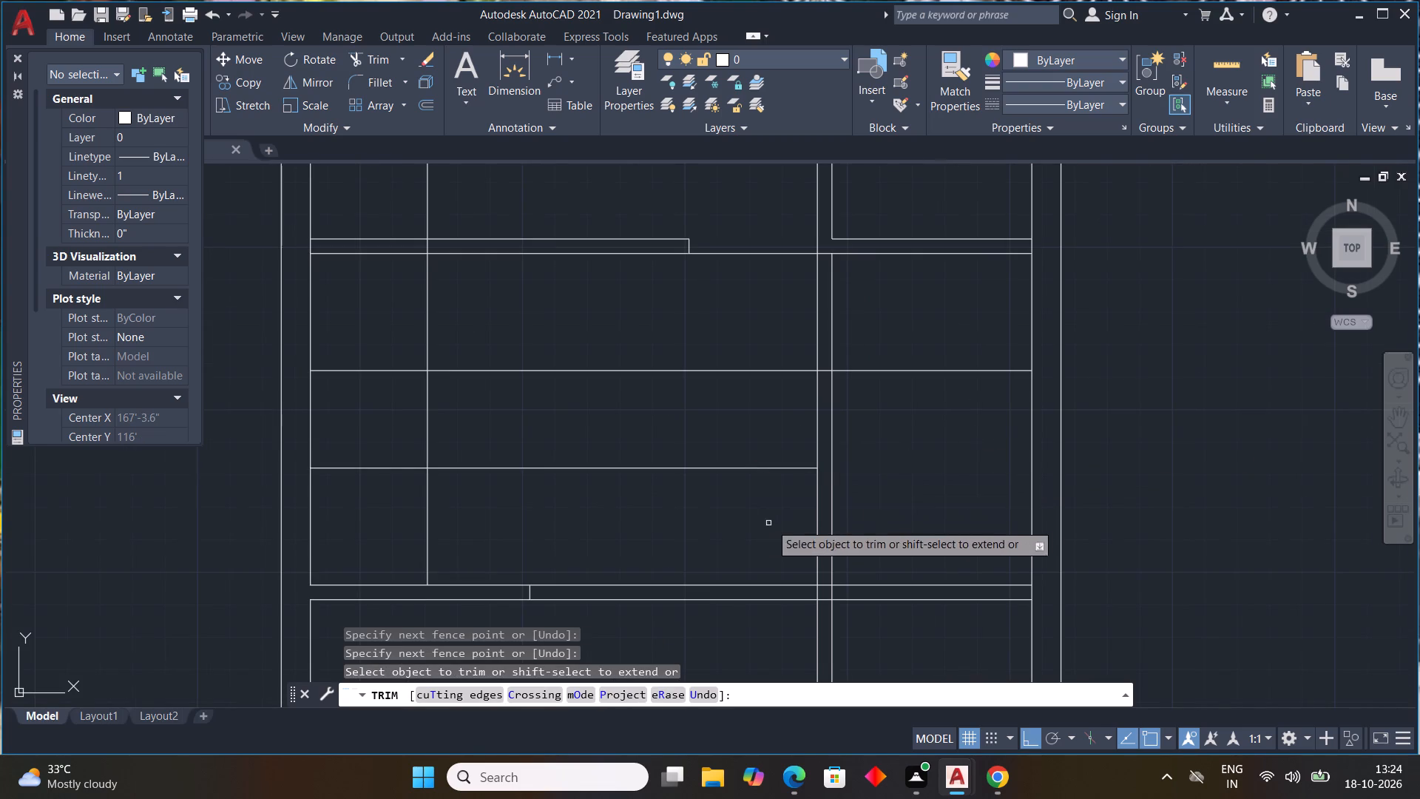
{"action": "left_click_drag", "start_coordinate": [898, 345], "coordinate": [894, 428]}
Trim the new vertical offset line above and within the first horizontal partition, and end the Trim command.
{"action": "middle_click_drag", "start_coordinate": [619, 306], "coordinate": [648, 433]}
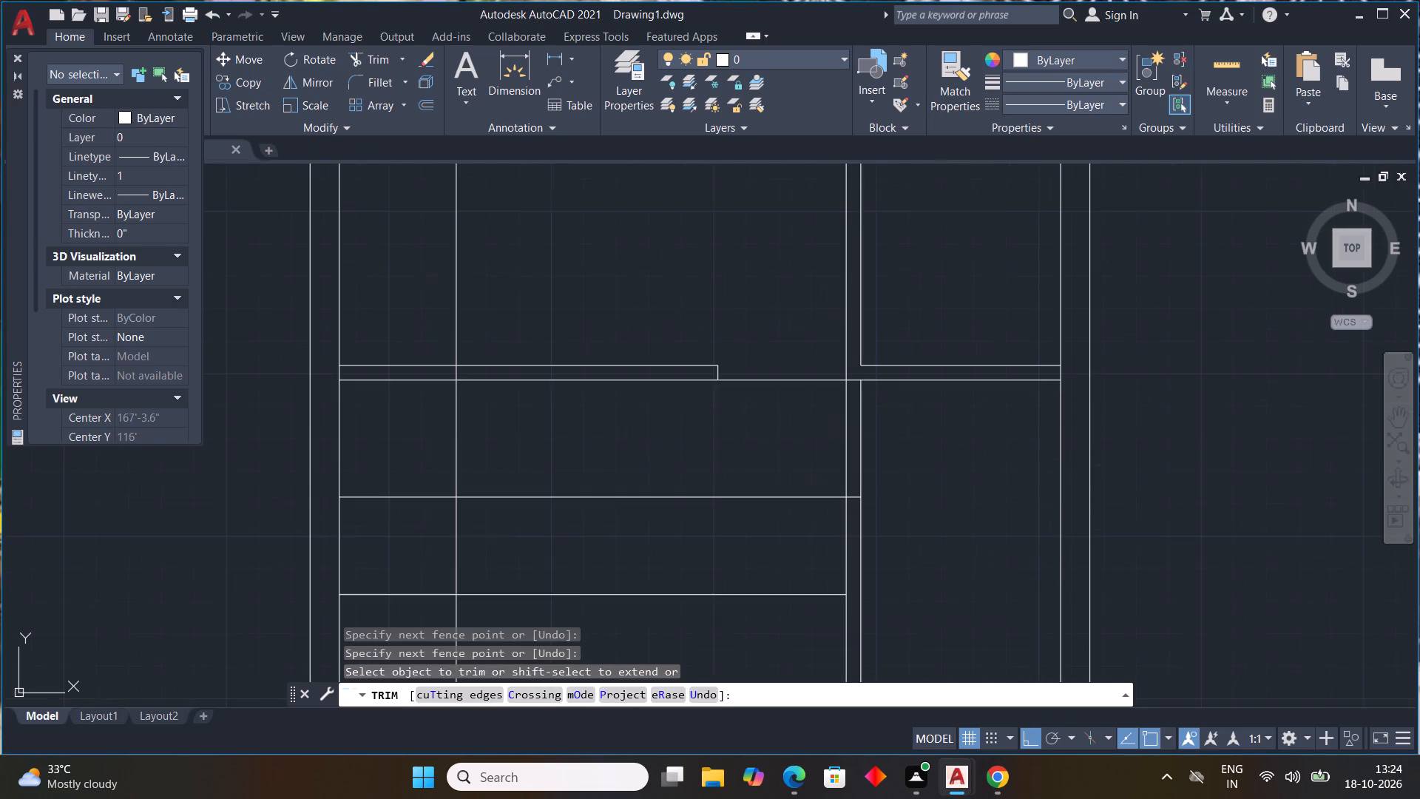
{"action": "left_click_drag", "start_coordinate": [427, 296], "coordinate": [541, 294]}
{"action": "scroll", "coordinate": [456, 380], "scroll_direction": "up", "scroll_amount": 2}
{"action": "left_click_drag", "start_coordinate": [442, 359], "coordinate": [486, 362]}
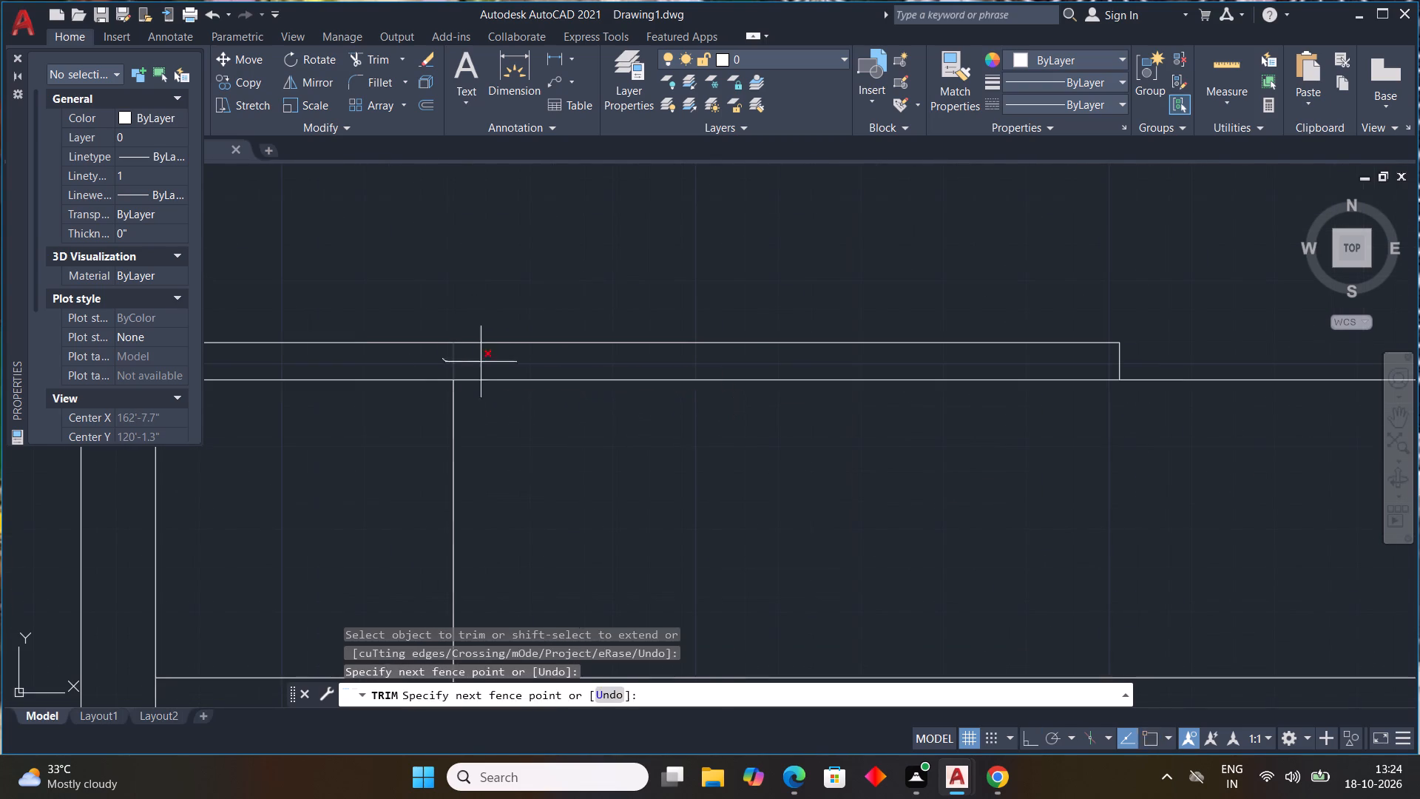
{"action": "left_click_drag", "start_coordinate": [486, 362], "coordinate": [503, 362]}
{"action": "scroll", "coordinate": [609, 492], "scroll_direction": "down", "scroll_amount": 3}
{"action": "middle_click_drag", "start_coordinate": [638, 535], "coordinate": [654, 397]}
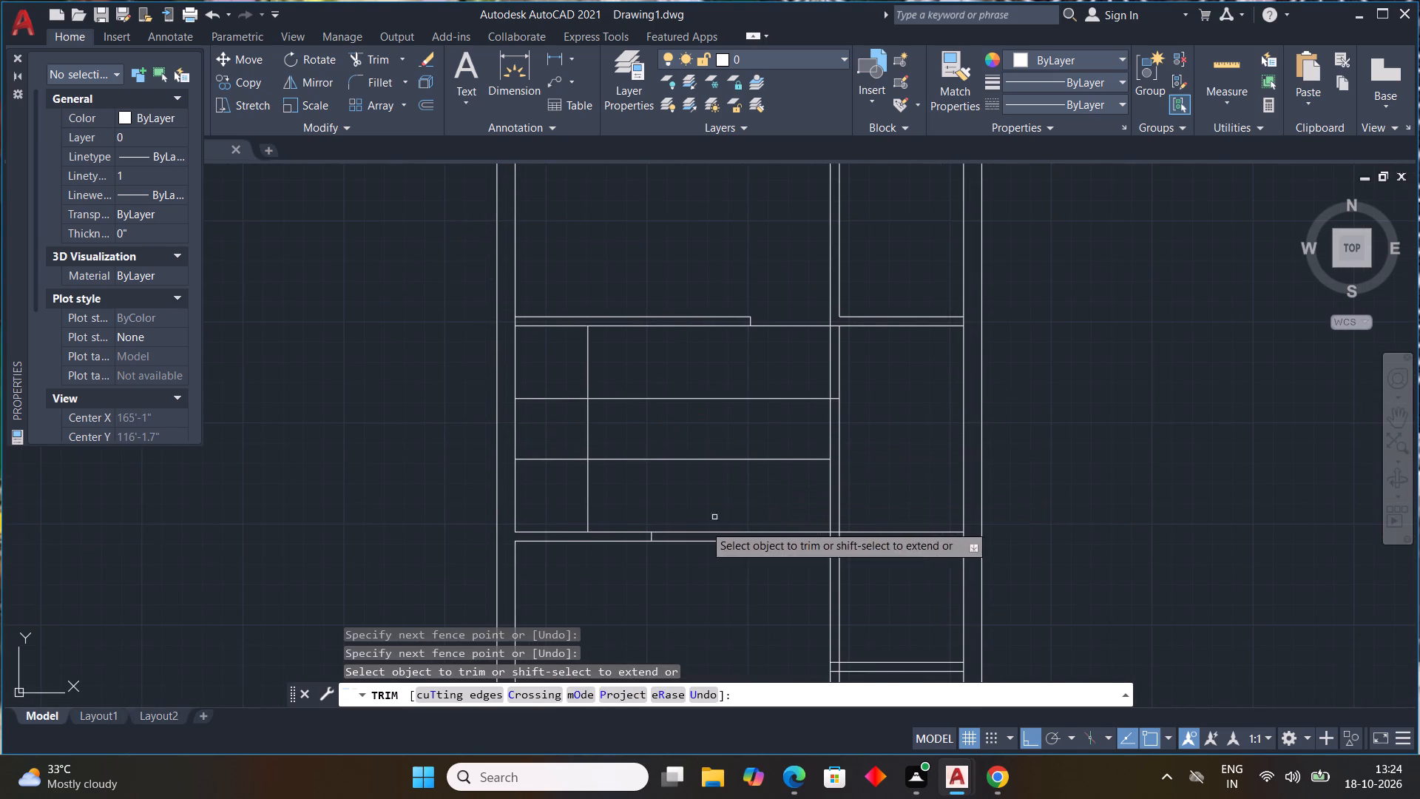
{"action": "scroll", "coordinate": [635, 547], "scroll_direction": "up", "scroll_amount": 2}
{"action": "key", "text": "Escape"}
{"action": "key", "text": "Escape"}
{"action": "key", "text": "Escape"}
{"action": "key", "text": "Escape"}
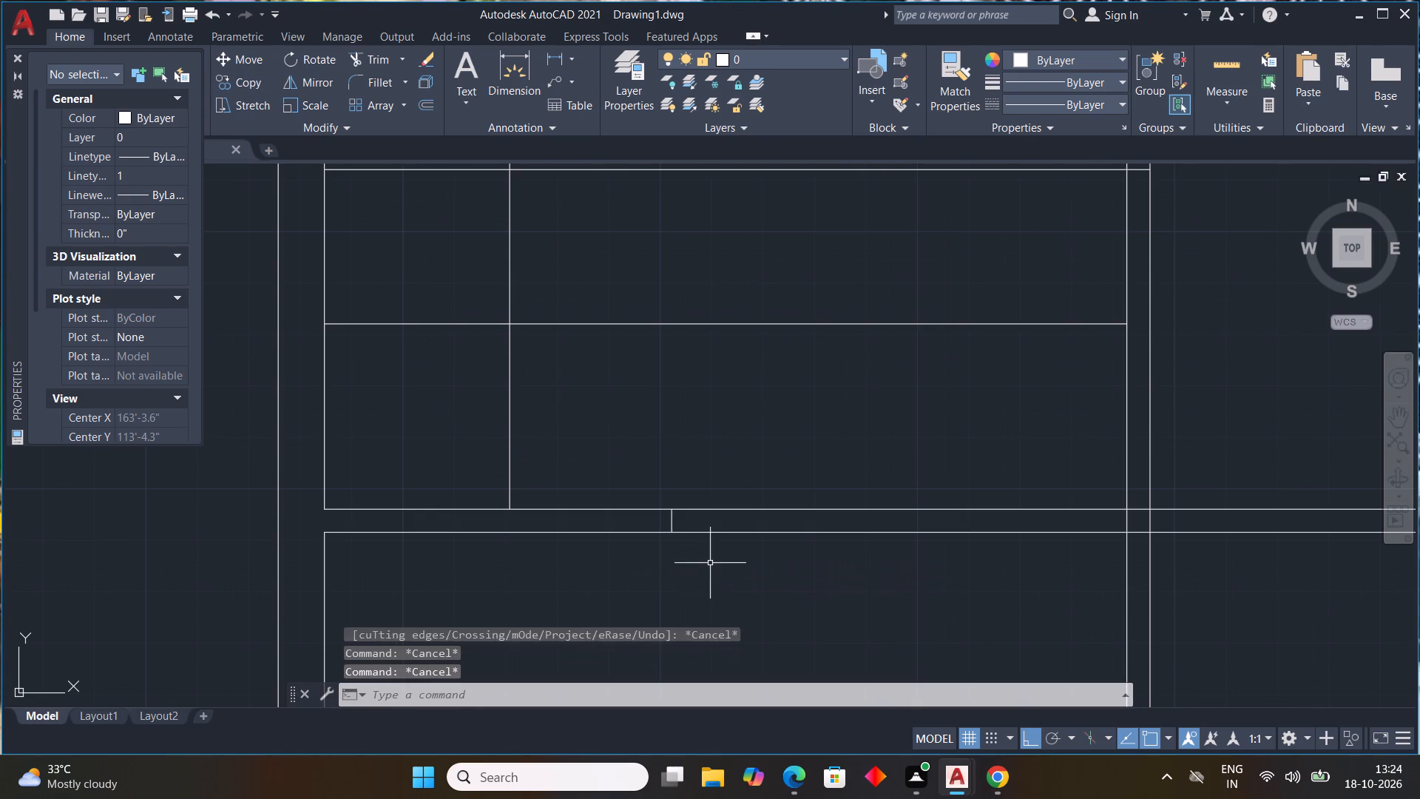
{"action": "key", "text": "Escape"}
Offset the middle room's vertical line to the right three times in succession at 1' spacing.
{"action": "type", "text": "OFF"}
{"action": "key", "text": "space"}
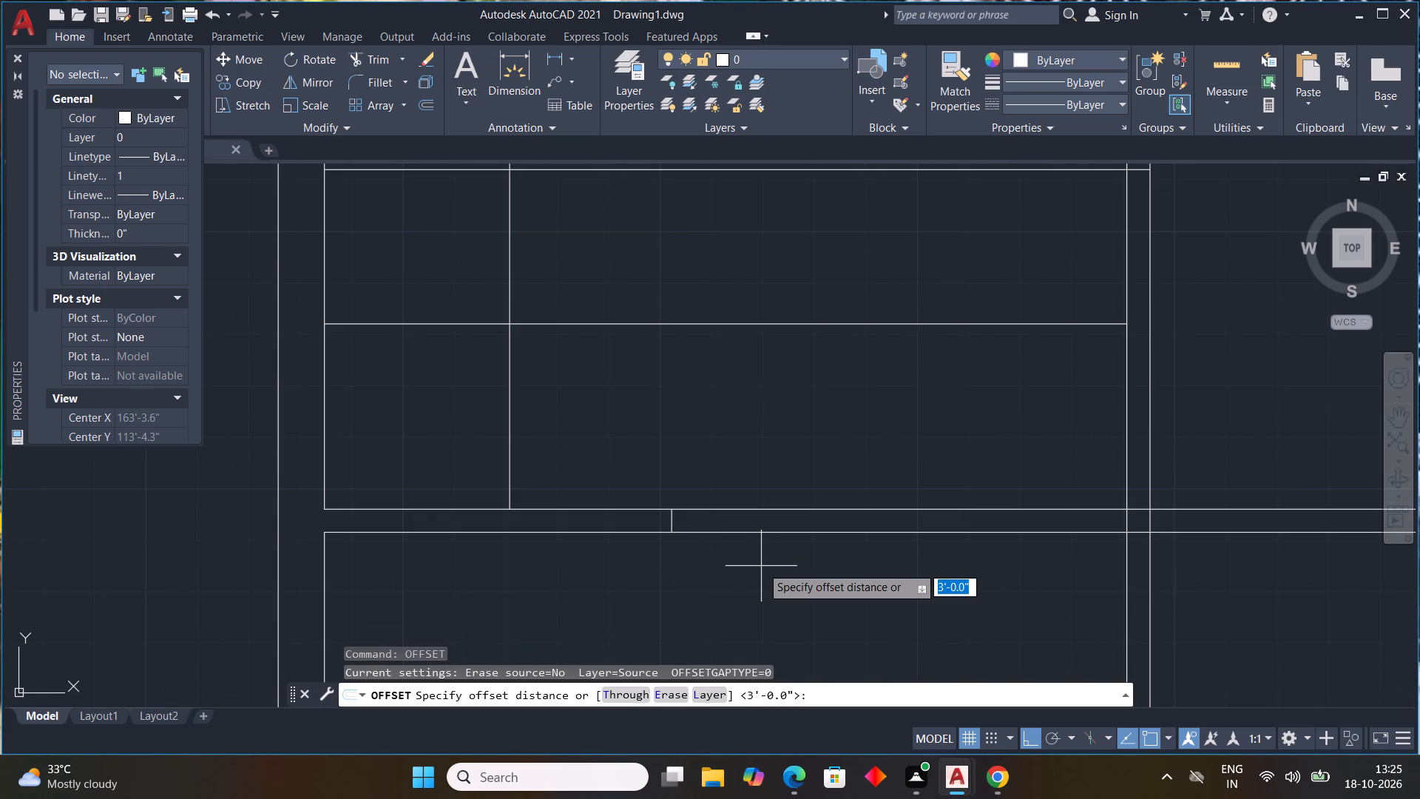
{"action": "key", "text": "1"}
{"action": "key", "text": "apostrophe"}
{"action": "key", "text": "Return"}
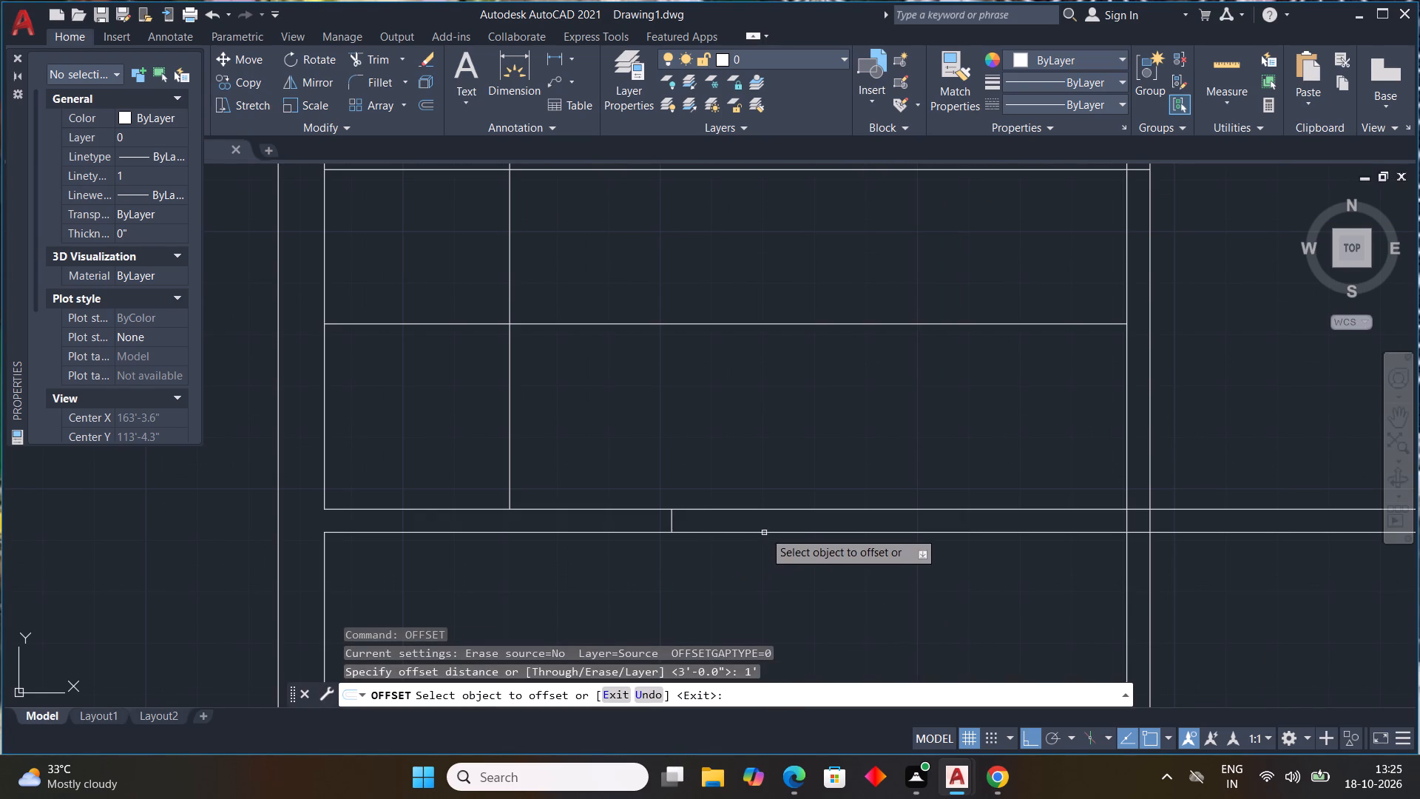
{"action": "scroll", "coordinate": [722, 360], "scroll_direction": "down", "scroll_amount": 2}
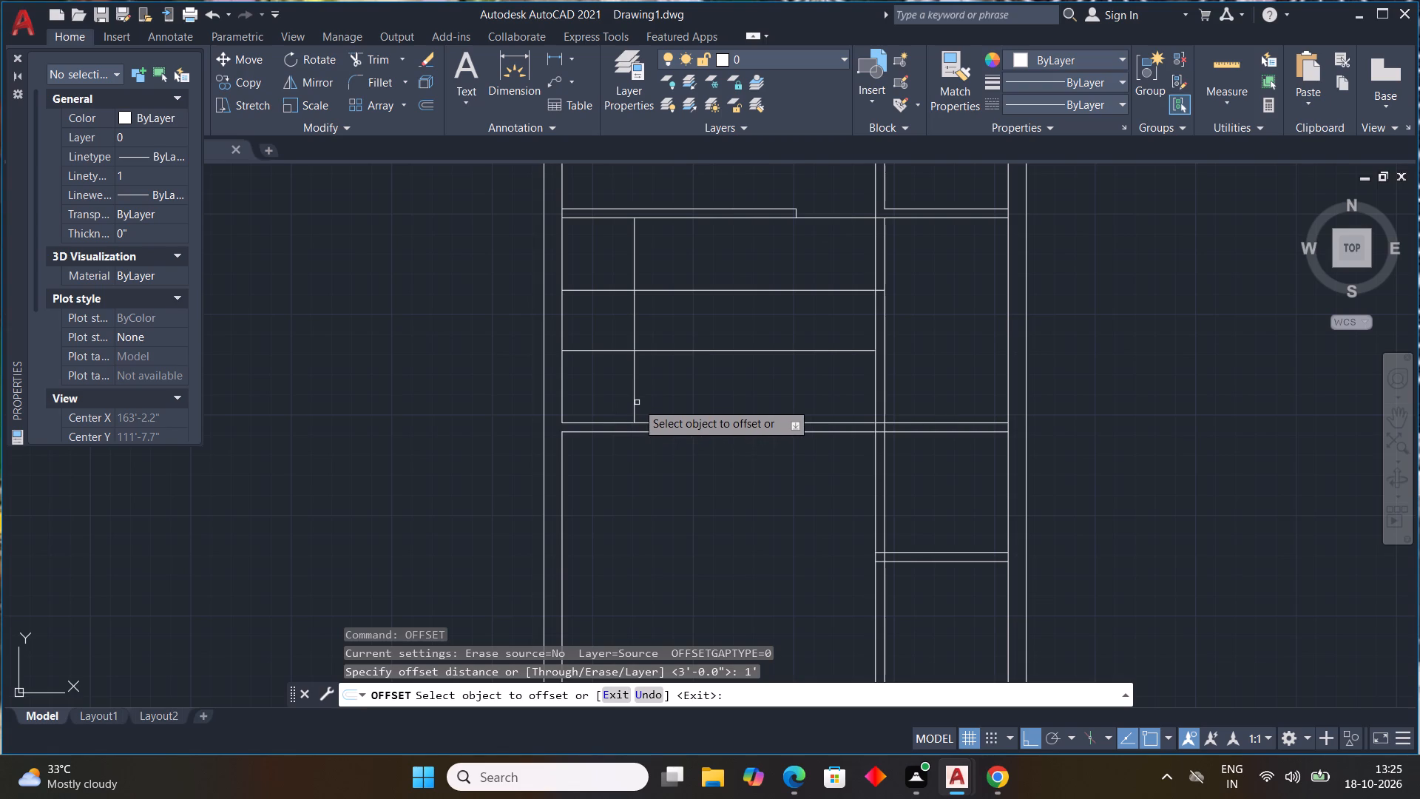
{"action": "left_click_drag", "start_coordinate": [636, 399], "coordinate": [646, 399]}
{"action": "left_click", "coordinate": [650, 399]}
{"action": "left_click_drag", "start_coordinate": [657, 397], "coordinate": [665, 397]}
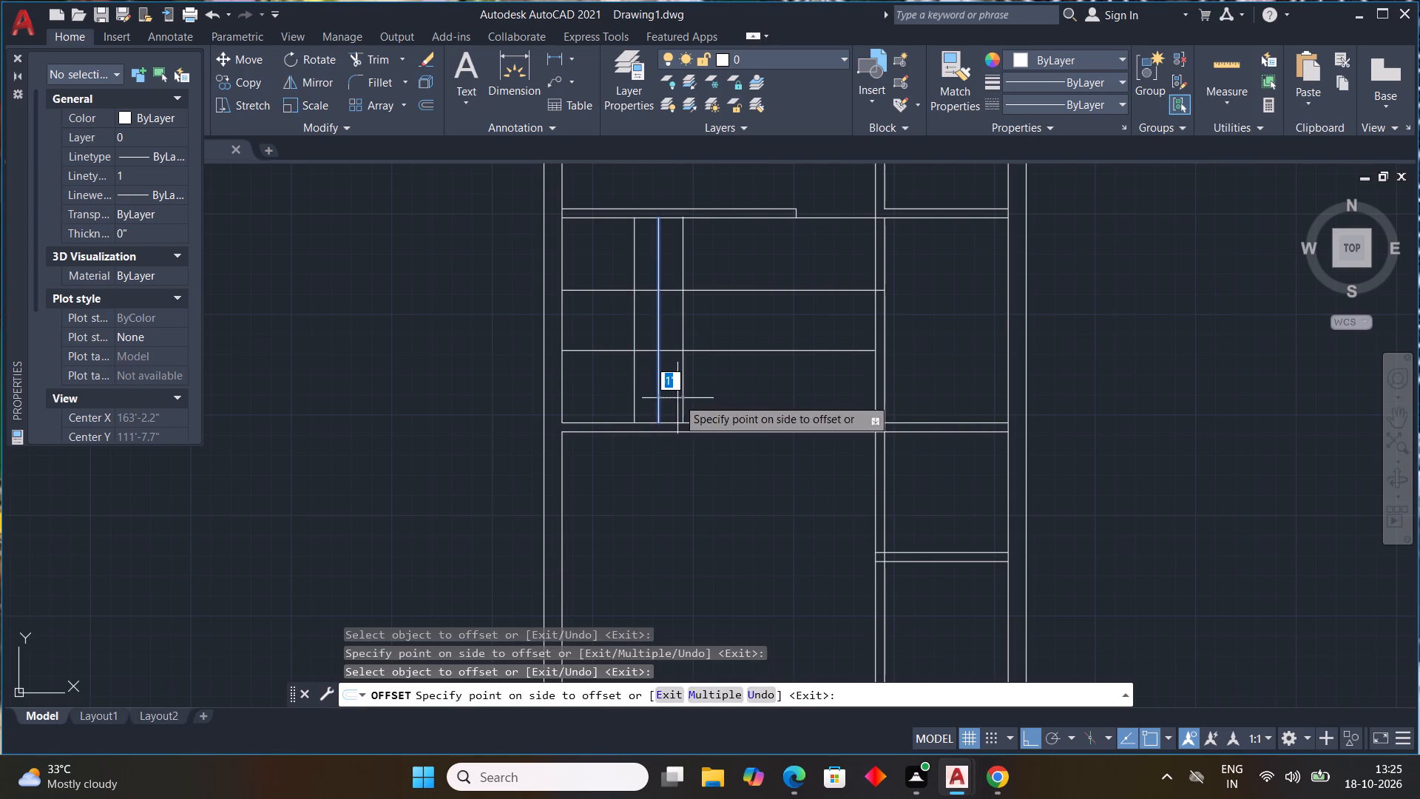
{"action": "left_click", "coordinate": [677, 398]}
{"action": "scroll", "coordinate": [700, 405], "scroll_direction": "up", "scroll_amount": 2}
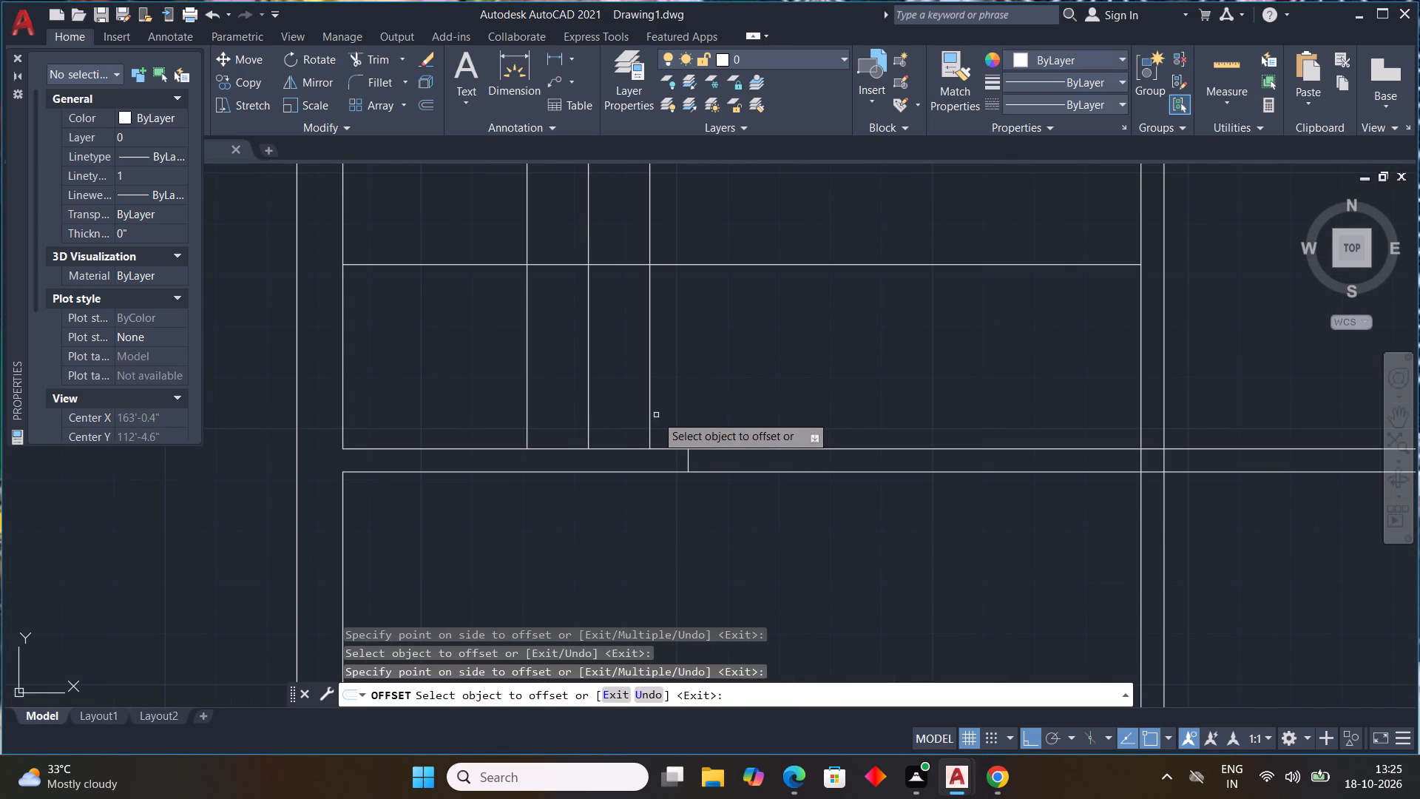
{"action": "left_click", "coordinate": [649, 411]}
{"action": "left_click", "coordinate": [707, 416]}
Offset the middle room's lower horizontal line upward twice in succession at 1' spacing, and end the Offset command.
{"action": "scroll", "coordinate": [766, 439], "scroll_direction": "down", "scroll_amount": 3}
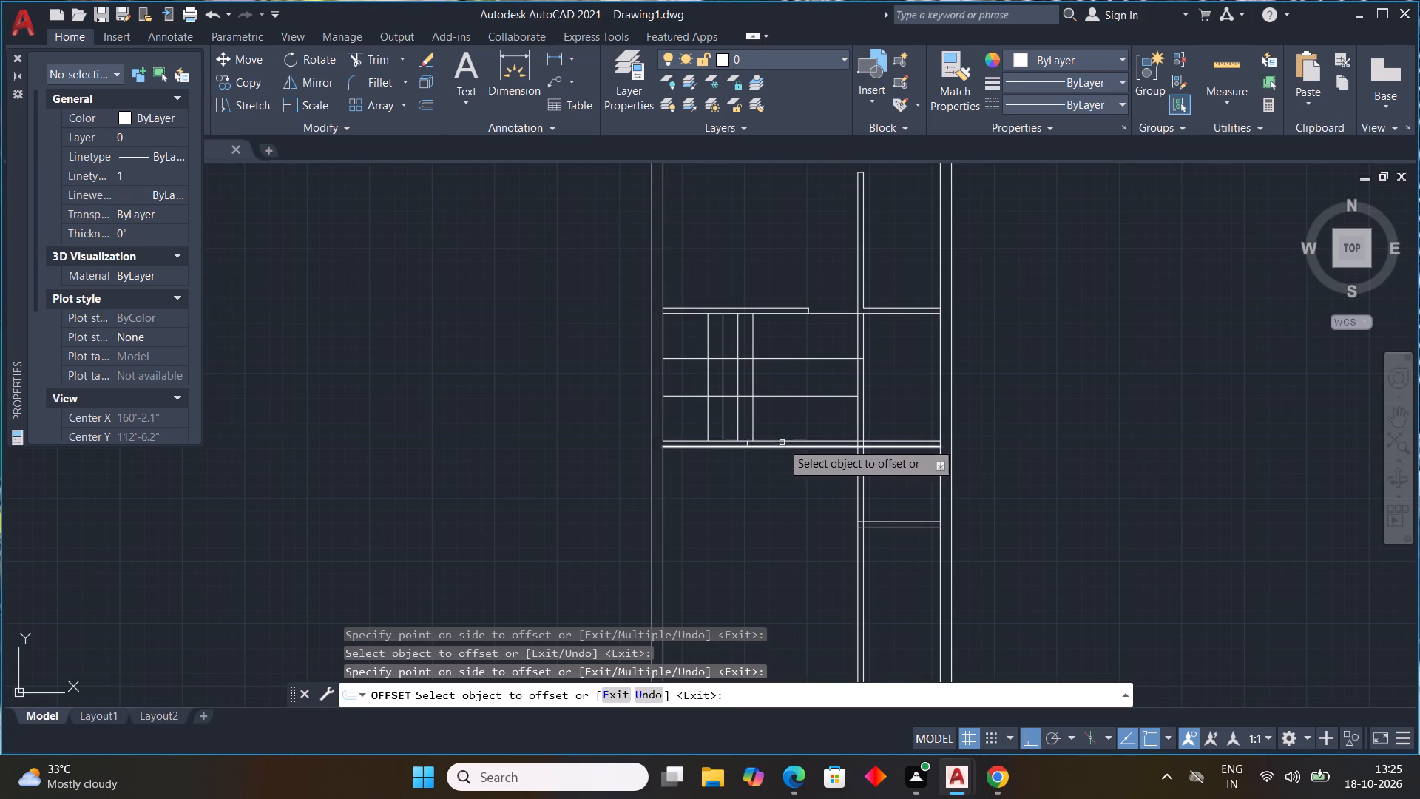
{"action": "scroll", "coordinate": [771, 431], "scroll_direction": "up", "scroll_amount": 3}
{"action": "scroll", "coordinate": [771, 430], "scroll_direction": "down", "scroll_amount": 2}
{"action": "middle_click_drag", "start_coordinate": [771, 430], "coordinate": [787, 490]}
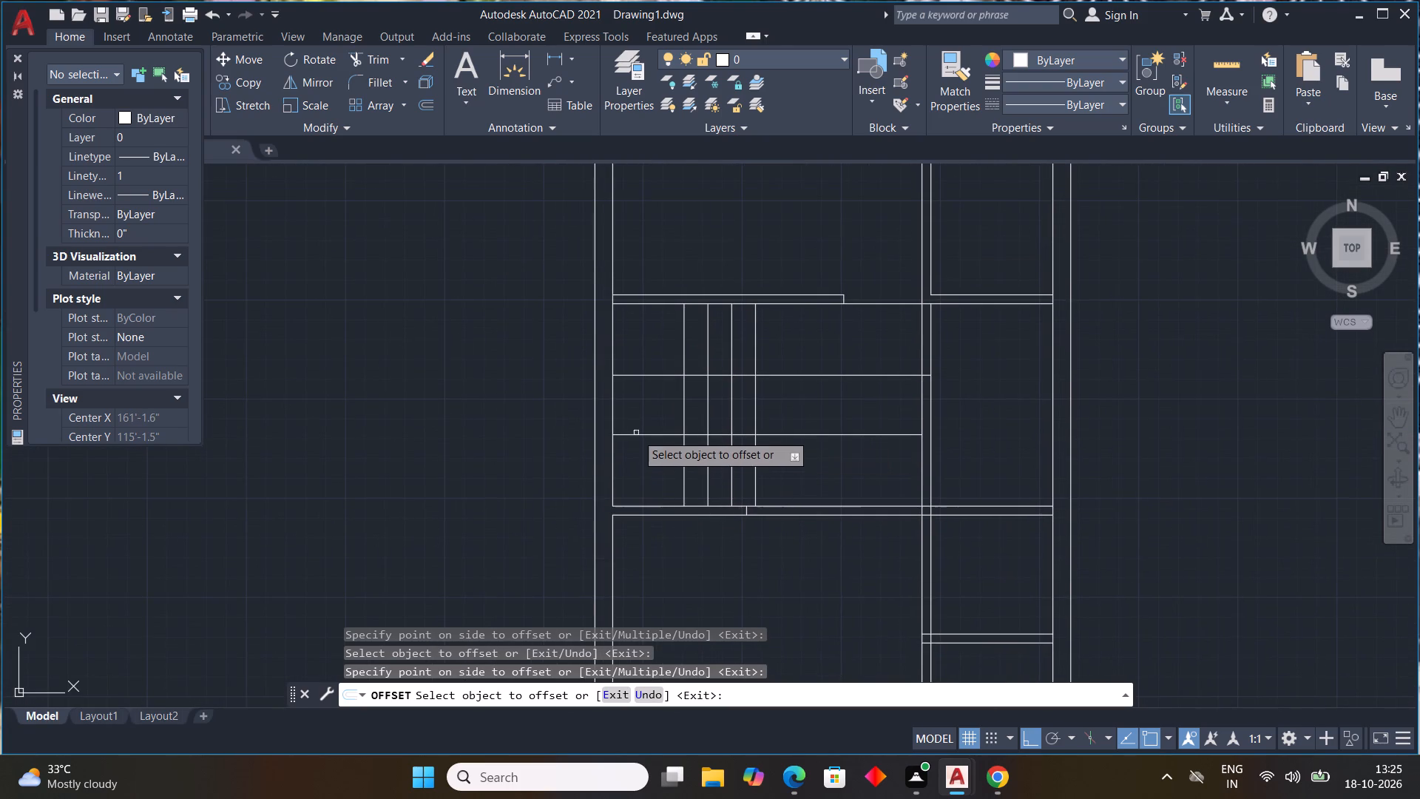
{"action": "left_click_drag", "start_coordinate": [650, 433], "coordinate": [654, 418]}
{"action": "left_click", "coordinate": [657, 413]}
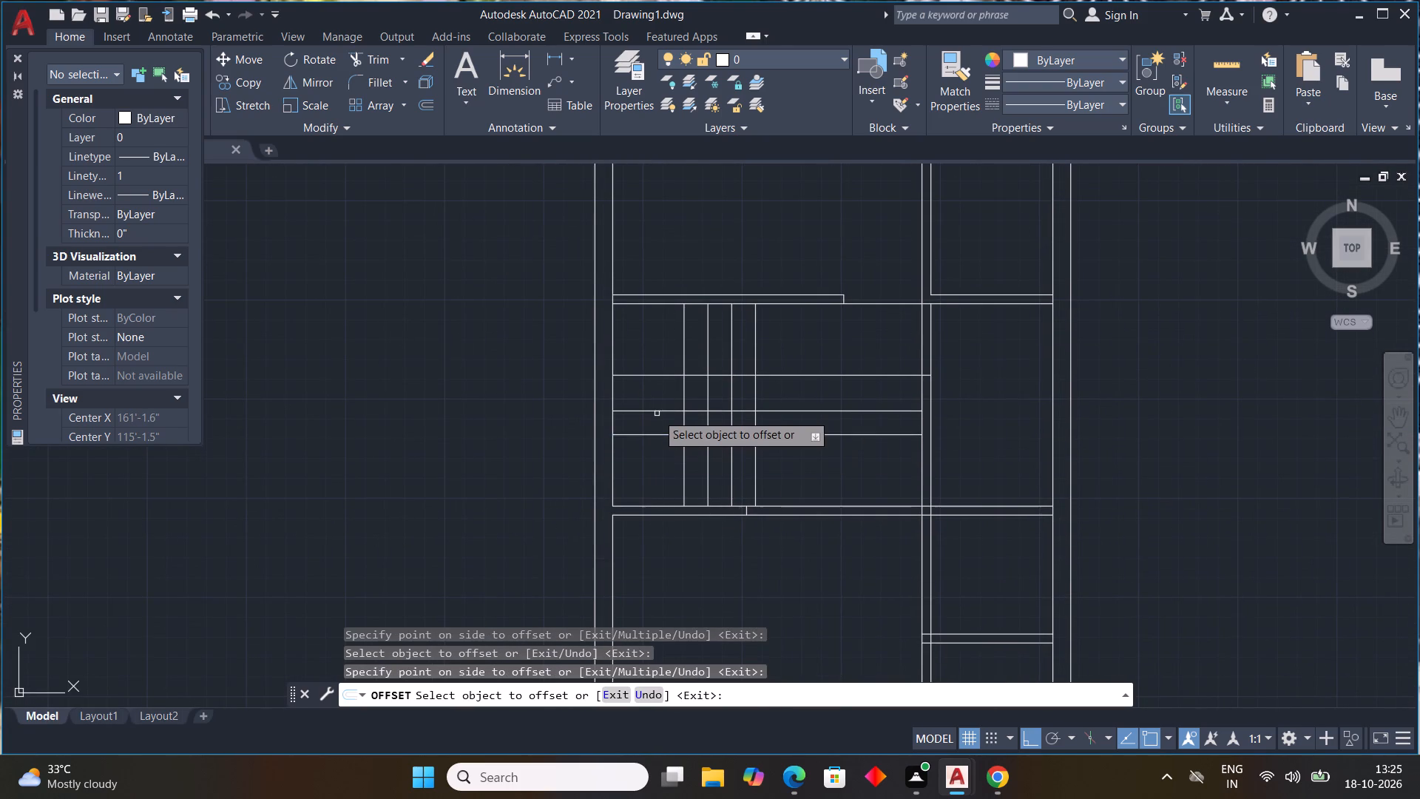
{"action": "left_click", "coordinate": [657, 413]}
{"action": "left_click_drag", "start_coordinate": [658, 408], "coordinate": [660, 402]}
{"action": "left_click", "coordinate": [663, 394]}
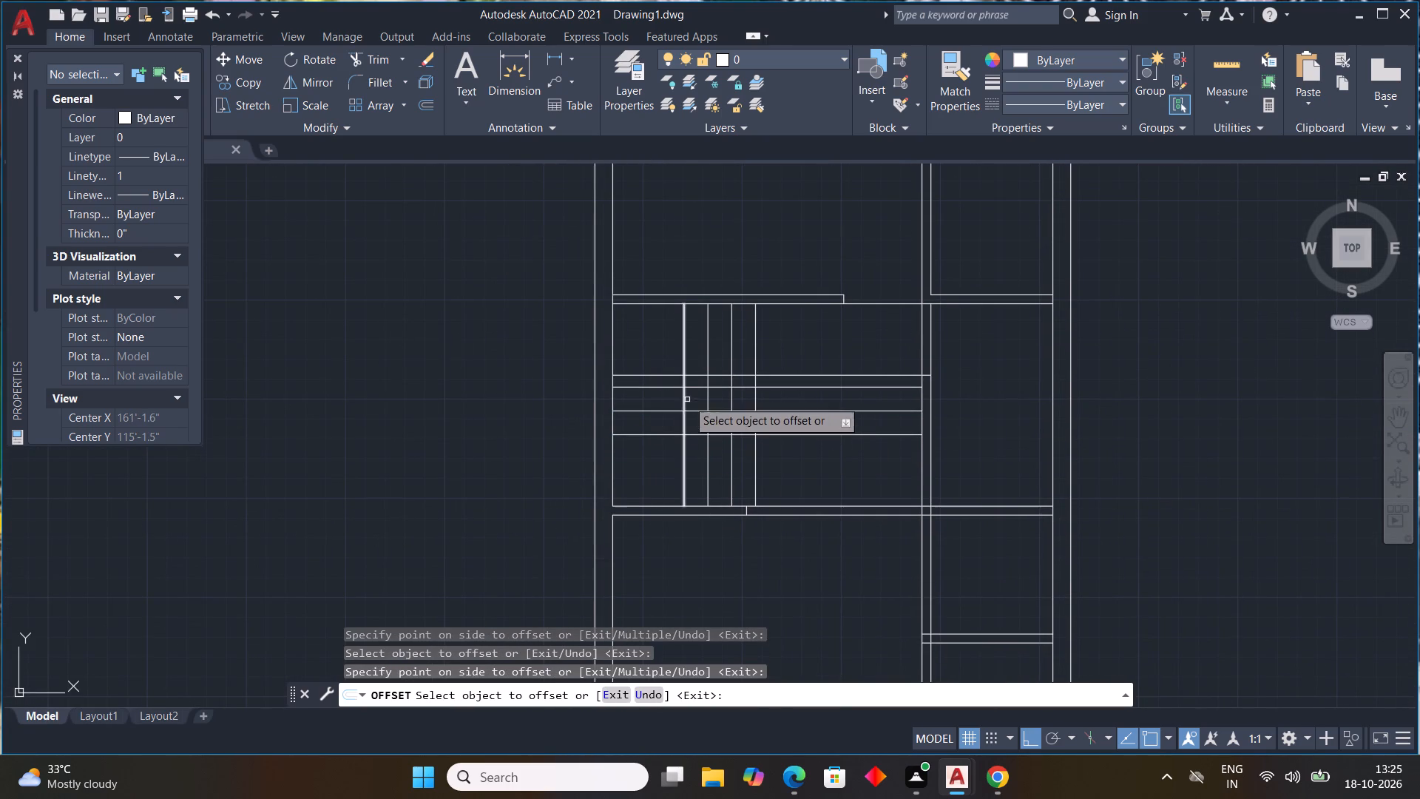
{"action": "scroll", "coordinate": [688, 399], "scroll_direction": "up", "scroll_amount": 3}
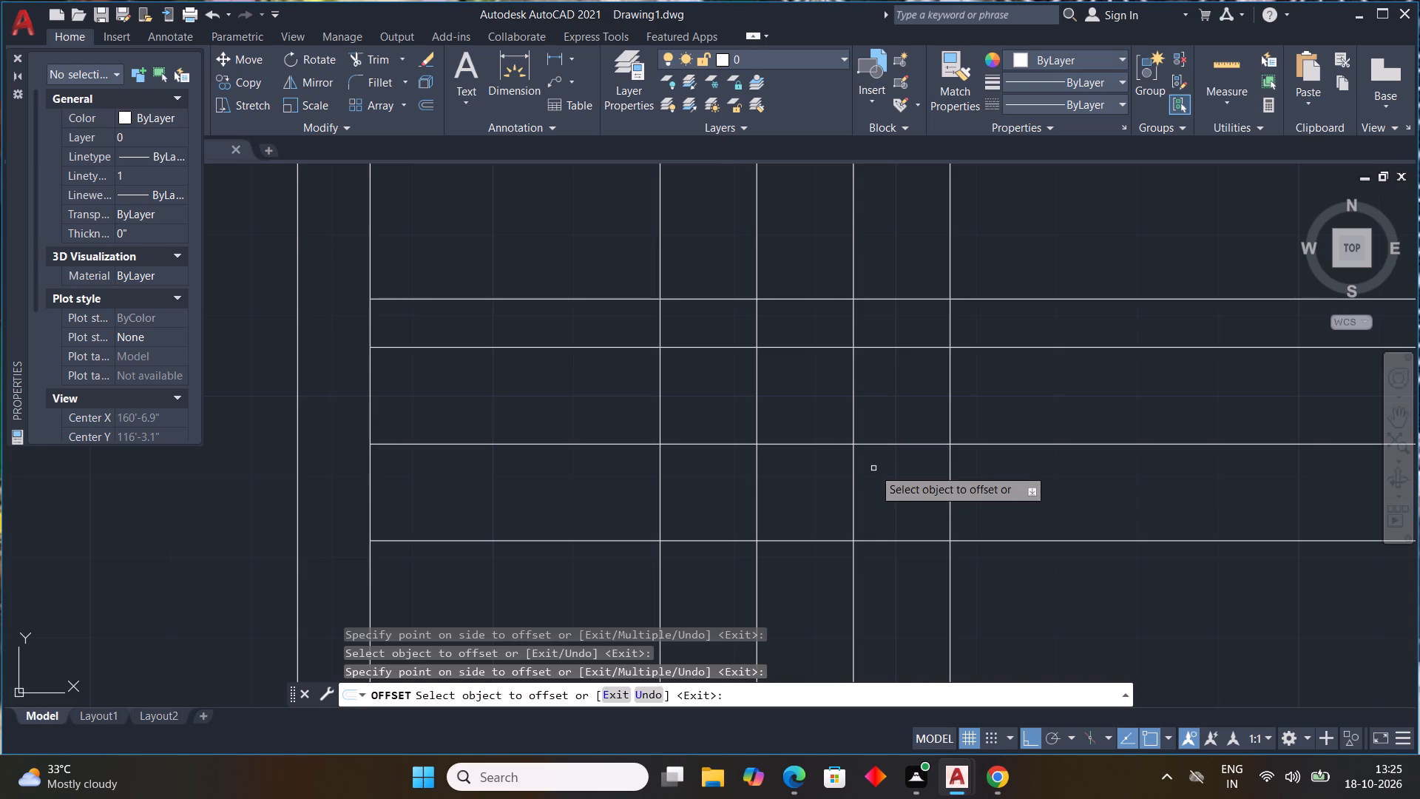
{"action": "key", "text": "Escape"}
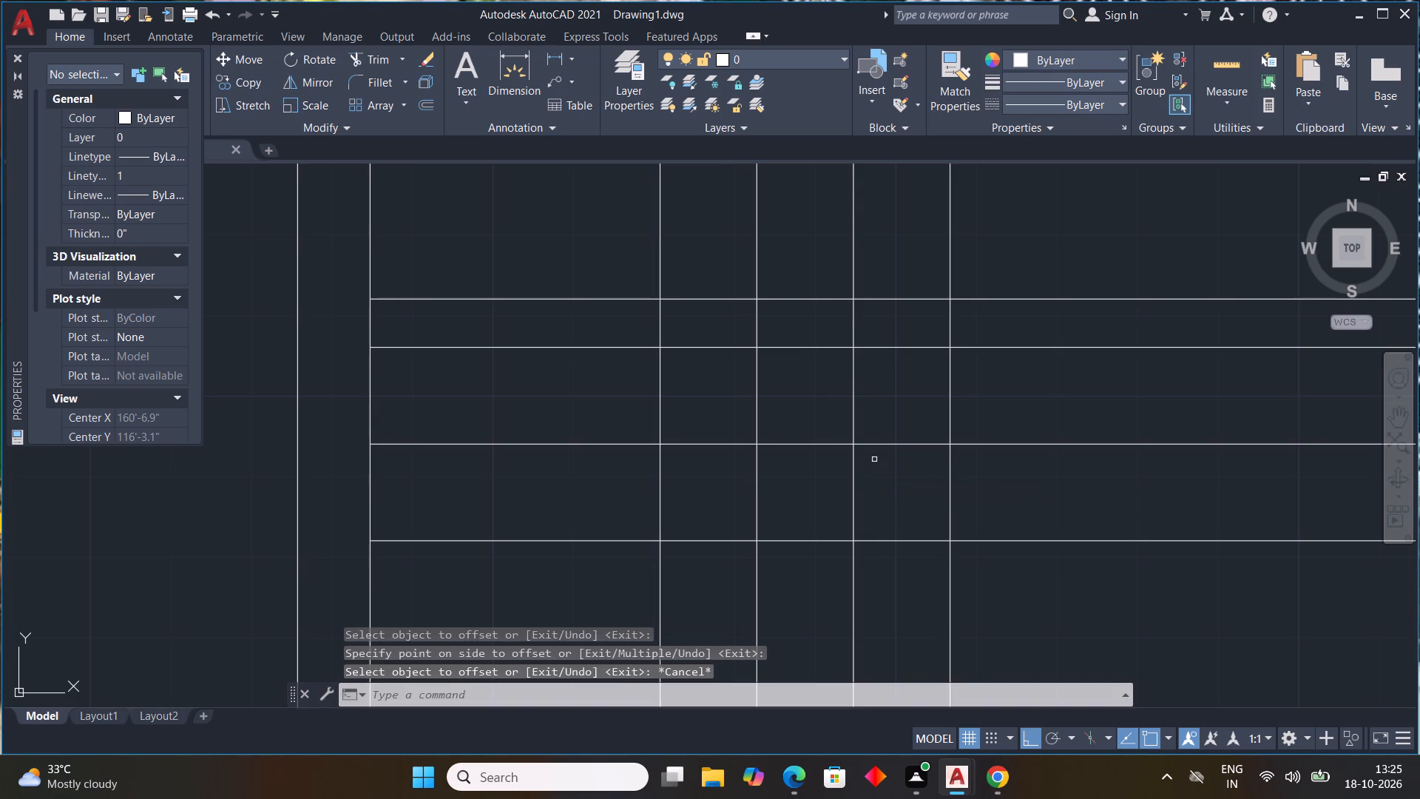
Check the spacing between the first two vertical lines below the first horizontal partition with a trial dimension.
{"action": "scroll", "coordinate": [961, 476], "scroll_direction": "down", "scroll_amount": 3}
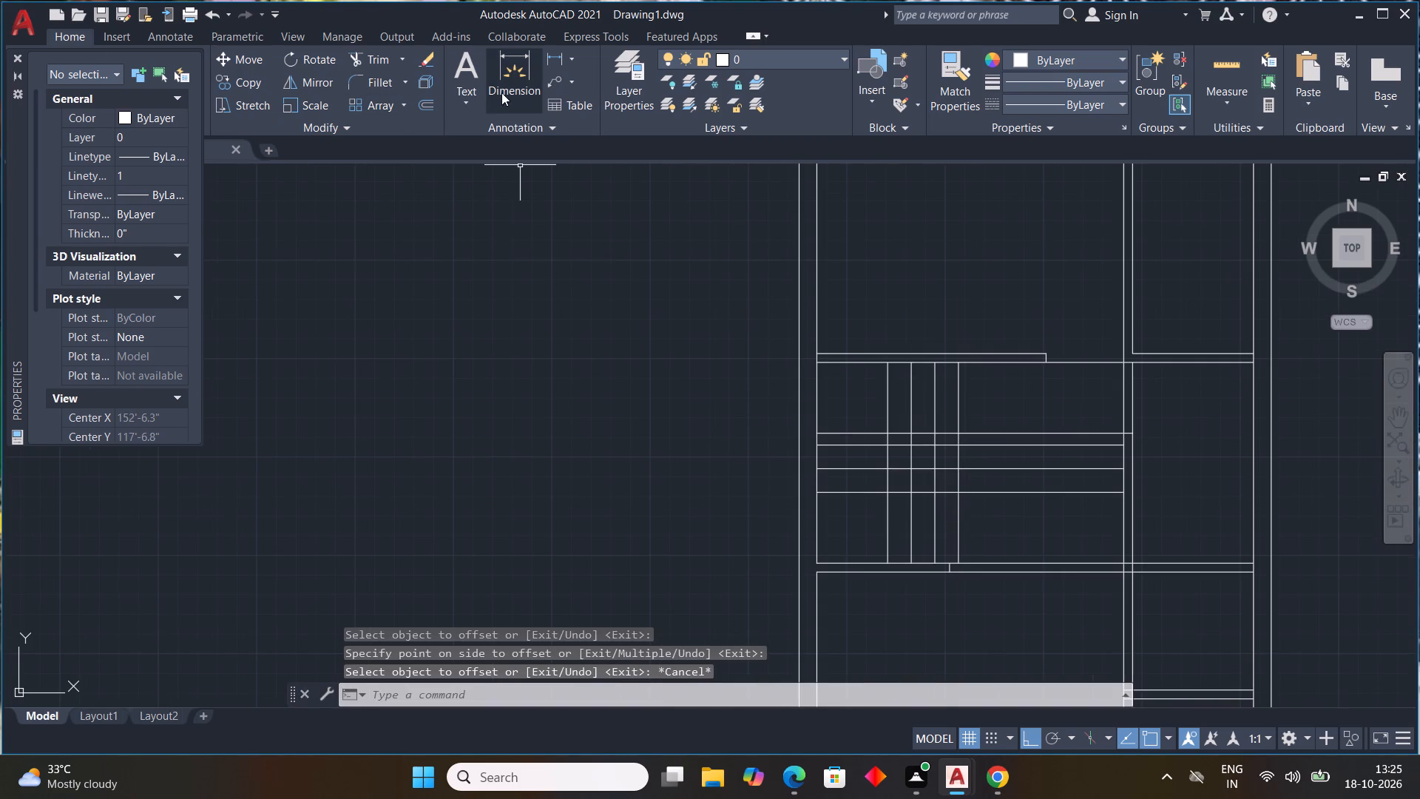
{"action": "left_click", "coordinate": [504, 92]}
{"action": "scroll", "coordinate": [837, 325], "scroll_direction": "up", "scroll_amount": 3}
{"action": "middle_click_drag", "start_coordinate": [840, 329], "coordinate": [260, 188]}
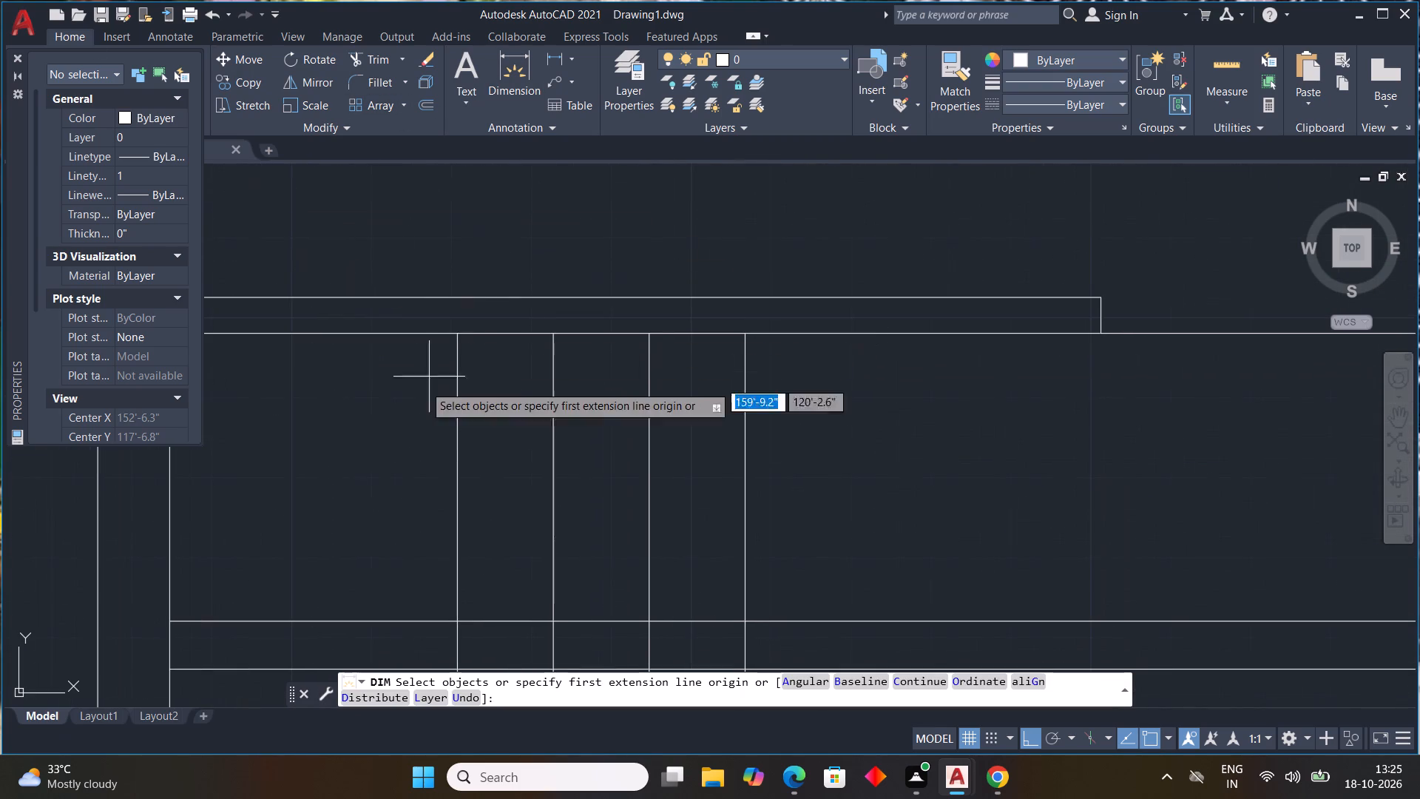
{"action": "left_click", "coordinate": [454, 331]}
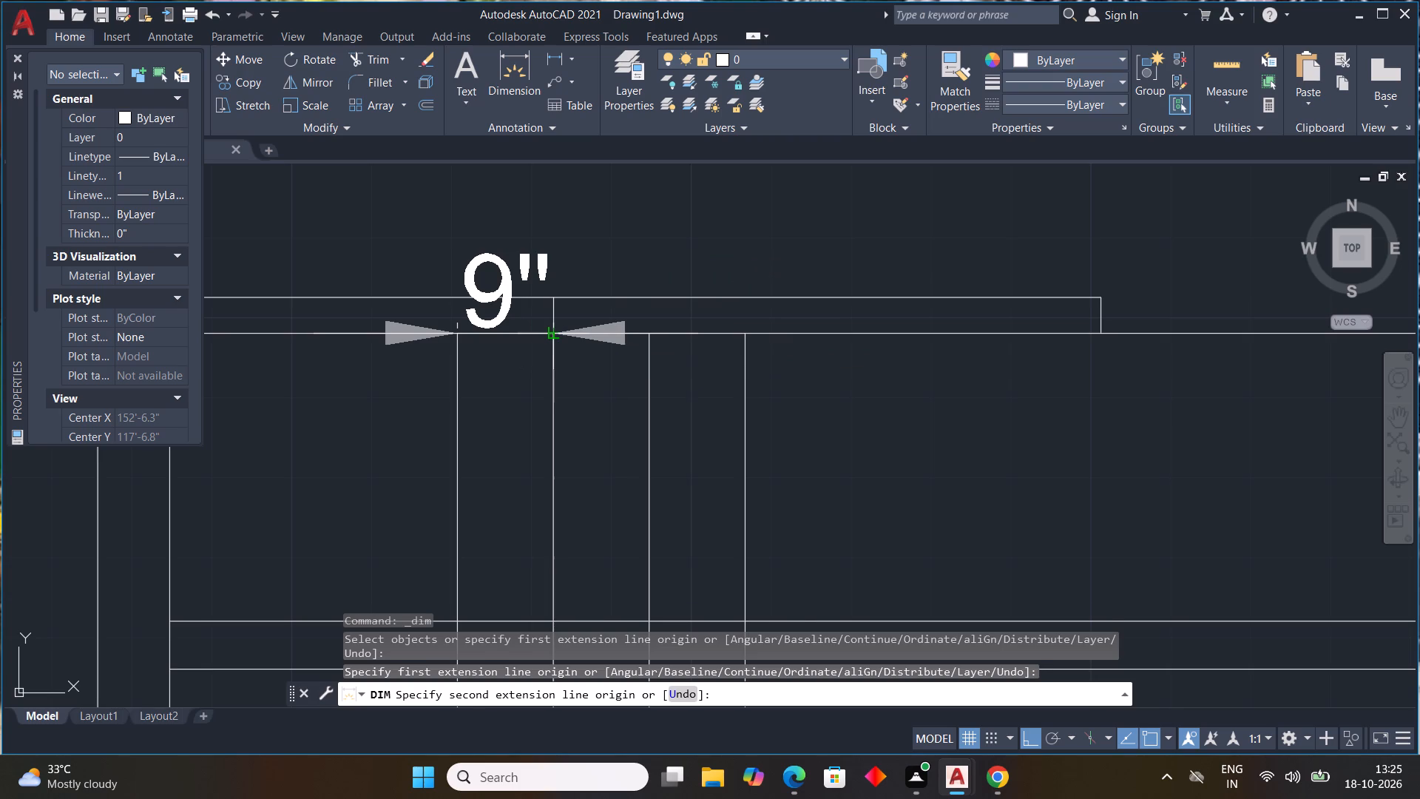
{"action": "key", "text": "Escape"}
{"action": "scroll", "coordinate": [1186, 628], "scroll_direction": "down", "scroll_amount": 2}
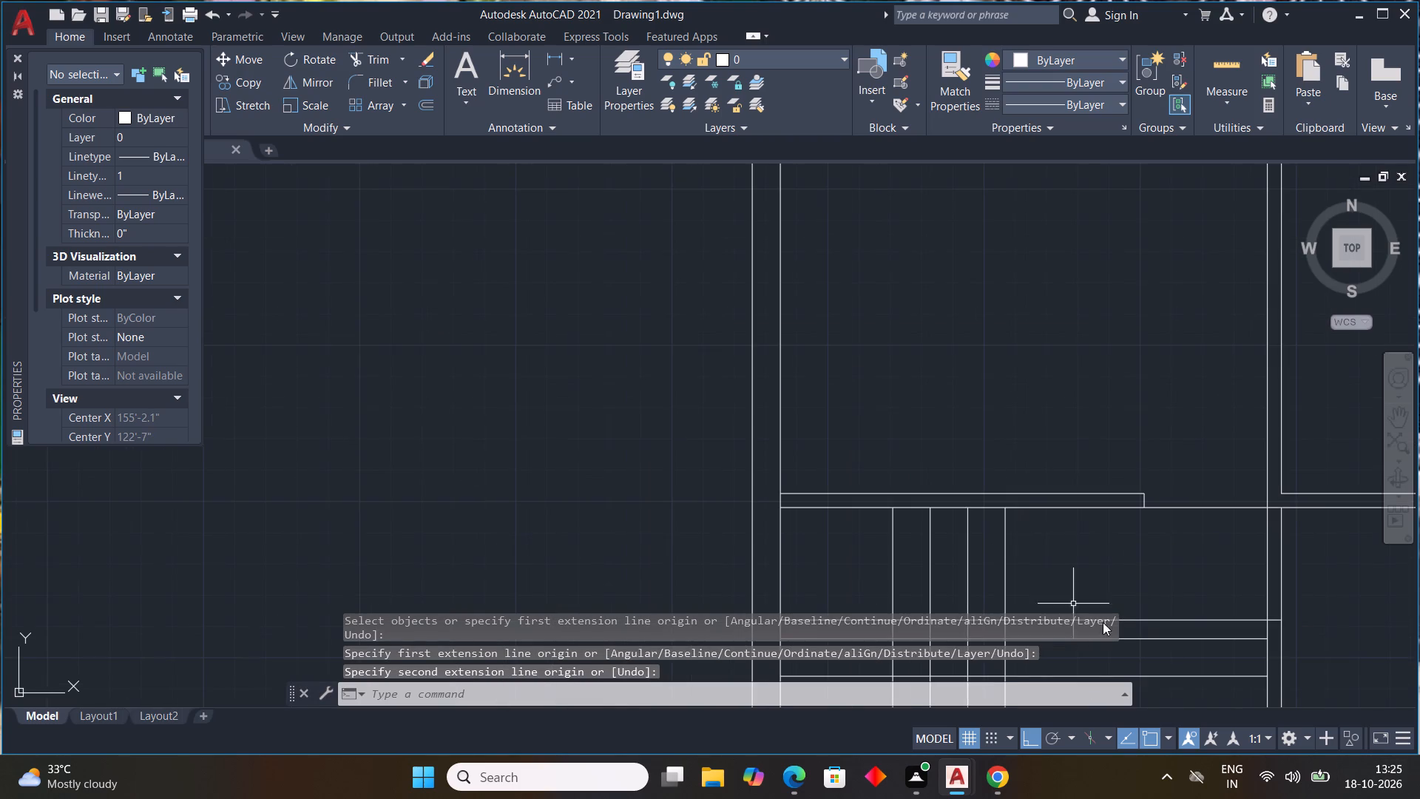
{"action": "middle_click_drag", "start_coordinate": [1089, 580], "coordinate": [958, 346]}
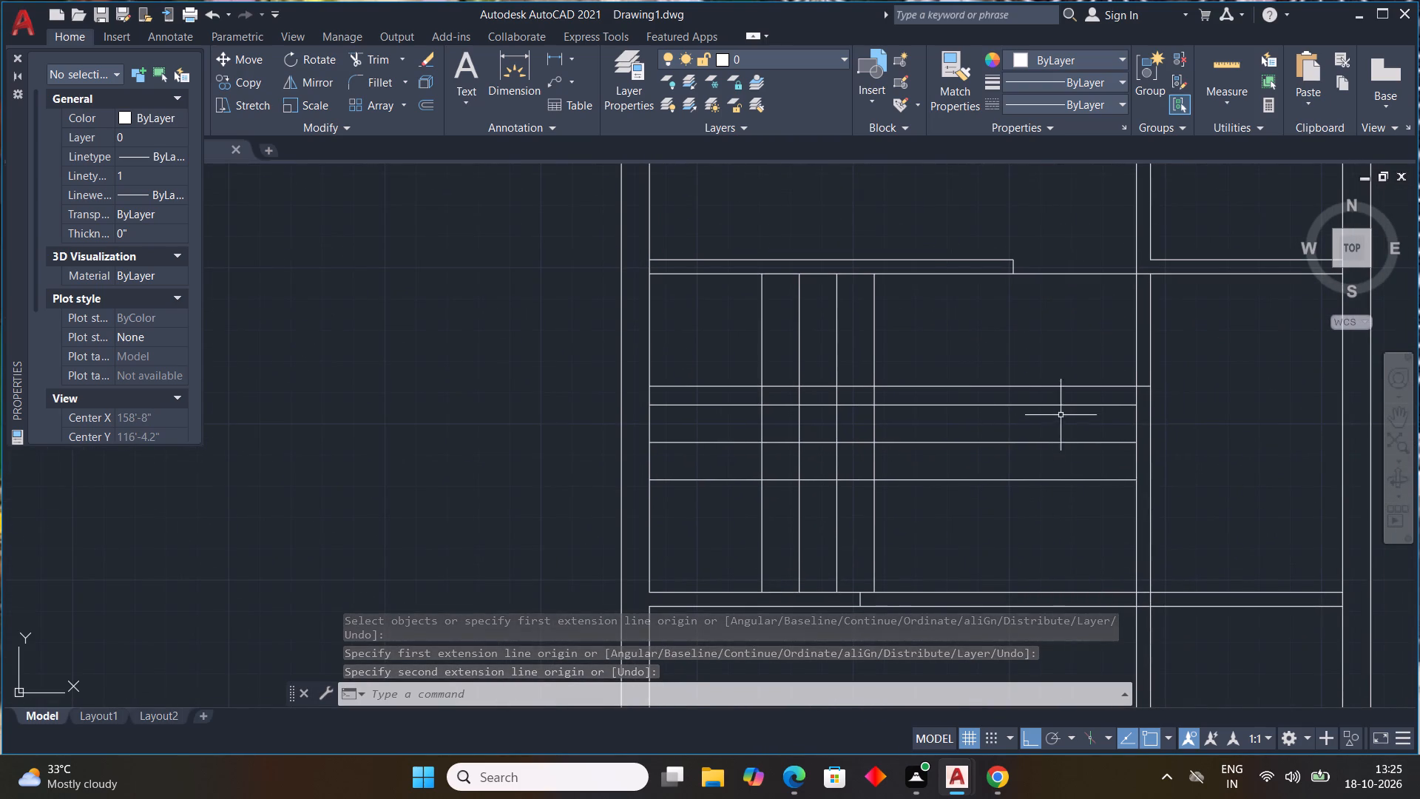
{"action": "key", "text": "Escape"}
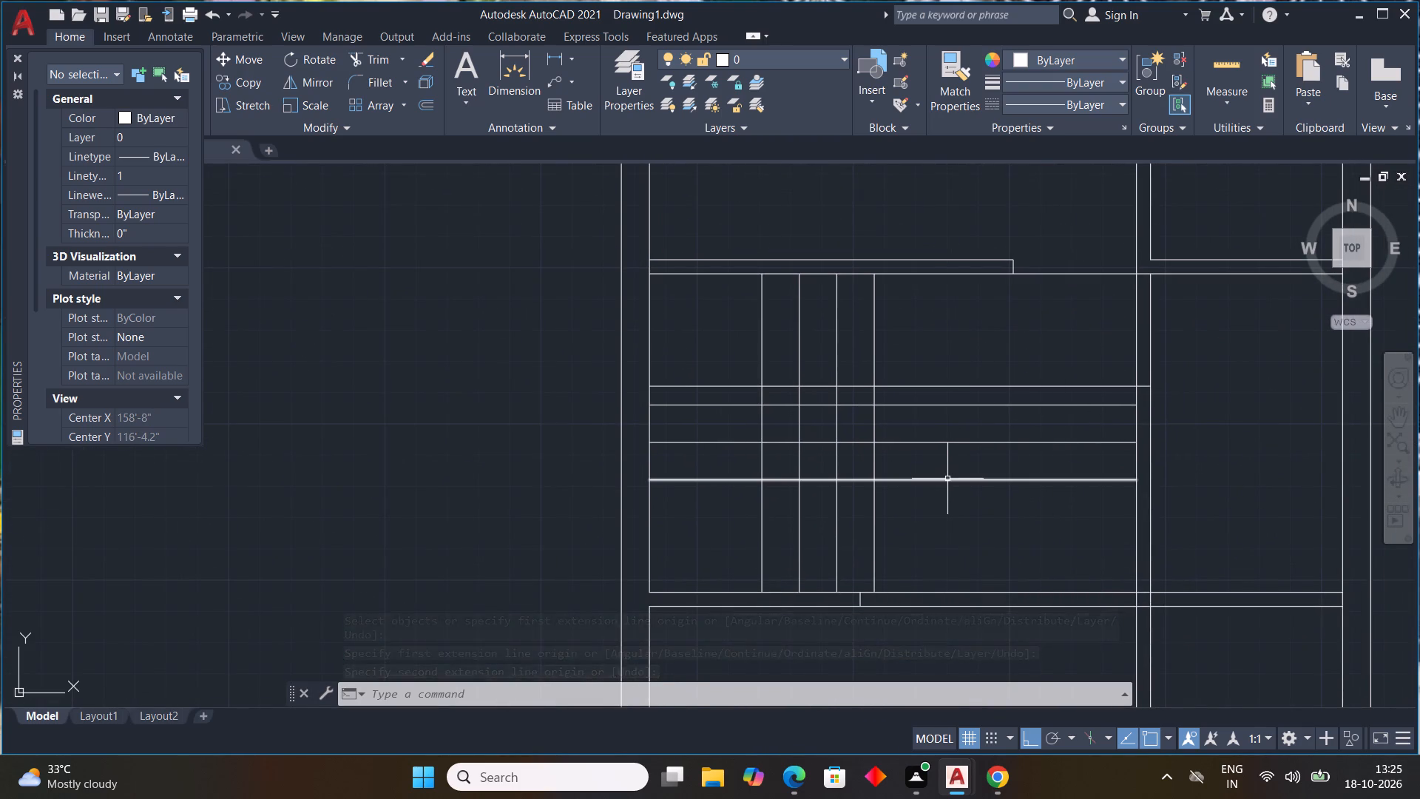
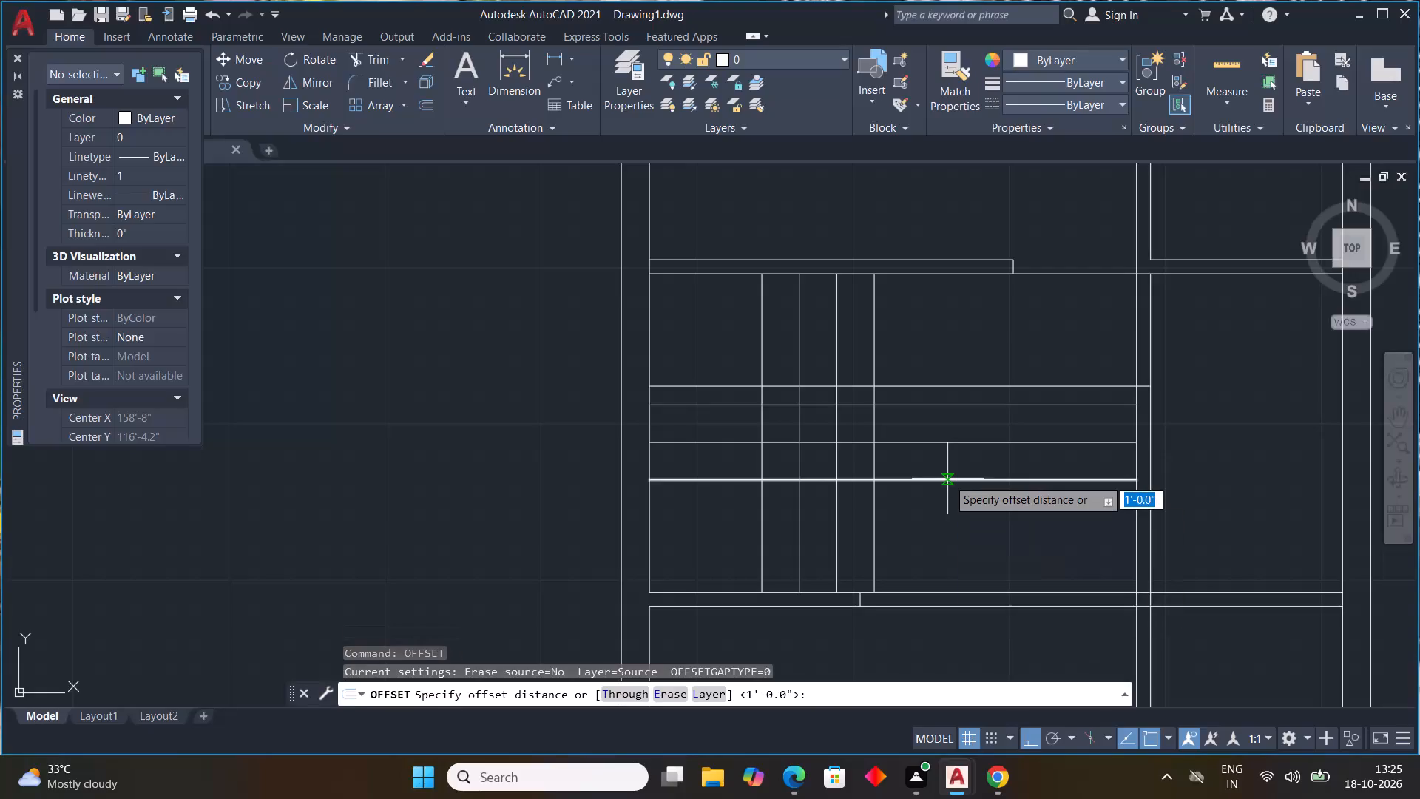
Offset the last vertical line of the middle room to the right three times in succession at 1' spacing, and end the Offset command.
{"action": "type", "text": "1'"}
{"action": "key", "text": "Return"}
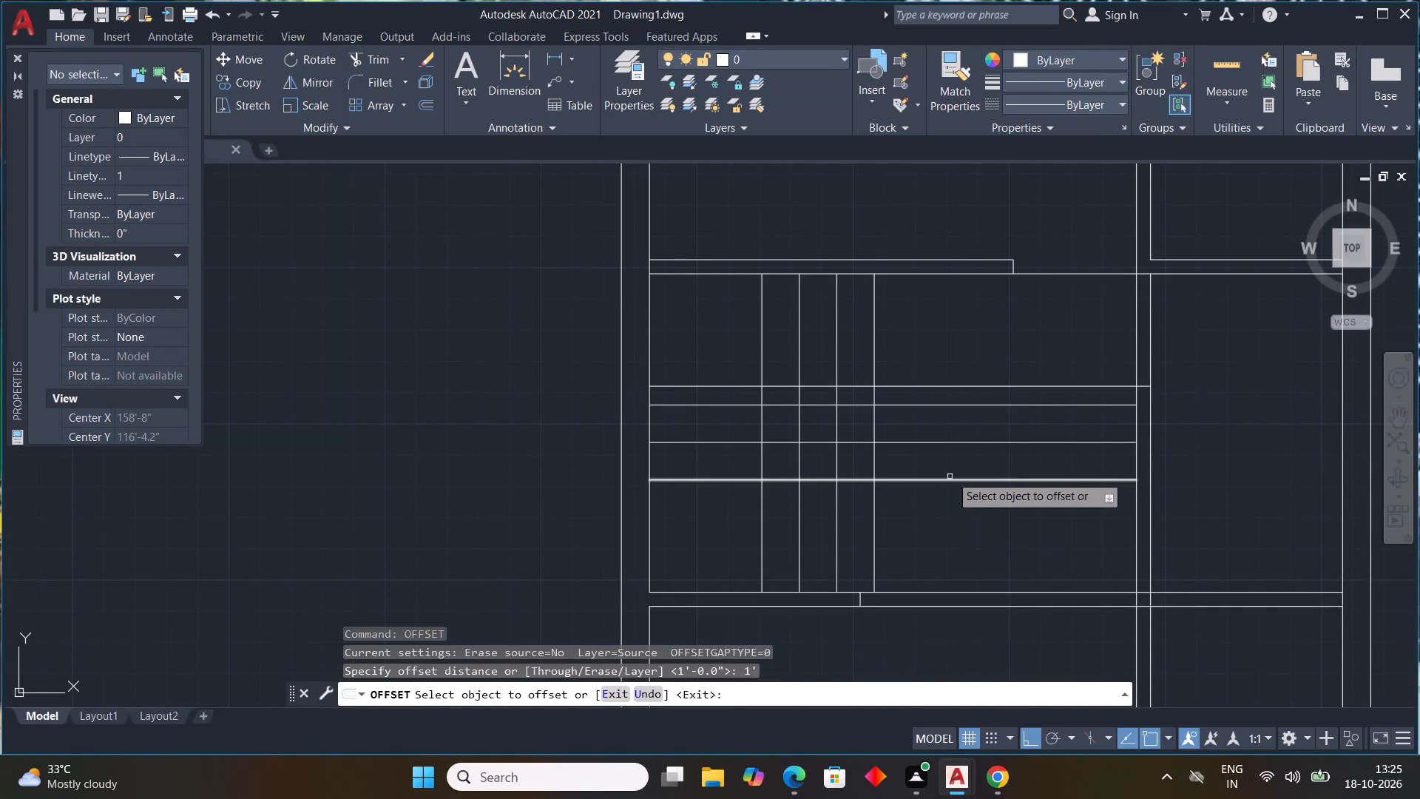
{"action": "left_click", "coordinate": [873, 525]}
{"action": "left_click", "coordinate": [913, 526]}
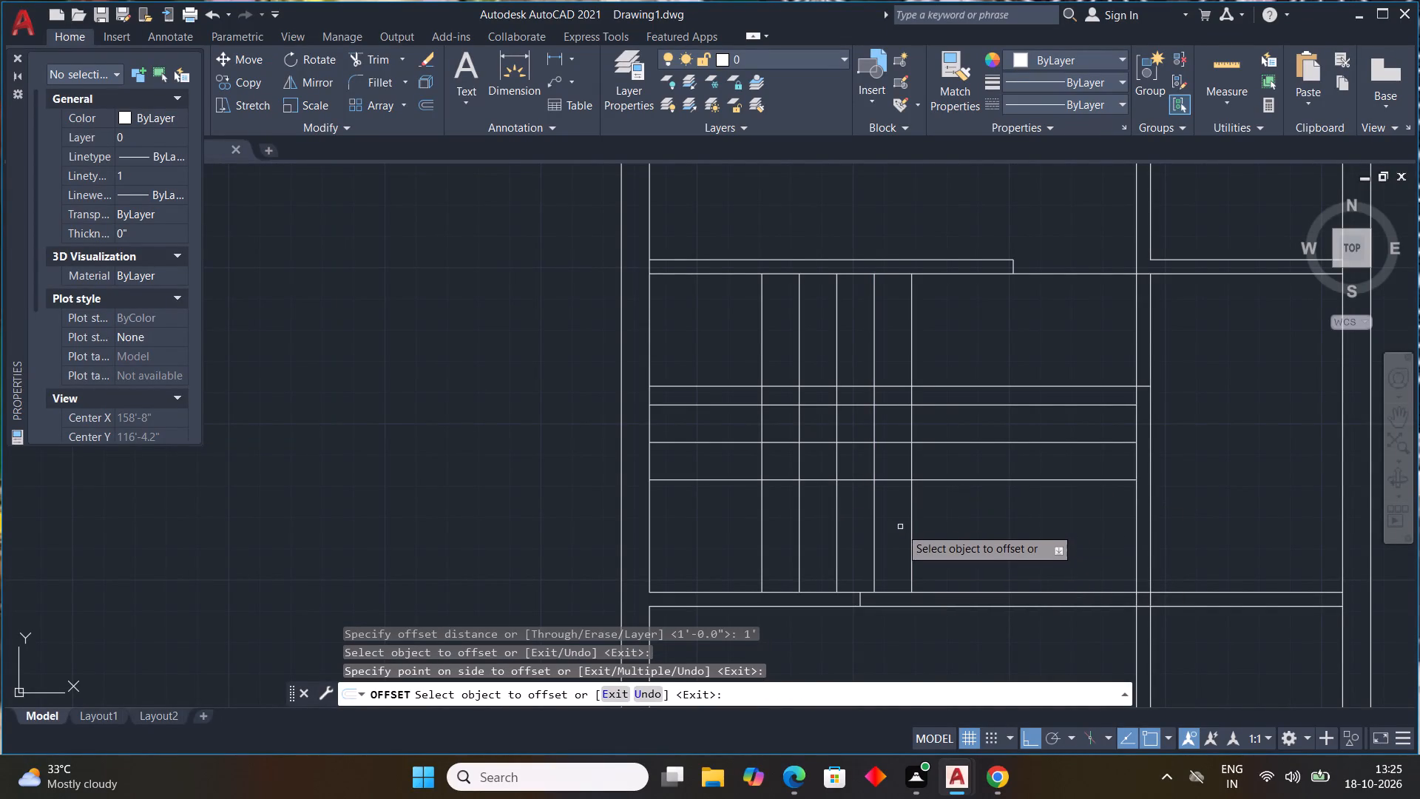
{"action": "left_click_drag", "start_coordinate": [913, 530], "coordinate": [930, 533]}
{"action": "left_click", "coordinate": [944, 534]}
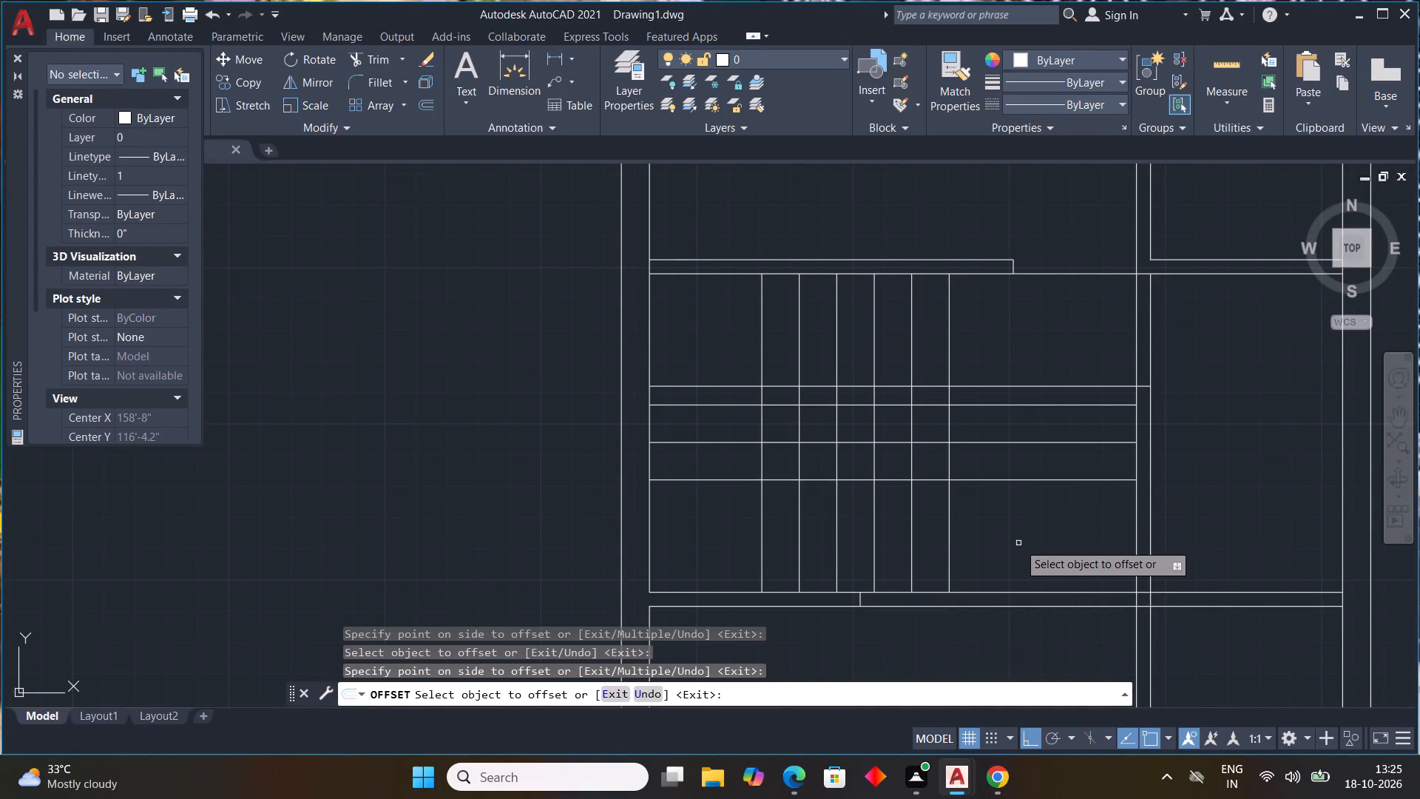
{"action": "left_click", "coordinate": [953, 524]}
{"action": "left_click", "coordinate": [950, 519]}
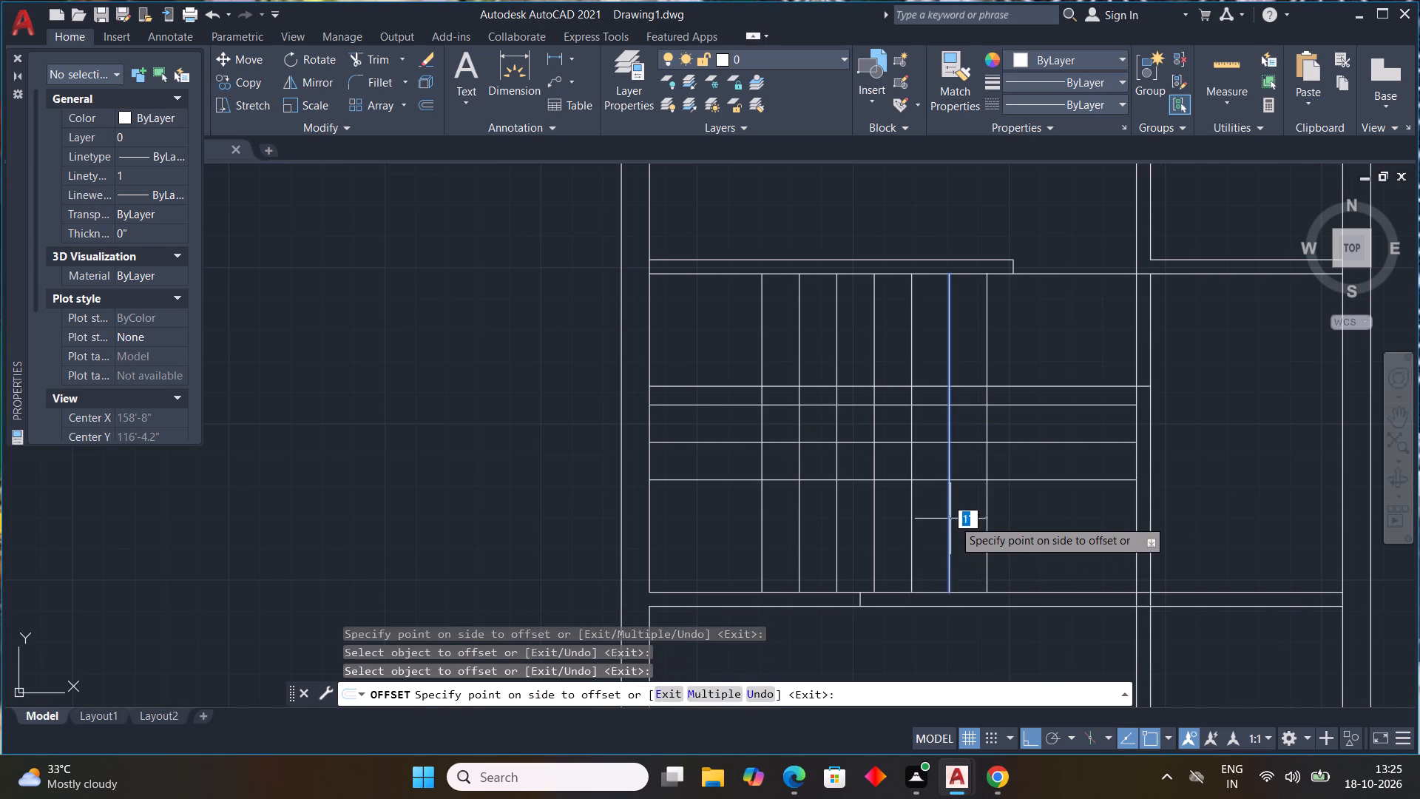
{"action": "left_click", "coordinate": [987, 521]}
{"action": "key", "text": "Escape"}
{"action": "key", "text": "Escape"}
{"action": "key", "text": "Escape"}
{"action": "key", "text": "Escape"}
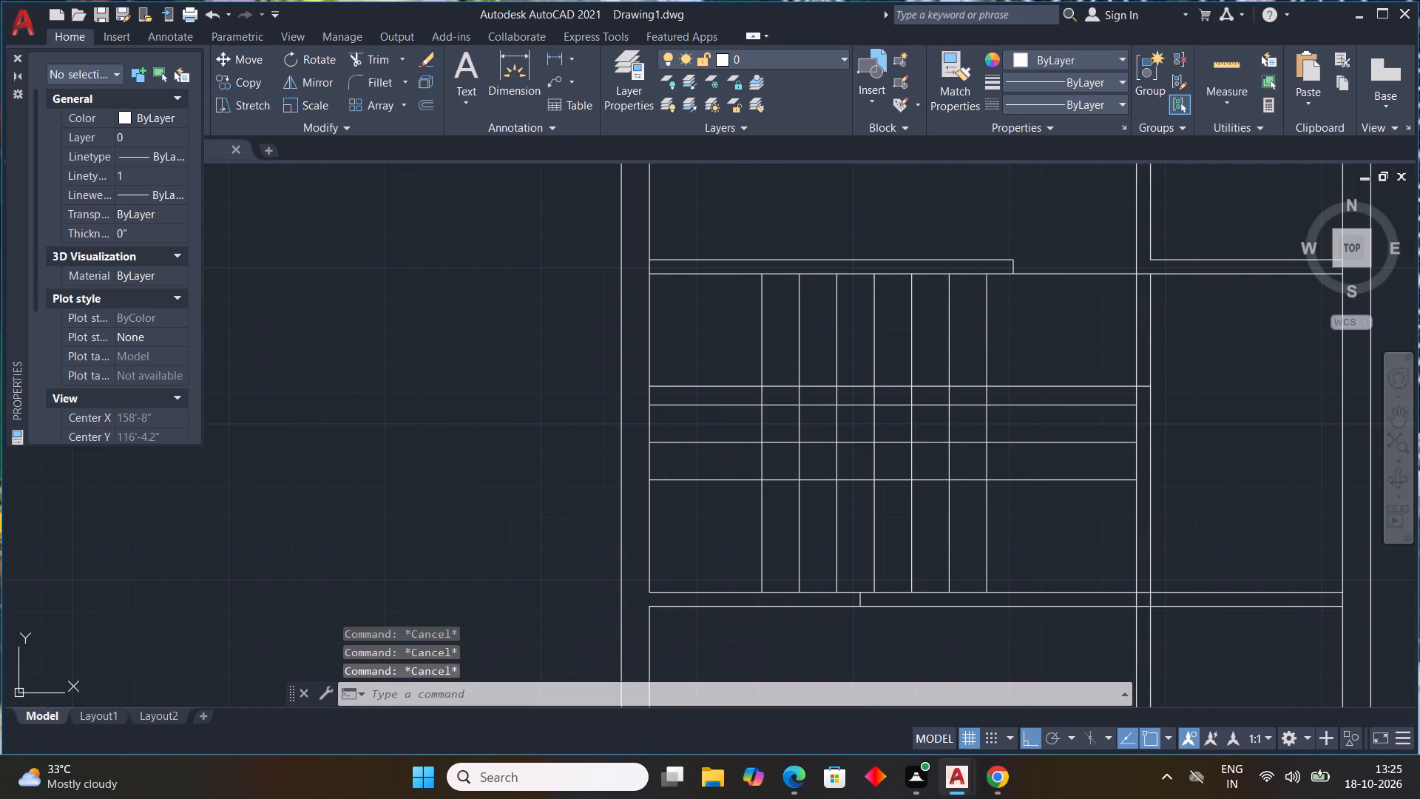
{"action": "key", "text": "Escape"}
Trim the horizontal and vertical line pieces in the gap between the upper and lower stair flights, beyond the first vertical line.
{"action": "type", "text": "TR"}
{"action": "key", "text": "space"}
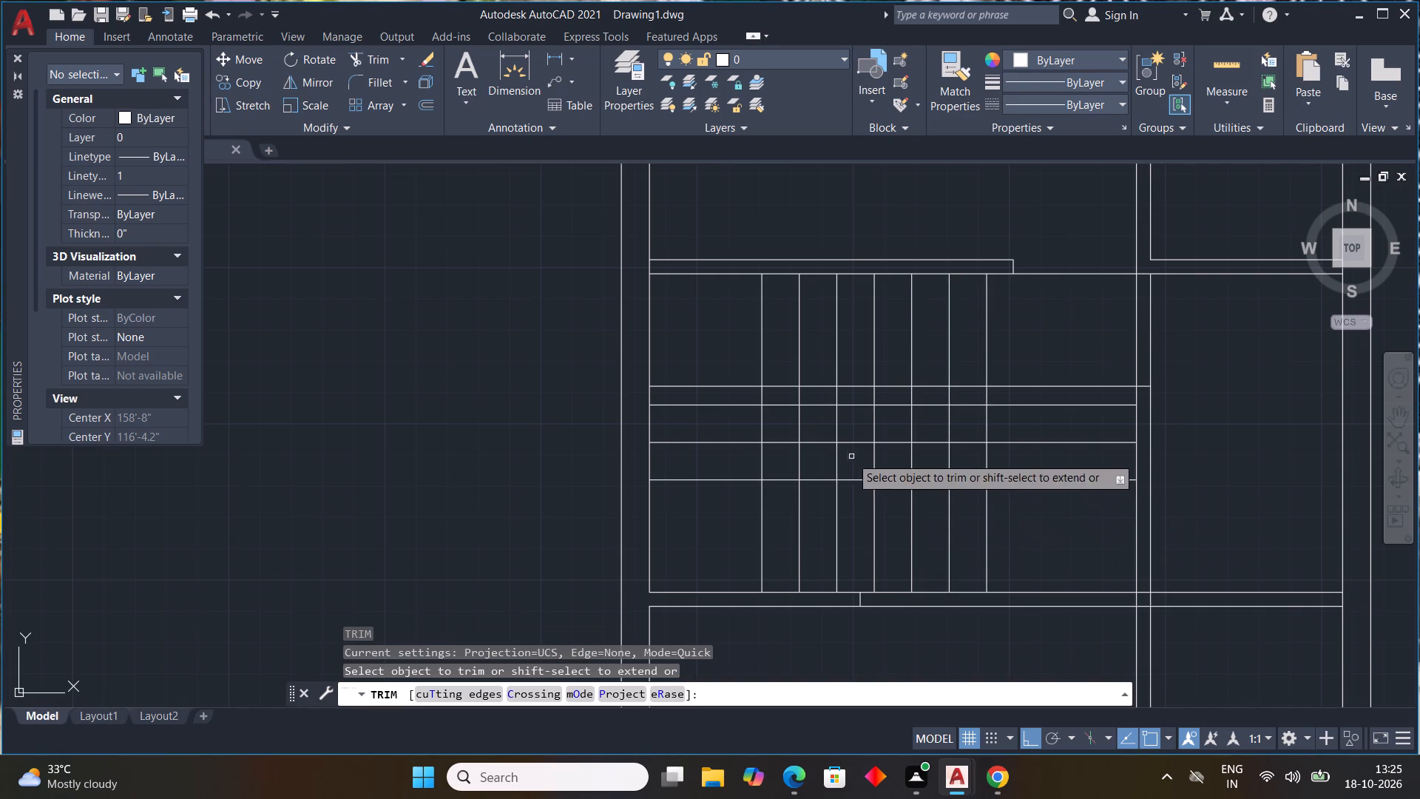
{"action": "left_click_drag", "start_coordinate": [791, 399], "coordinate": [796, 442]}
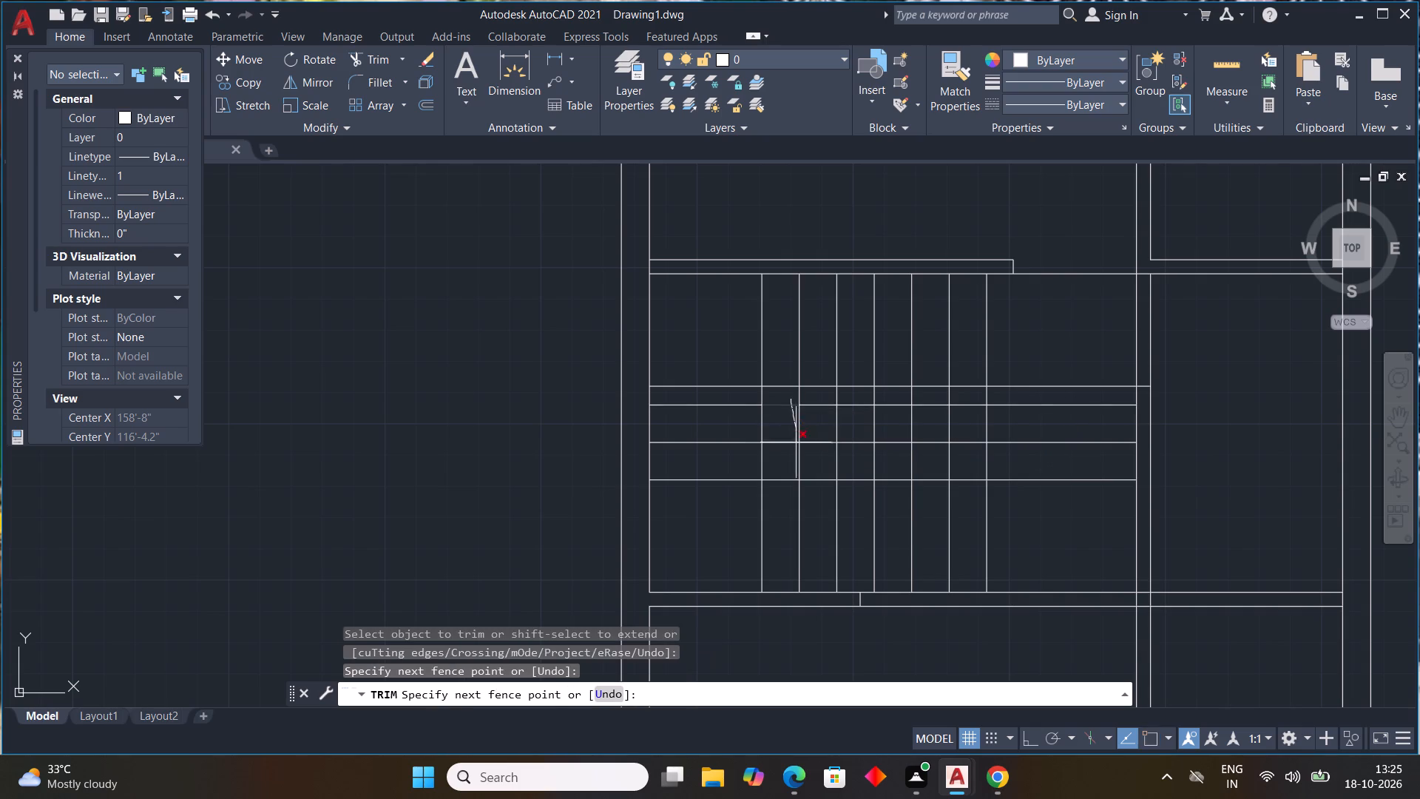
{"action": "left_click_drag", "start_coordinate": [796, 442], "coordinate": [796, 449]}
{"action": "left_click_drag", "start_coordinate": [795, 409], "coordinate": [873, 410]}
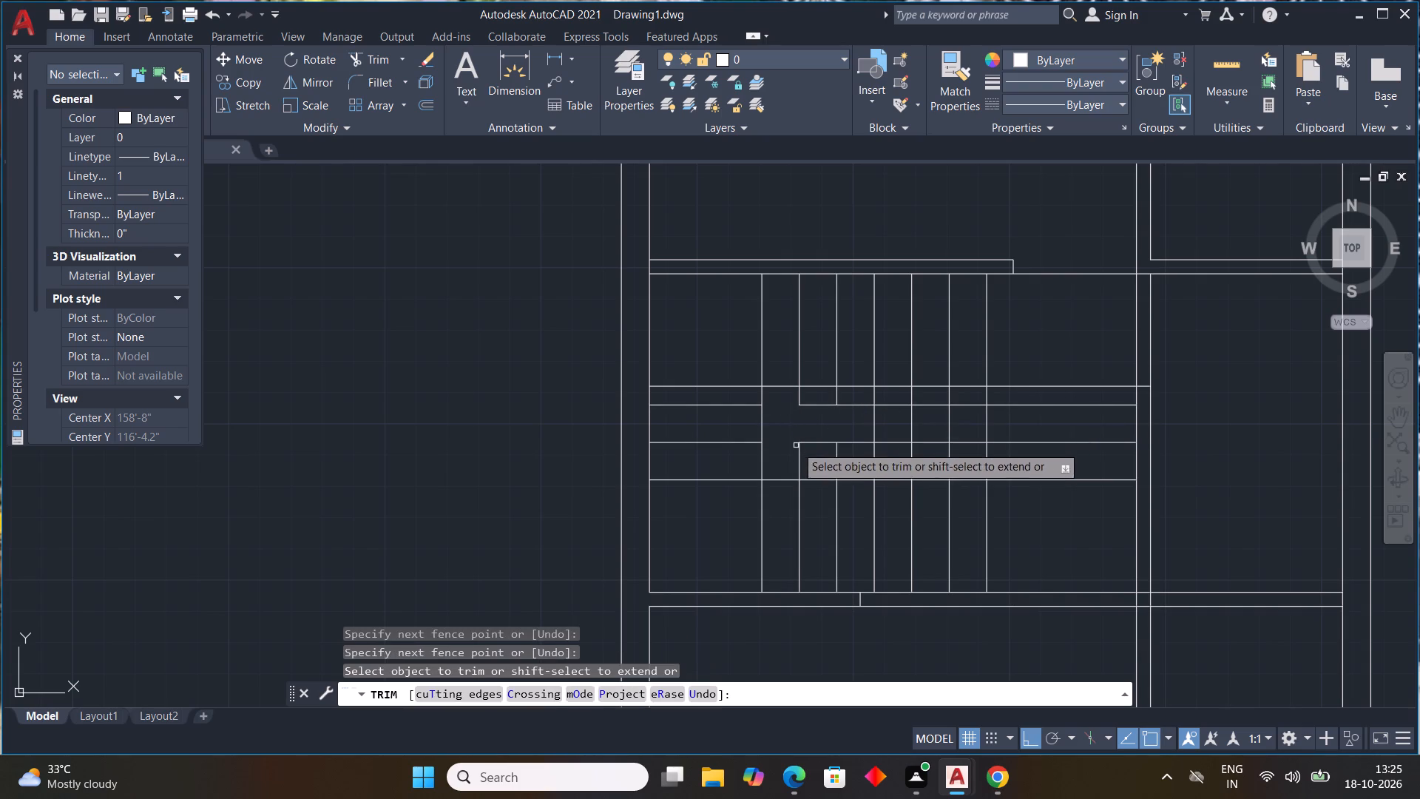
{"action": "left_click_drag", "start_coordinate": [787, 454], "coordinate": [996, 461]}
{"action": "left_click_drag", "start_coordinate": [1022, 436], "coordinate": [993, 465]}
{"action": "left_click_drag", "start_coordinate": [839, 425], "coordinate": [851, 451]}
{"action": "left_click_drag", "start_coordinate": [893, 433], "coordinate": [894, 461]}
{"action": "left_click_drag", "start_coordinate": [948, 429], "coordinate": [913, 464]}
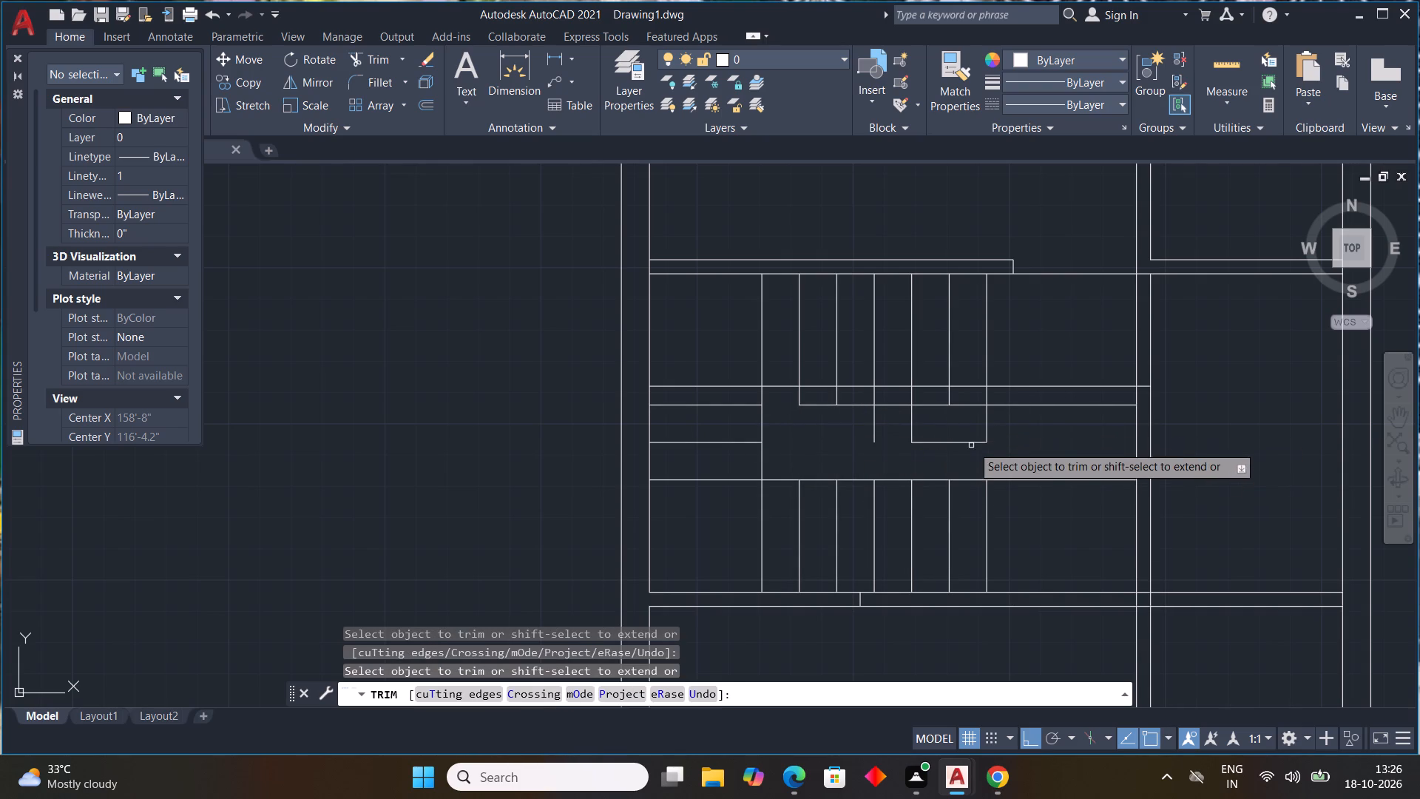
{"action": "left_click_drag", "start_coordinate": [983, 443], "coordinate": [931, 442]}
{"action": "left_click_drag", "start_coordinate": [1008, 428], "coordinate": [834, 436]}
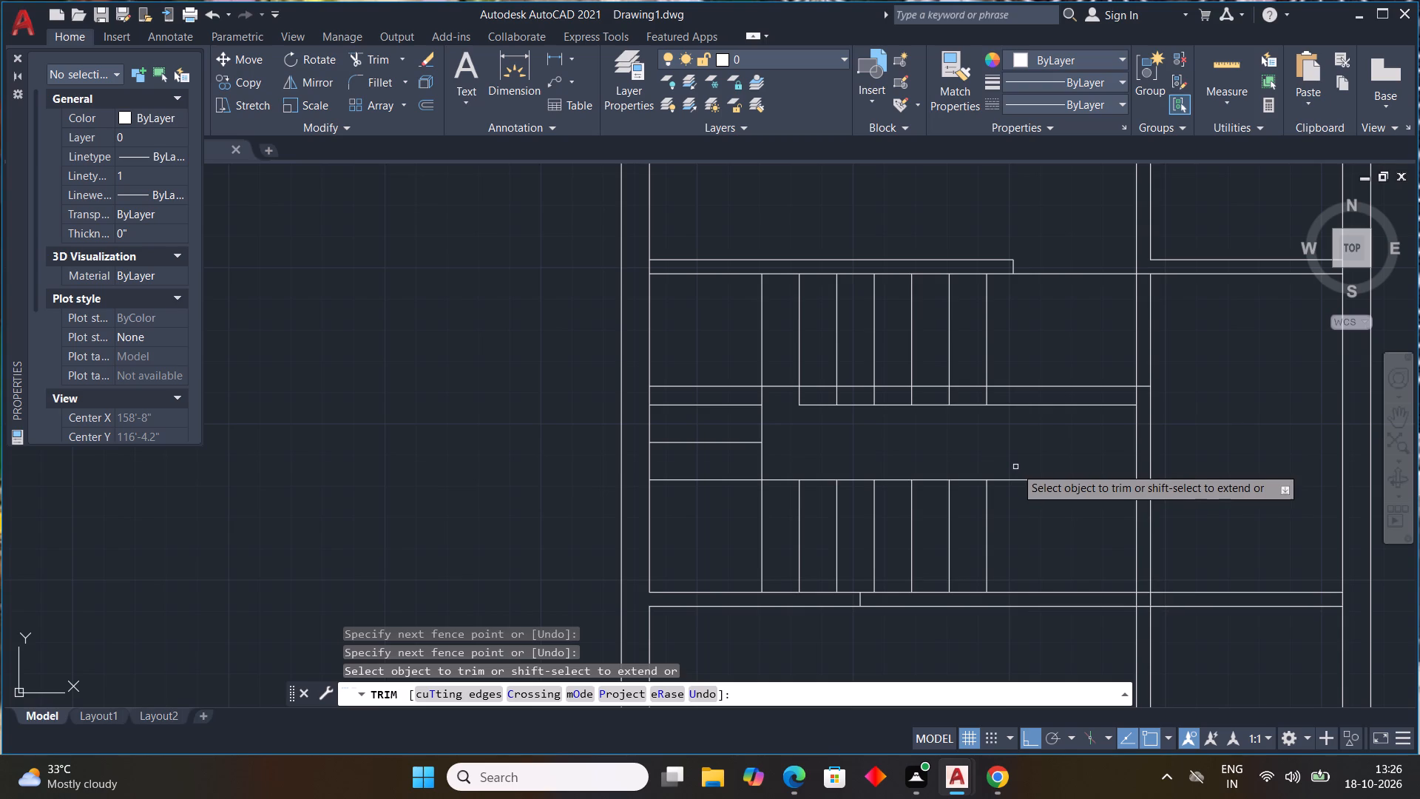
Trim away the lower flight's last two vertical lines and the horizontal line pieces extending past both flights to and within the partition.
{"action": "left_click_drag", "start_coordinate": [1016, 537], "coordinate": [1002, 533]}
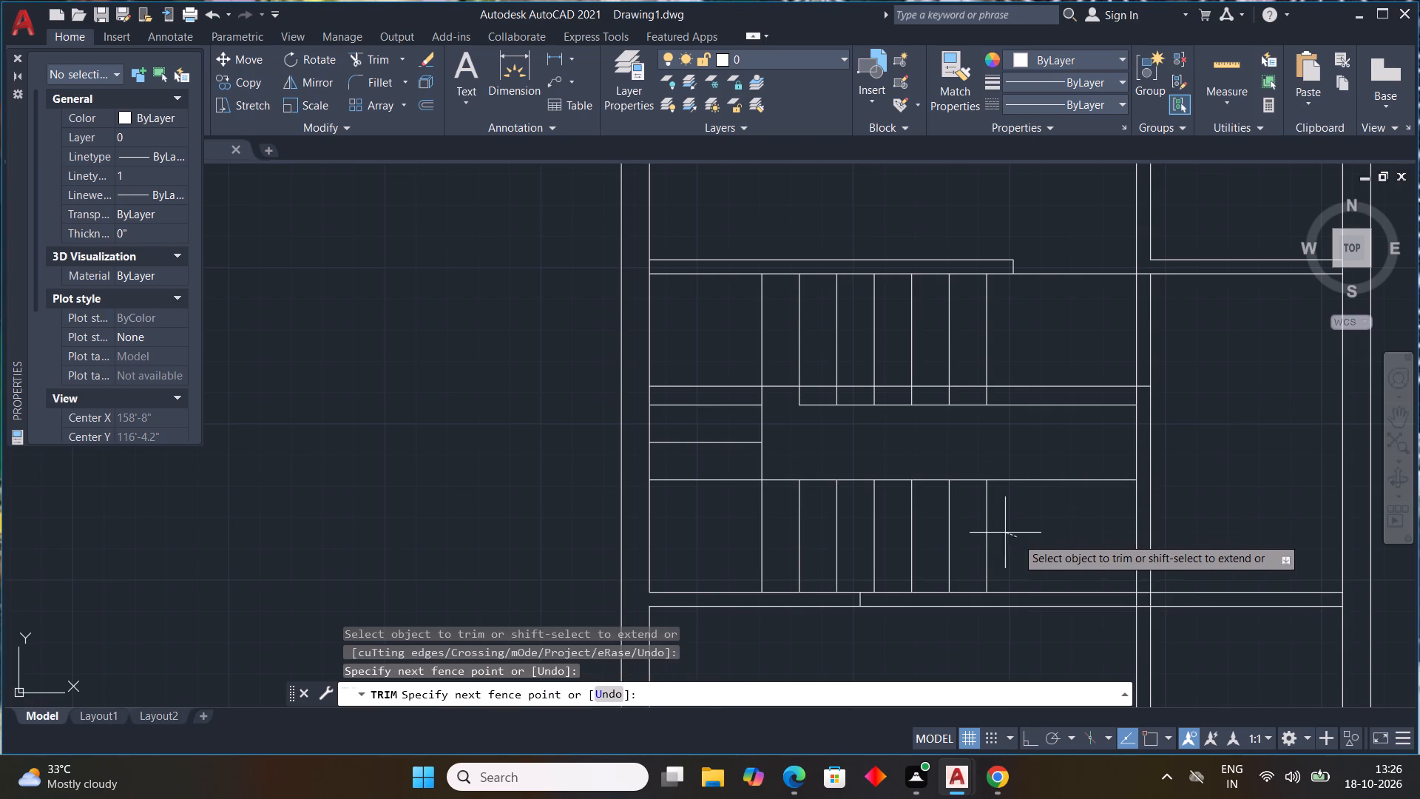
{"action": "left_click_drag", "start_coordinate": [1002, 533], "coordinate": [920, 526]}
{"action": "left_click_drag", "start_coordinate": [966, 468], "coordinate": [966, 511]}
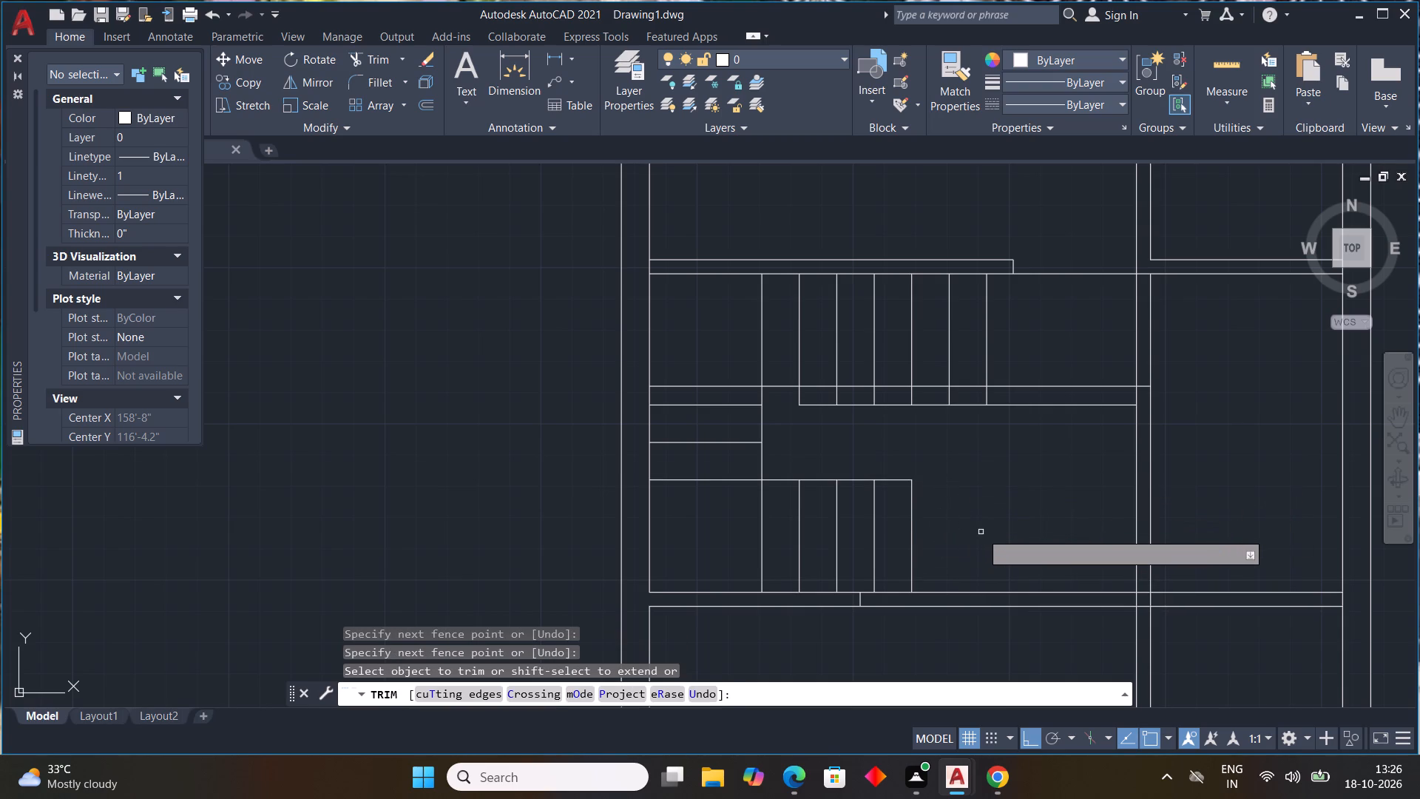
{"action": "middle_click_drag", "start_coordinate": [981, 532], "coordinate": [975, 584]}
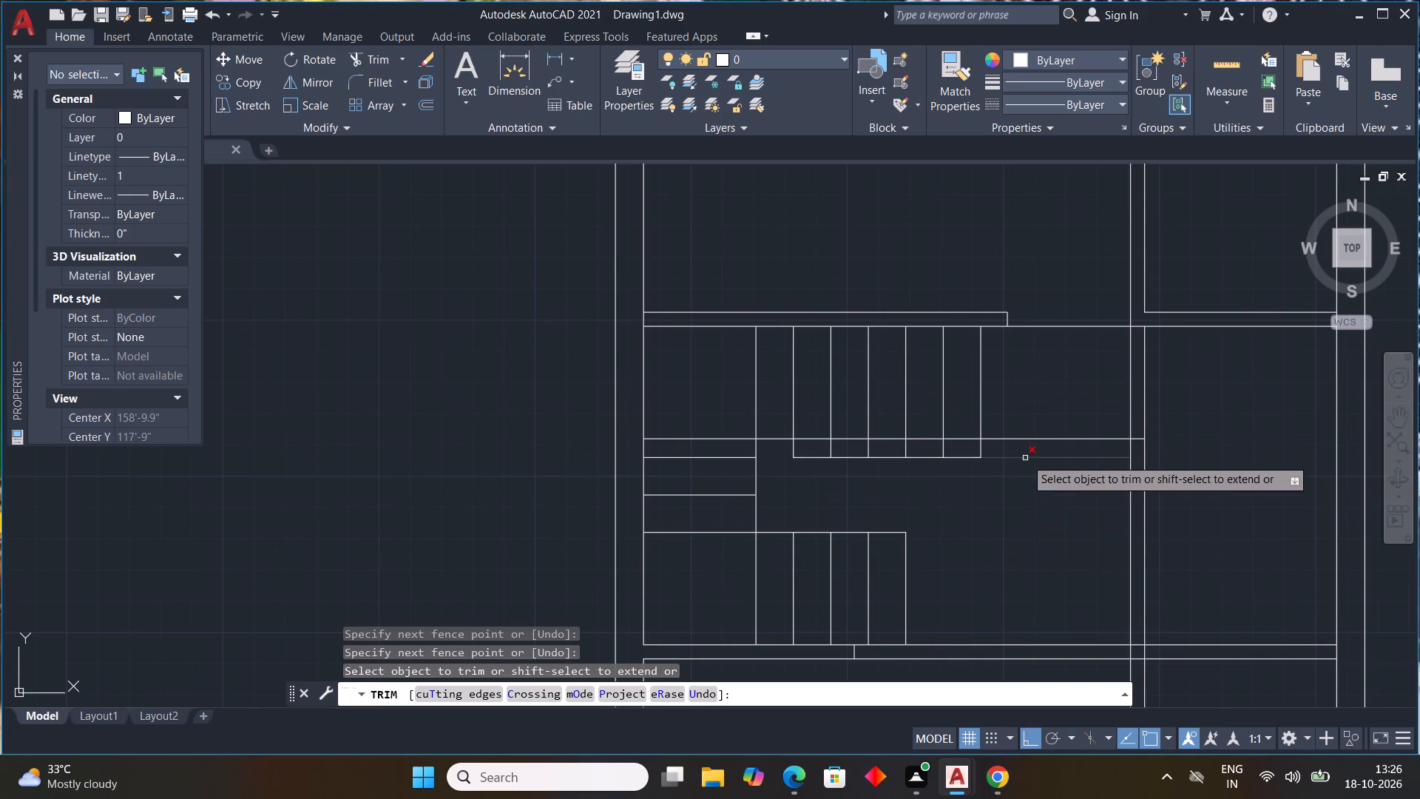
{"action": "left_click_drag", "start_coordinate": [1027, 436], "coordinate": [1029, 478]}
{"action": "scroll", "coordinate": [1124, 444], "scroll_direction": "up", "scroll_amount": 3}
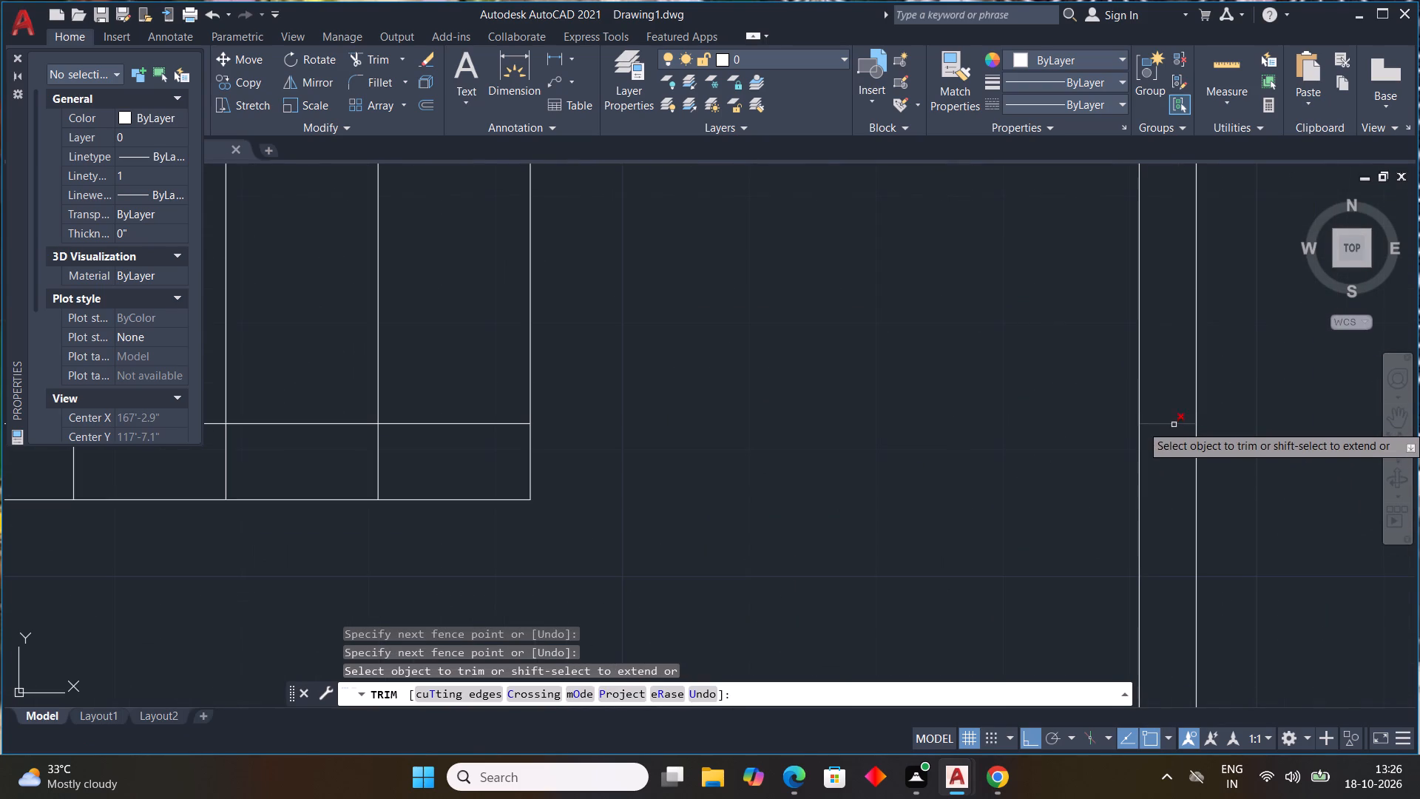
{"action": "left_click", "coordinate": [1174, 423]}
{"action": "scroll", "coordinate": [786, 513], "scroll_direction": "down", "scroll_amount": 4}
{"action": "middle_click_drag", "start_coordinate": [786, 527], "coordinate": [875, 503]}
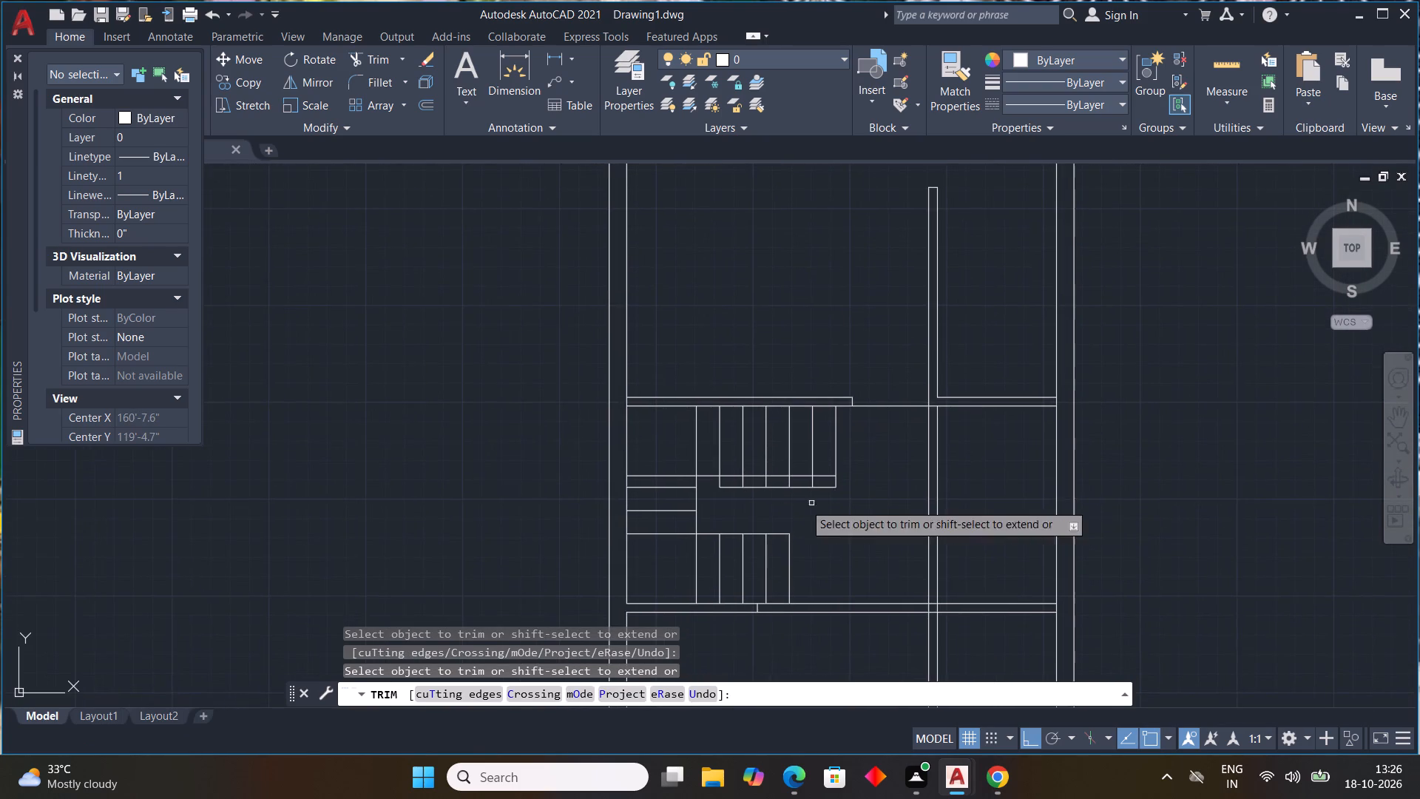
Trim the short tread ends and leftover horizontal line just below the upper flight, and end the Trim command.
{"action": "scroll", "coordinate": [738, 501], "scroll_direction": "up", "scroll_amount": 3}
{"action": "left_click_drag", "start_coordinate": [644, 436], "coordinate": [920, 420]}
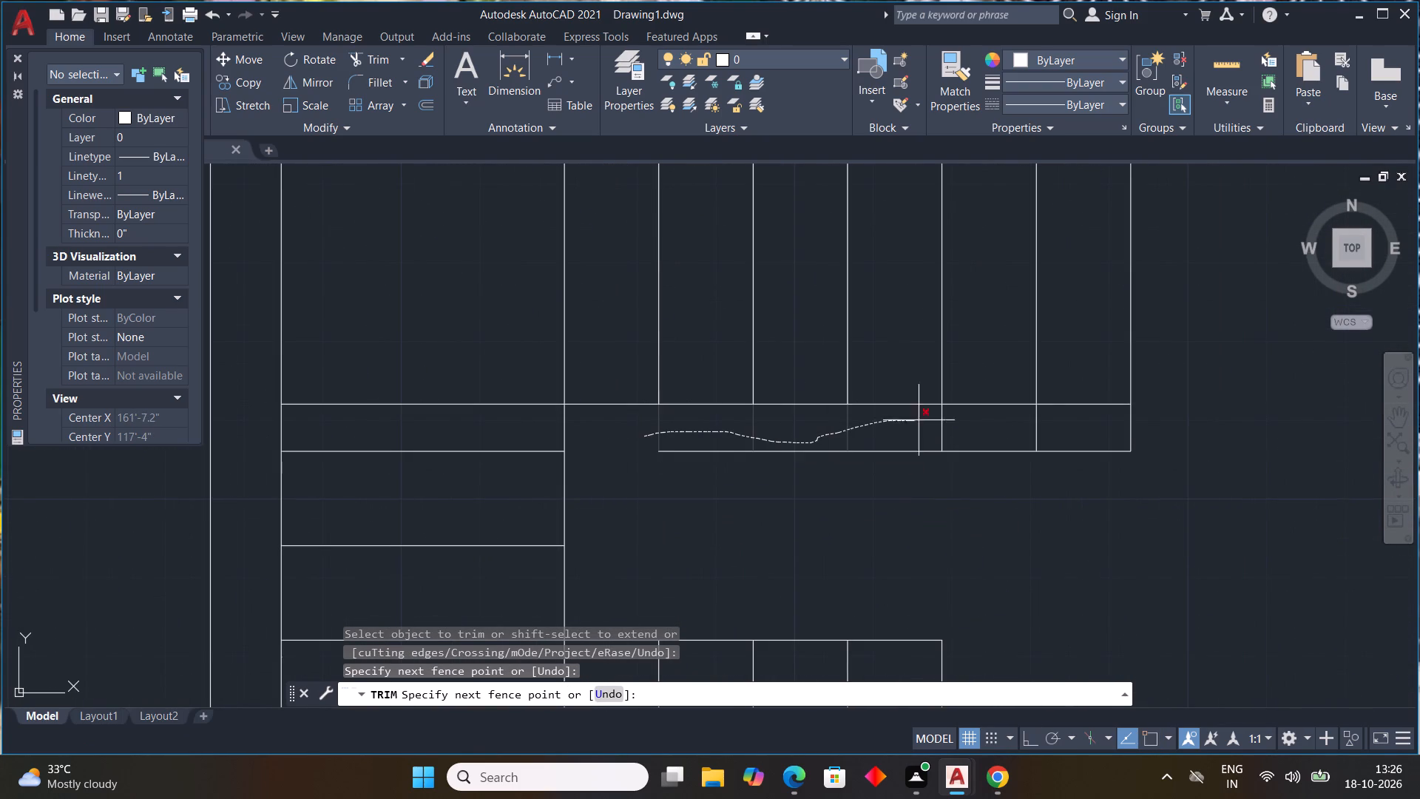
{"action": "left_click_drag", "start_coordinate": [920, 420], "coordinate": [1148, 436]}
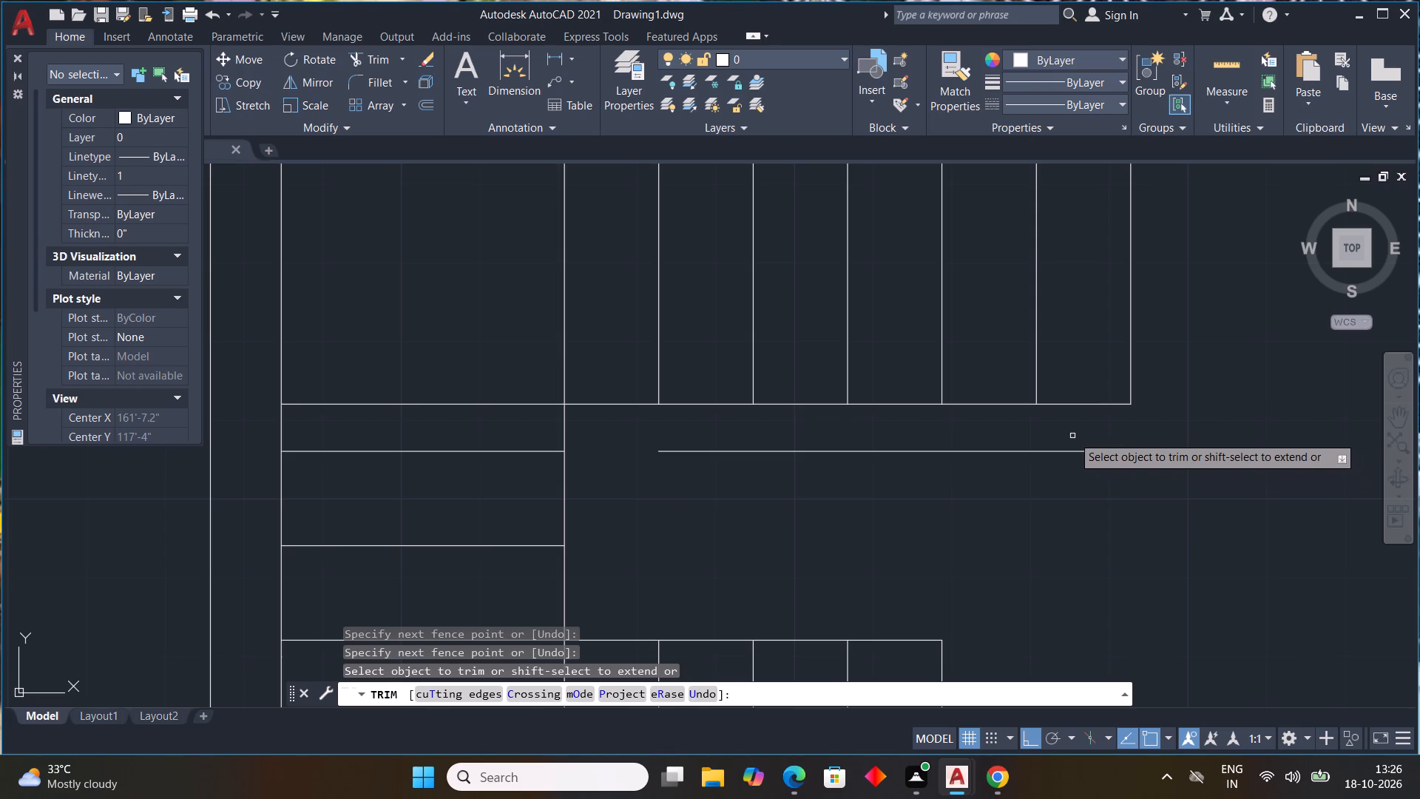
{"action": "left_click", "coordinate": [1078, 454]}
{"action": "left_click", "coordinate": [1079, 451]}
{"action": "scroll", "coordinate": [1112, 503], "scroll_direction": "down", "scroll_amount": 3}
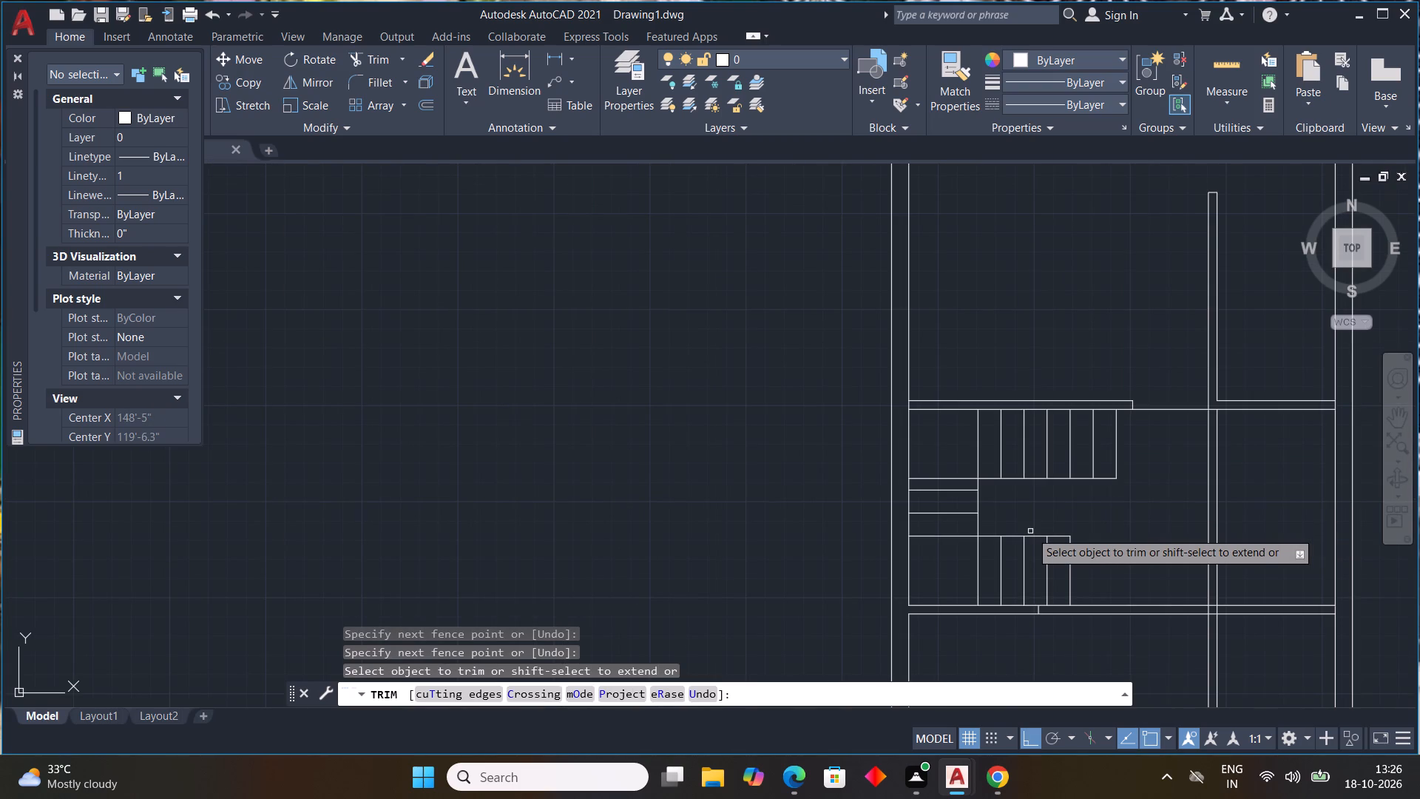
{"action": "scroll", "coordinate": [1048, 508], "scroll_direction": "down", "scroll_amount": 2}
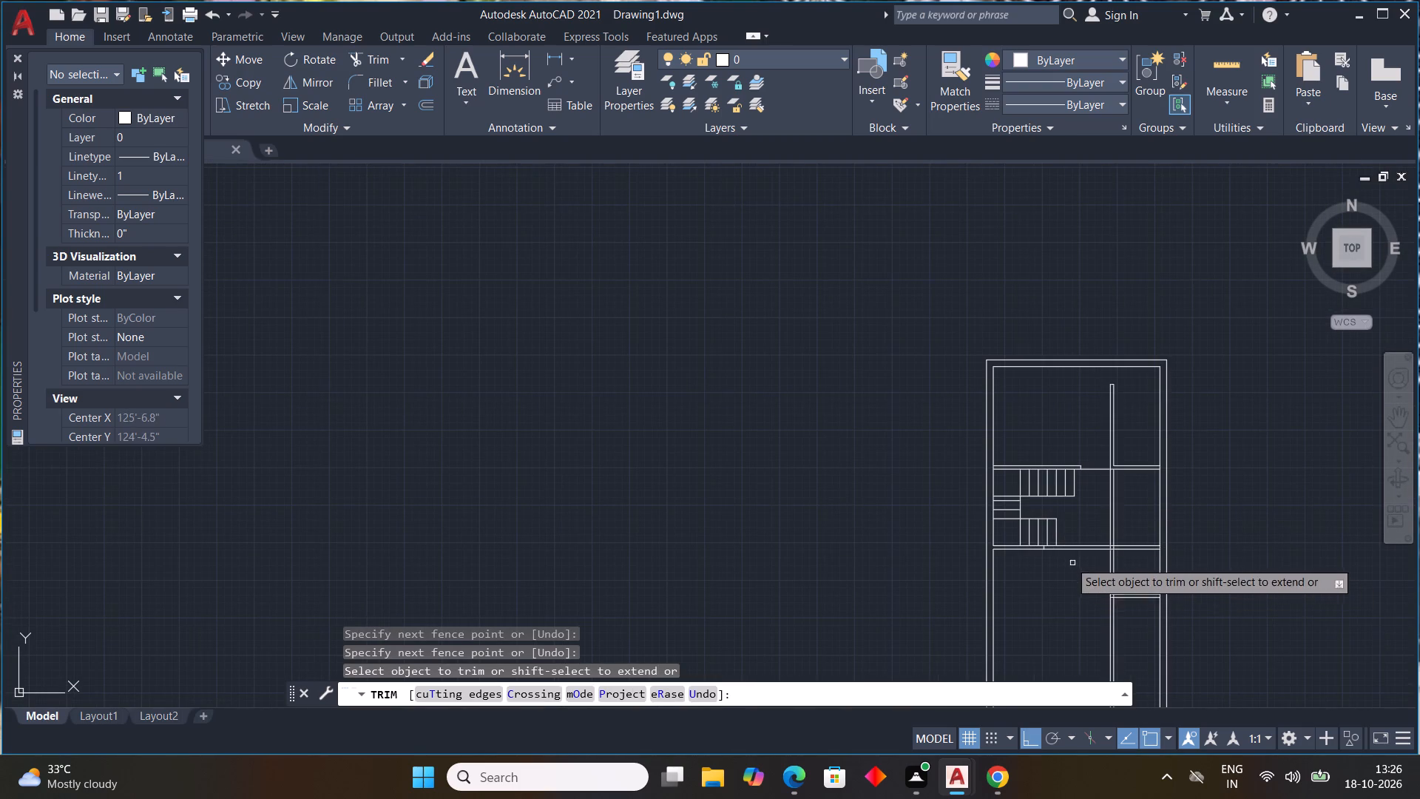
{"action": "scroll", "coordinate": [1078, 516], "scroll_direction": "up", "scroll_amount": 3}
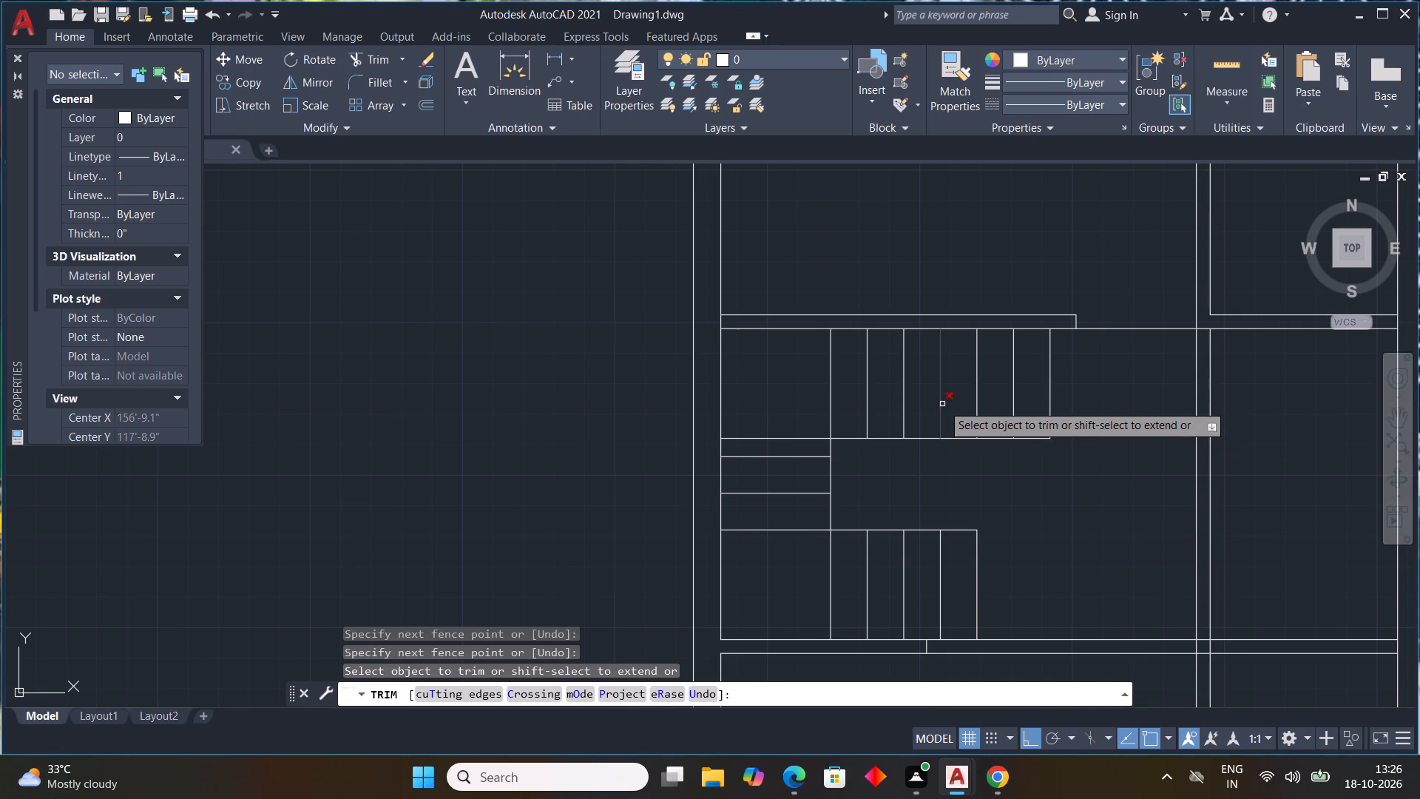
{"action": "key", "text": "Escape"}
{"action": "key", "text": "Escape"}
{"action": "key", "text": "Escape"}
{"action": "key", "text": "Escape"}
{"action": "key", "text": "Escape"}
{"action": "key", "text": "Escape"}
{"action": "key", "text": "Escape"}
{"action": "key", "text": "Escape"}
{"action": "key", "text": "Escape"}
{"action": "key", "text": "Escape"}
{"action": "key", "text": "Escape"}
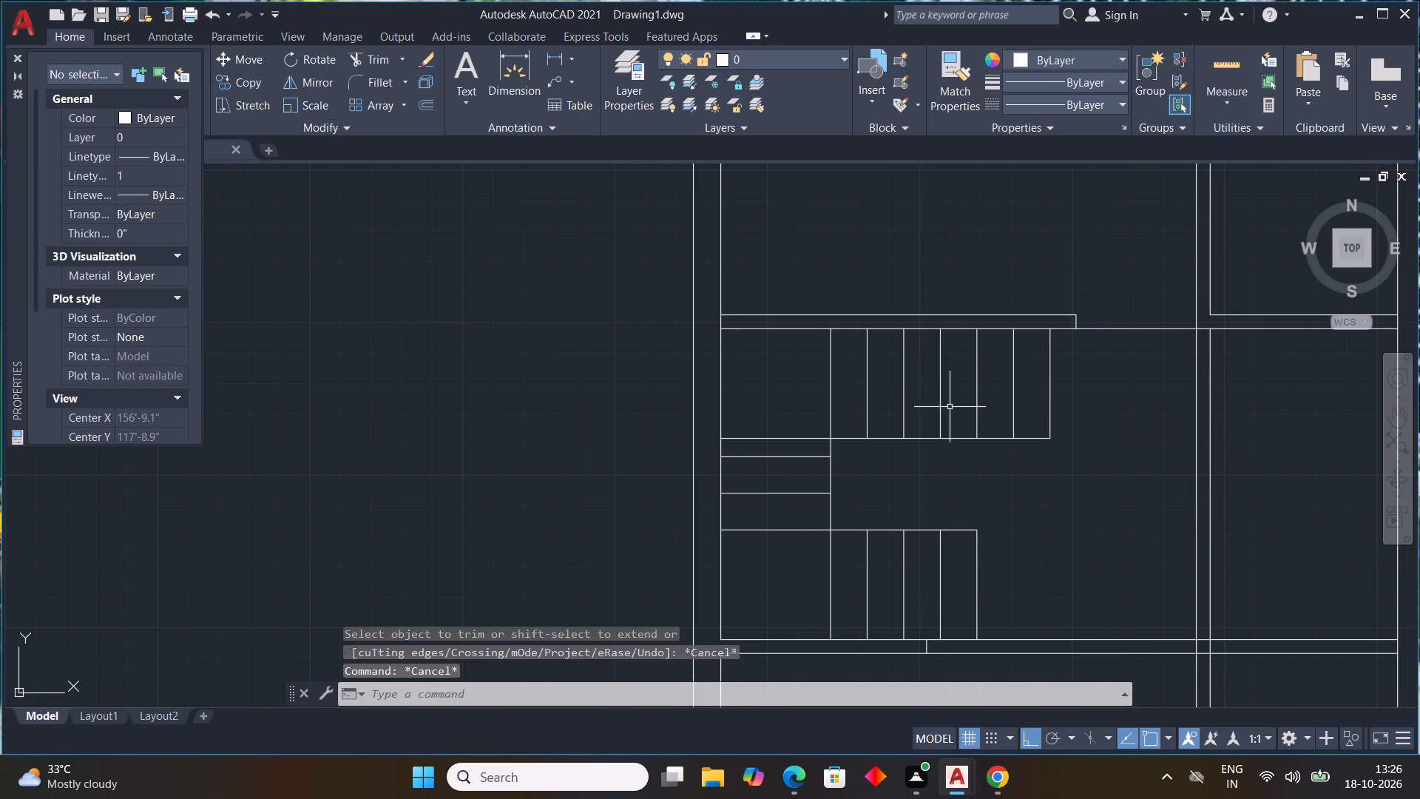
Load the ISO dash linetype ACAD_ISO02W100 into the drawing.
{"action": "left_click", "coordinate": [1061, 101]}
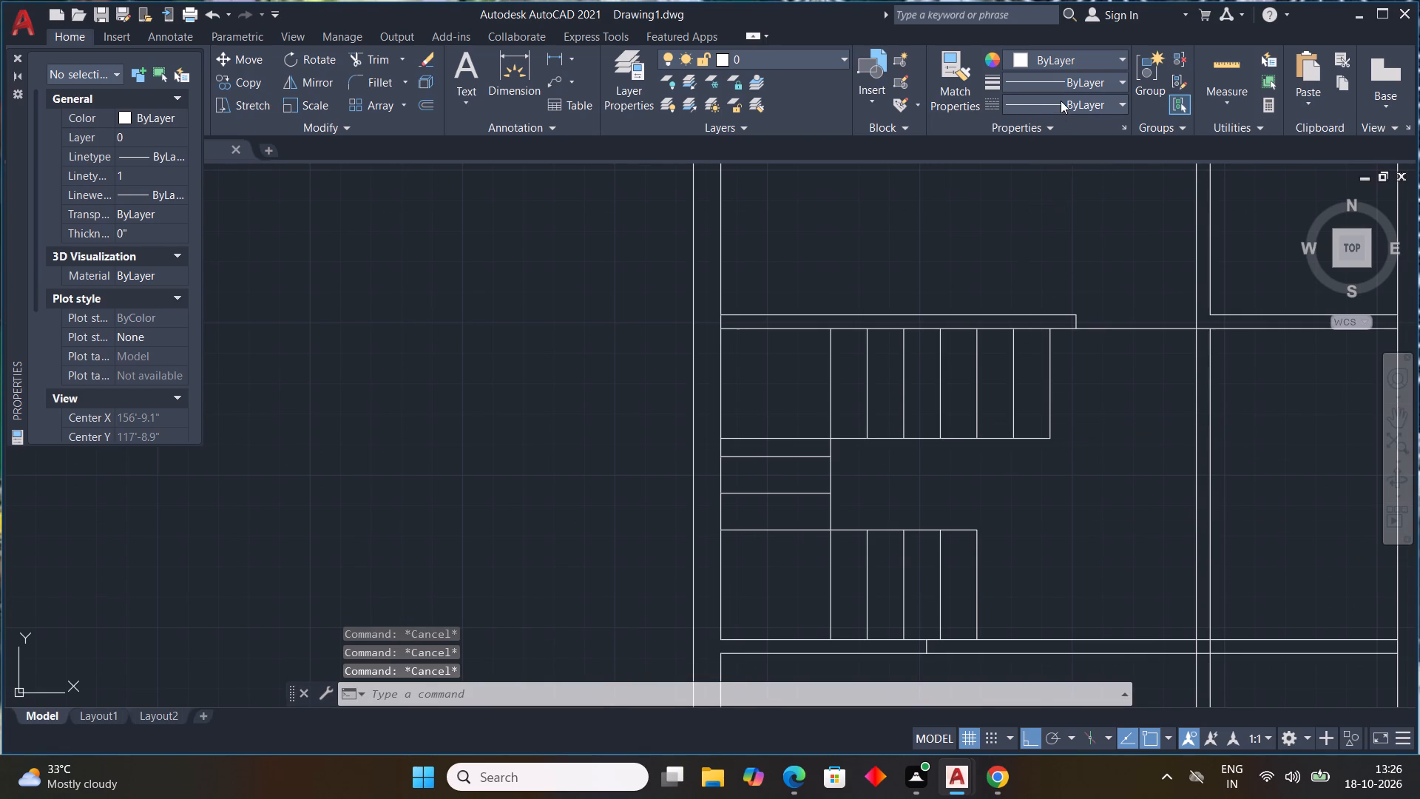
{"action": "left_click", "coordinate": [1064, 195]}
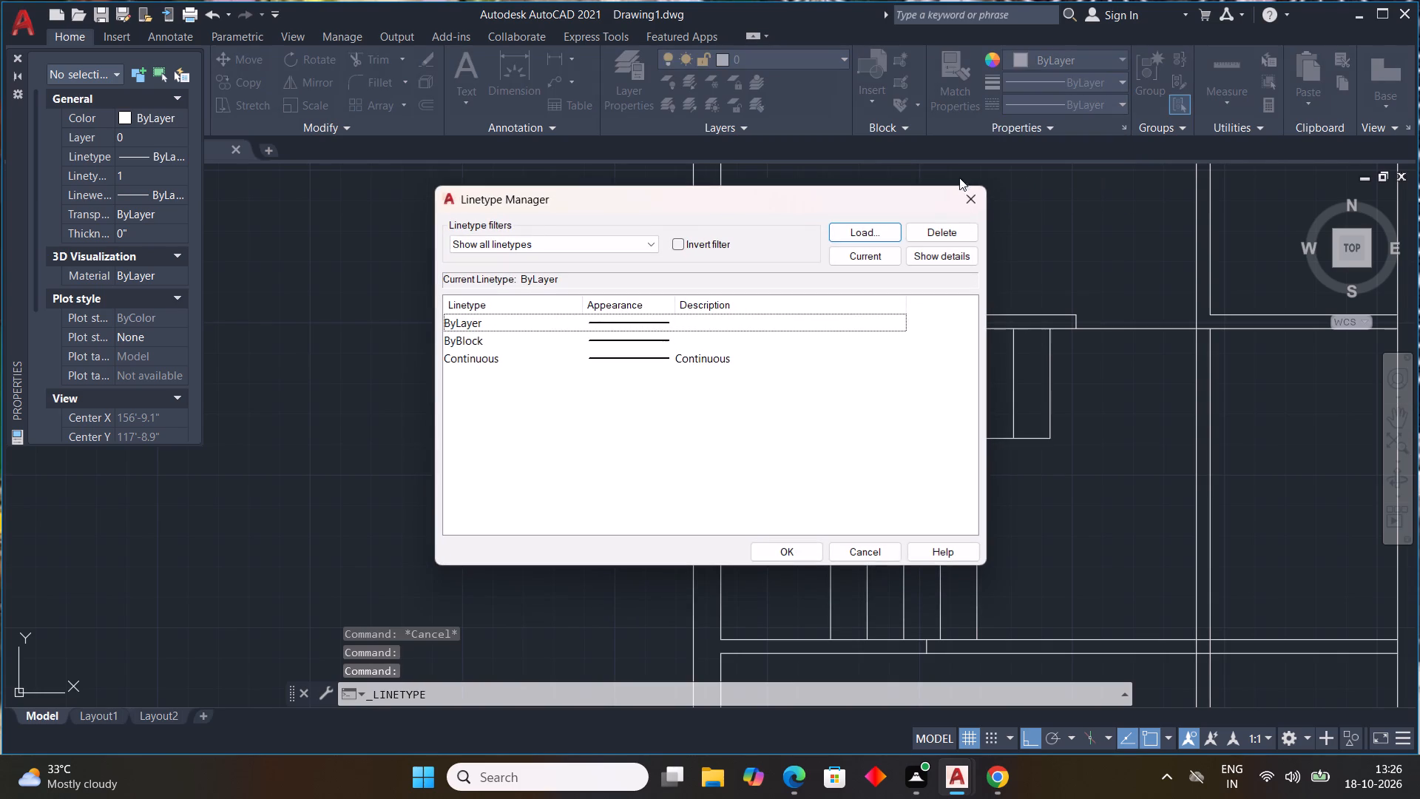
{"action": "left_click", "coordinate": [862, 222]}
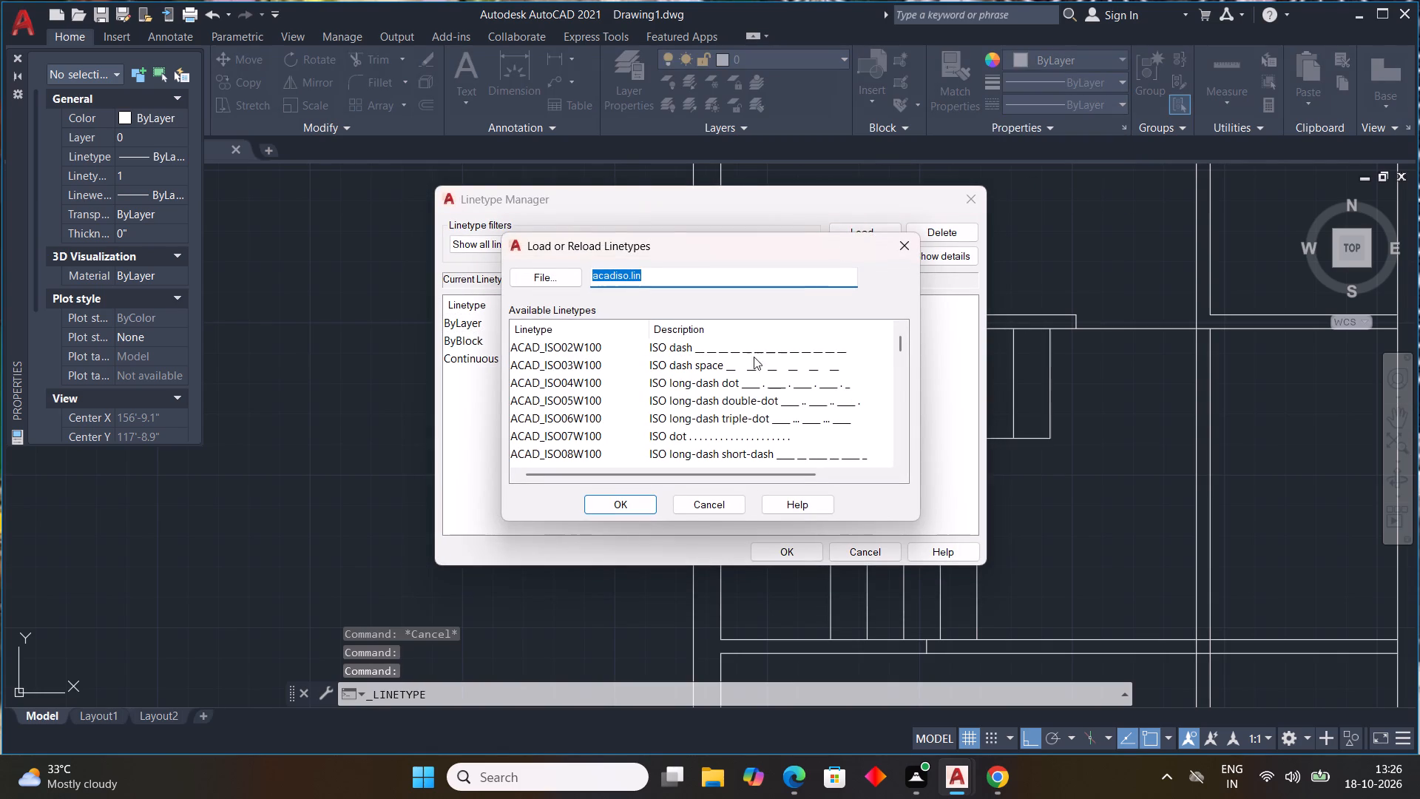
{"action": "left_click", "coordinate": [740, 351]}
{"action": "left_click", "coordinate": [632, 507]}
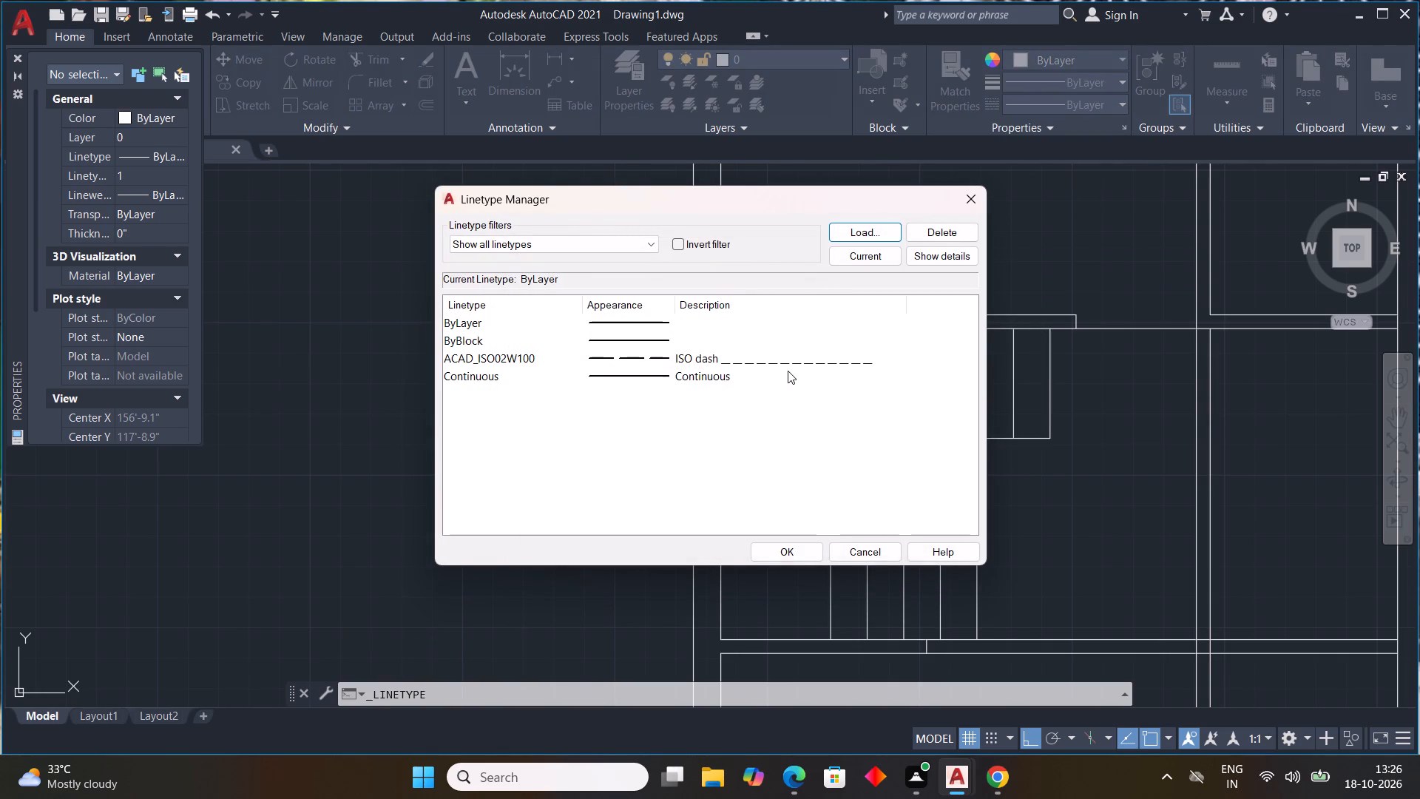
{"action": "left_click", "coordinate": [790, 360]}
{"action": "left_click", "coordinate": [795, 556]}
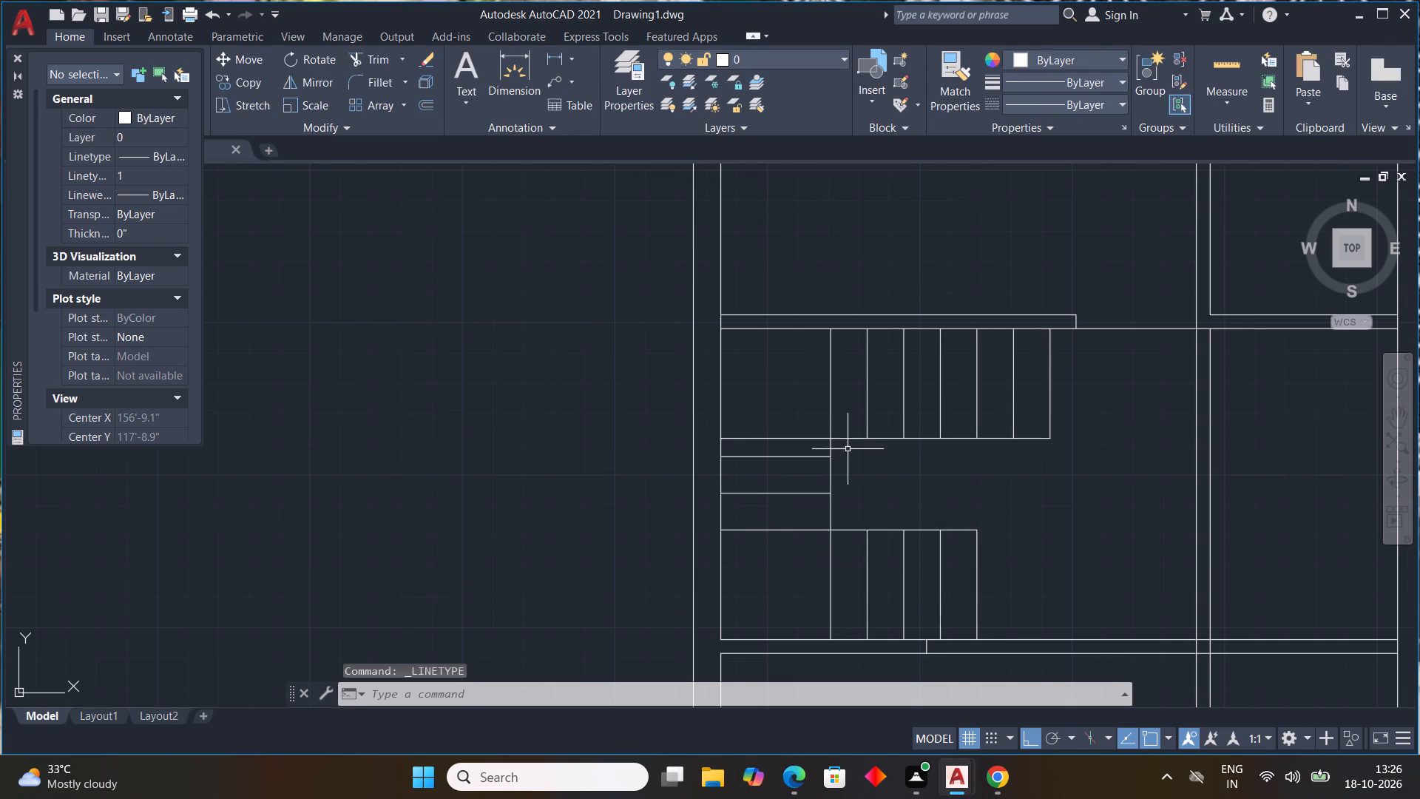
Trim away all the vertical tread lines of the upper flight, keeping its lower horizontal line, and end the Trim command.
{"action": "type", "text": "TR"}
{"action": "key", "text": "space"}
{"action": "left_click_drag", "start_coordinate": [1065, 370], "coordinate": [828, 394]}
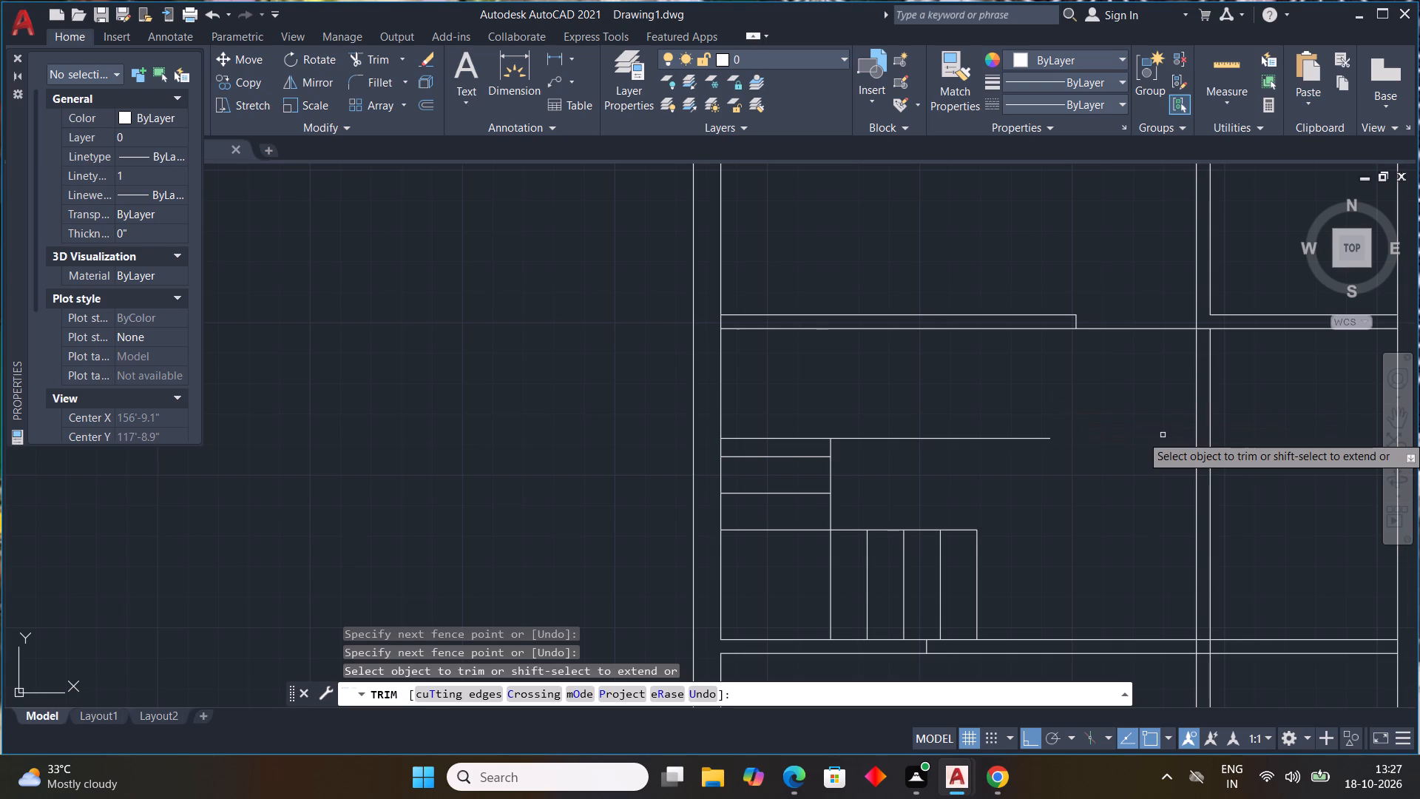
{"action": "key", "text": "Escape"}
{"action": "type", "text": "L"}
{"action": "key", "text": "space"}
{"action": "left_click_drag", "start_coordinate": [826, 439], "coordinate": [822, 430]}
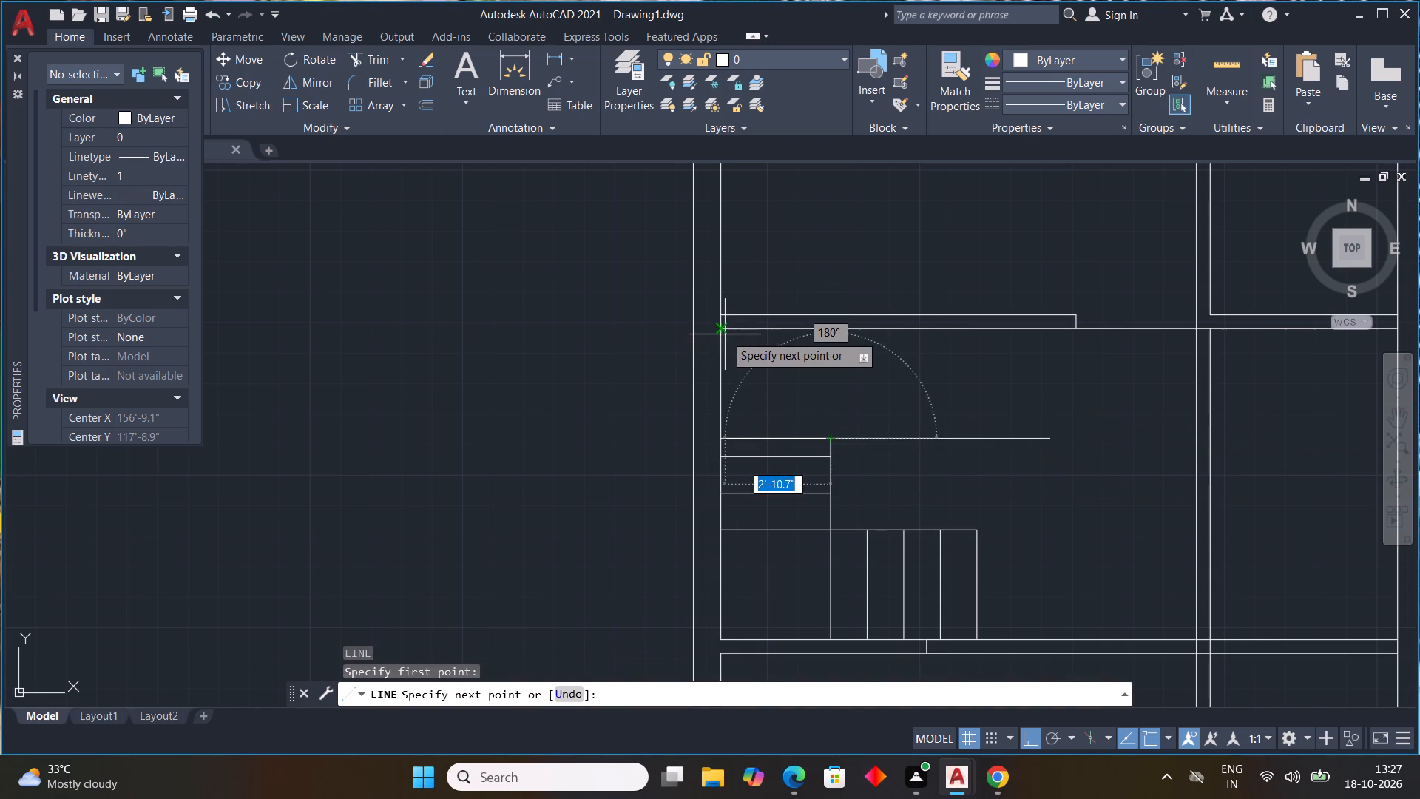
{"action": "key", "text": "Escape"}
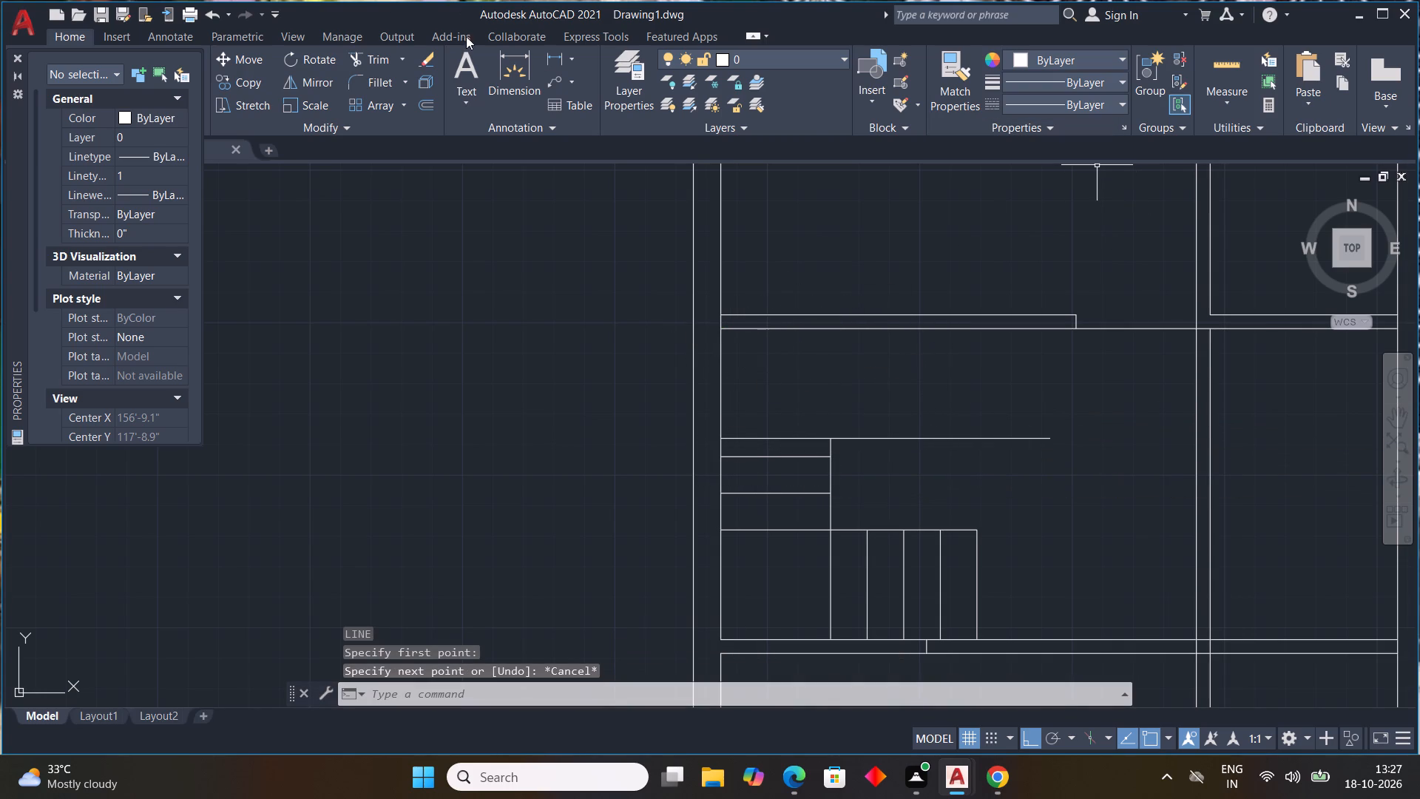
Set ACAD_ISO02W100 as the current linetype and draw a diagonal line from the landing's inner corner to the room's upper-left corner.
{"action": "left_click", "coordinate": [1064, 111]}
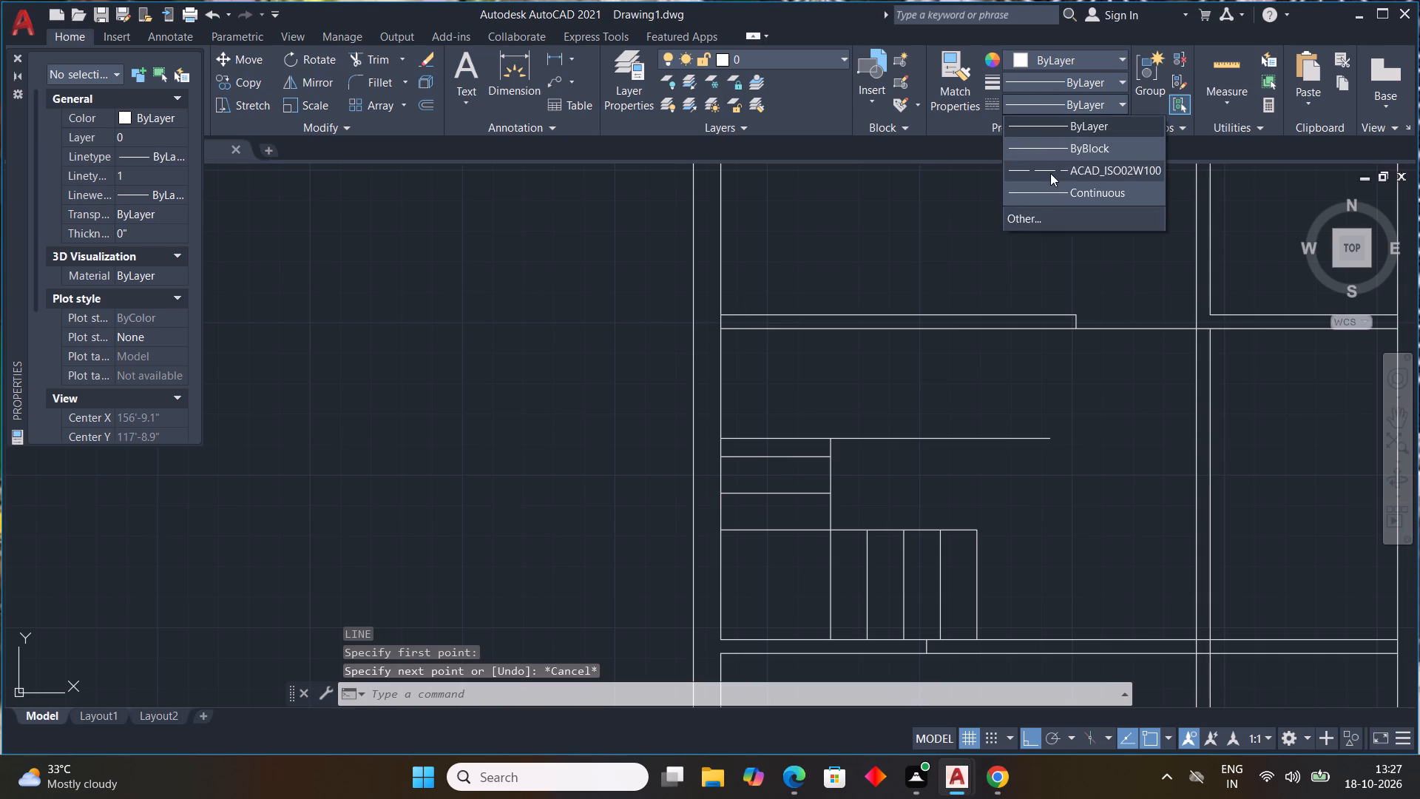
{"action": "left_click", "coordinate": [1050, 173]}
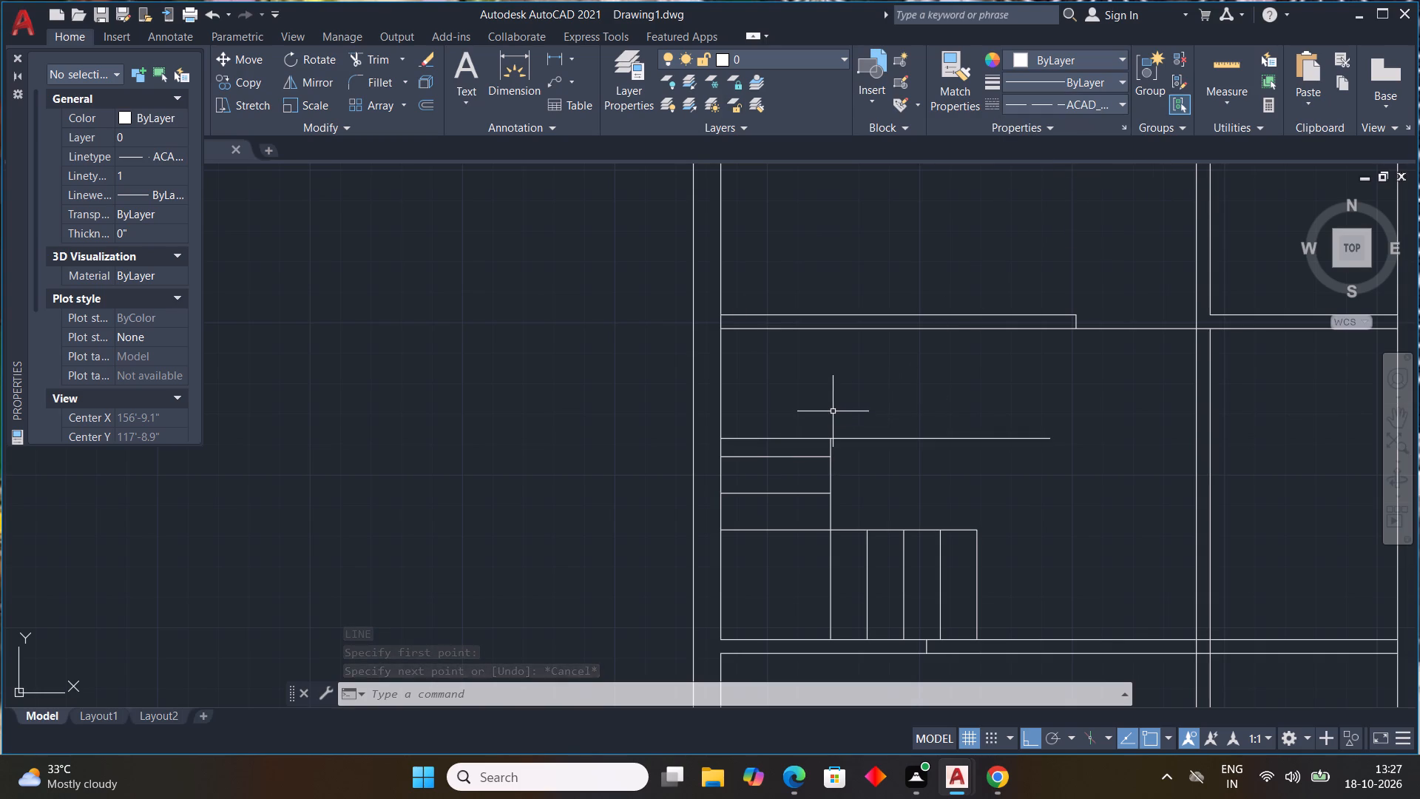
{"action": "key", "text": "l"}
{"action": "key", "text": "space"}
{"action": "left_click", "coordinate": [834, 436]}
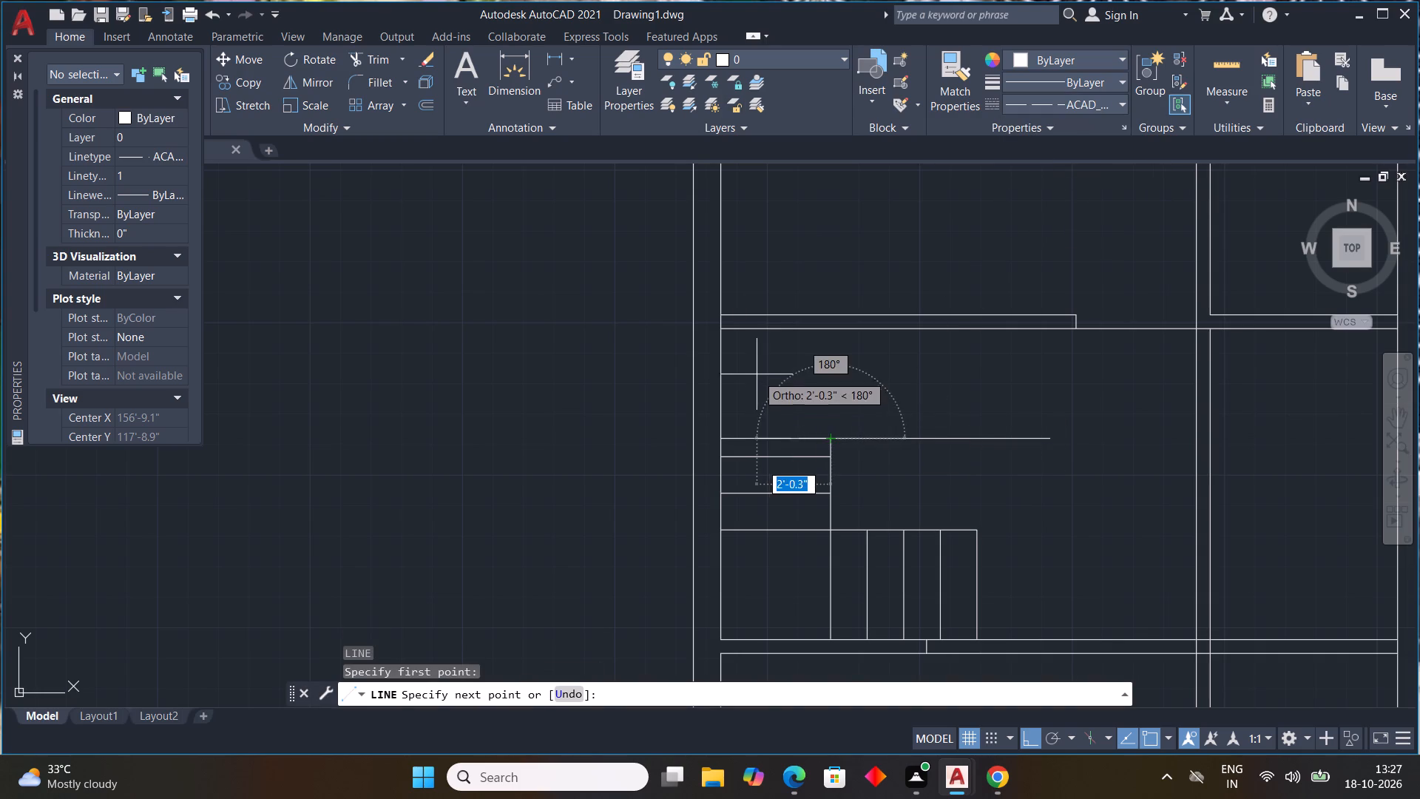
{"action": "left_click", "coordinate": [727, 336]}
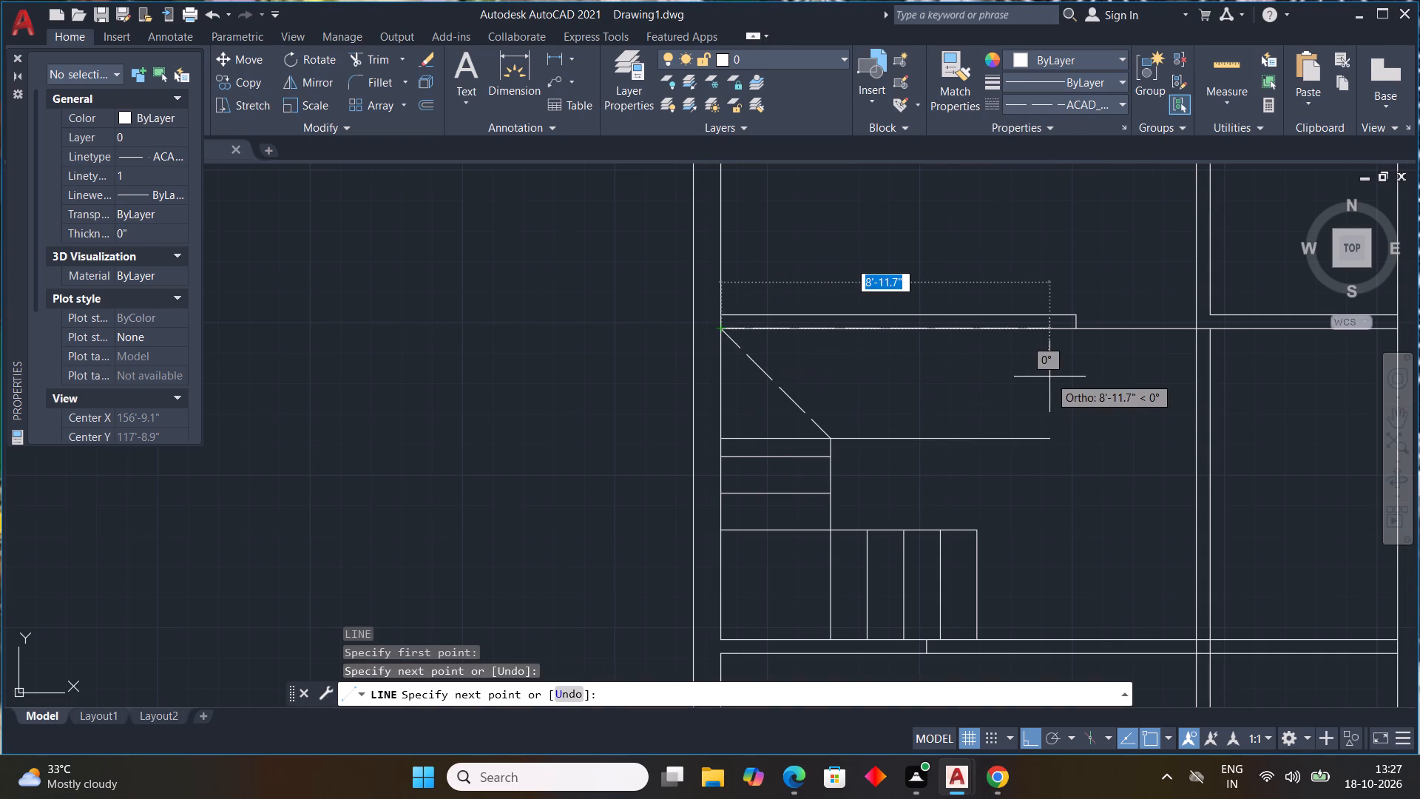
{"action": "key", "text": "Escape"}
Draw a dashed vertical line from the landing's inner corner up to the first horizontal partition.
{"action": "type", "text": "L"}
{"action": "key", "text": "space"}
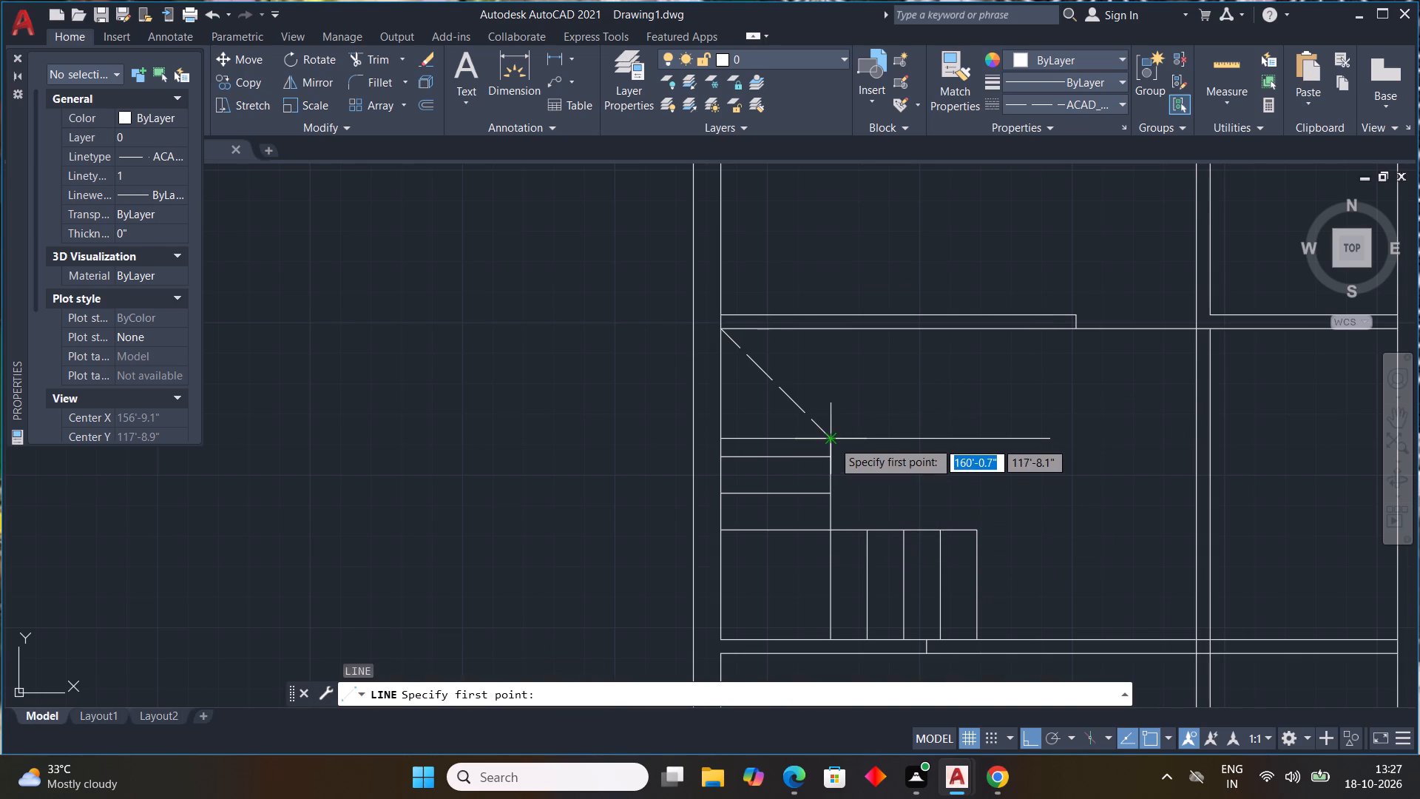
{"action": "left_click_drag", "start_coordinate": [834, 441], "coordinate": [834, 427]}
{"action": "left_click", "coordinate": [834, 332]}
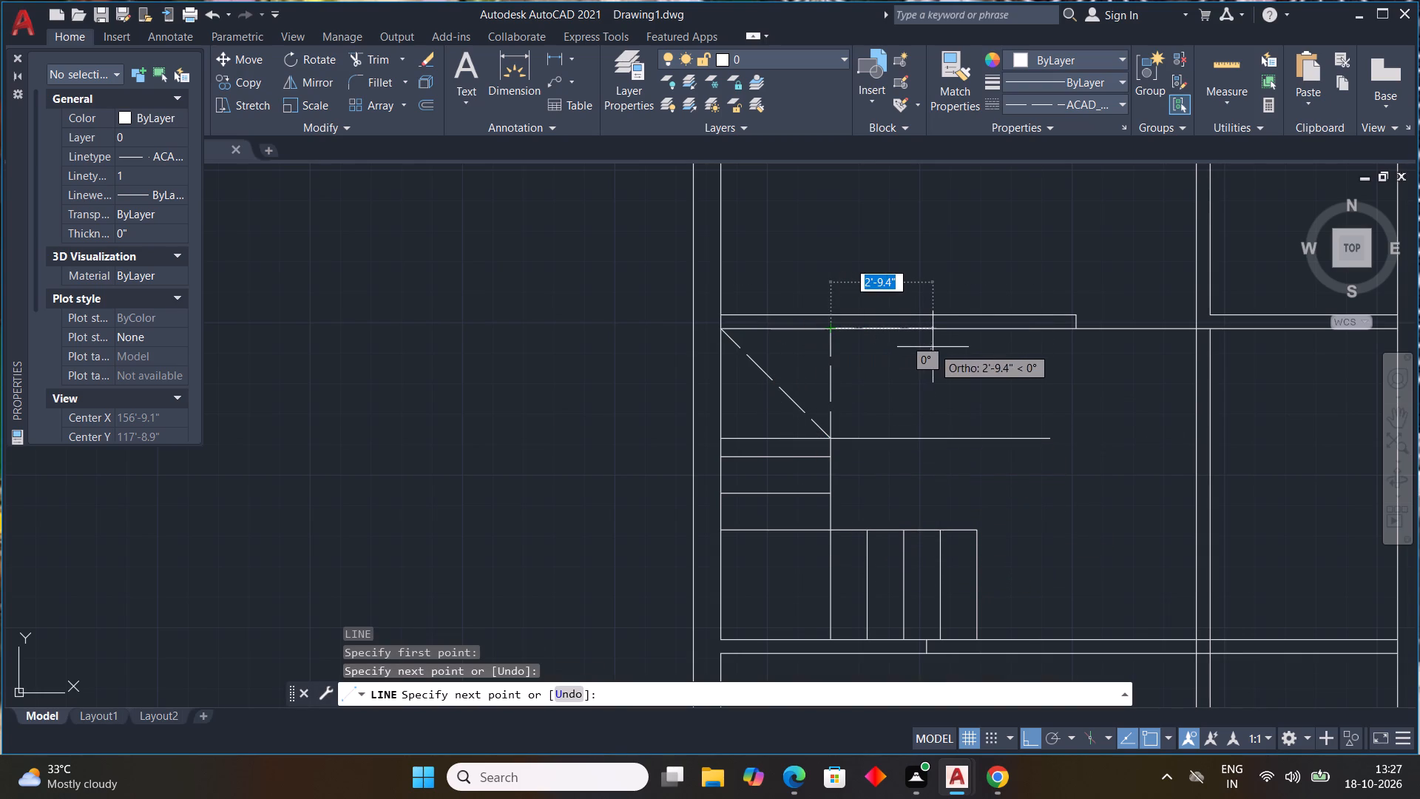
Draw two dashed vertical tread lines from the upper flight's lower line to the partition, aligned with the lower flight's first two treads past the landing.
{"action": "key", "text": "Escape"}
{"action": "type", "text": "L"}
{"action": "key", "text": "space"}
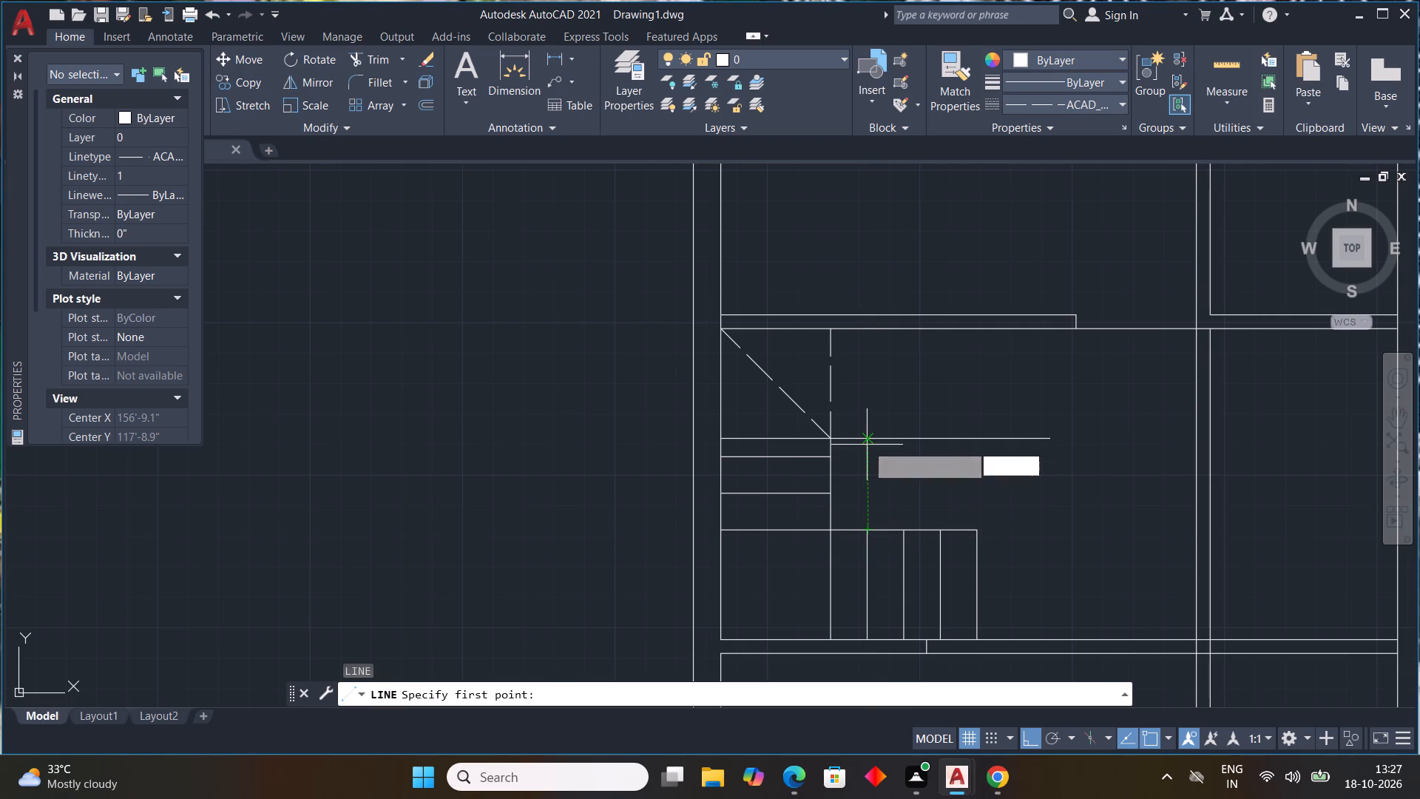
{"action": "left_click_drag", "start_coordinate": [868, 439], "coordinate": [870, 428]}
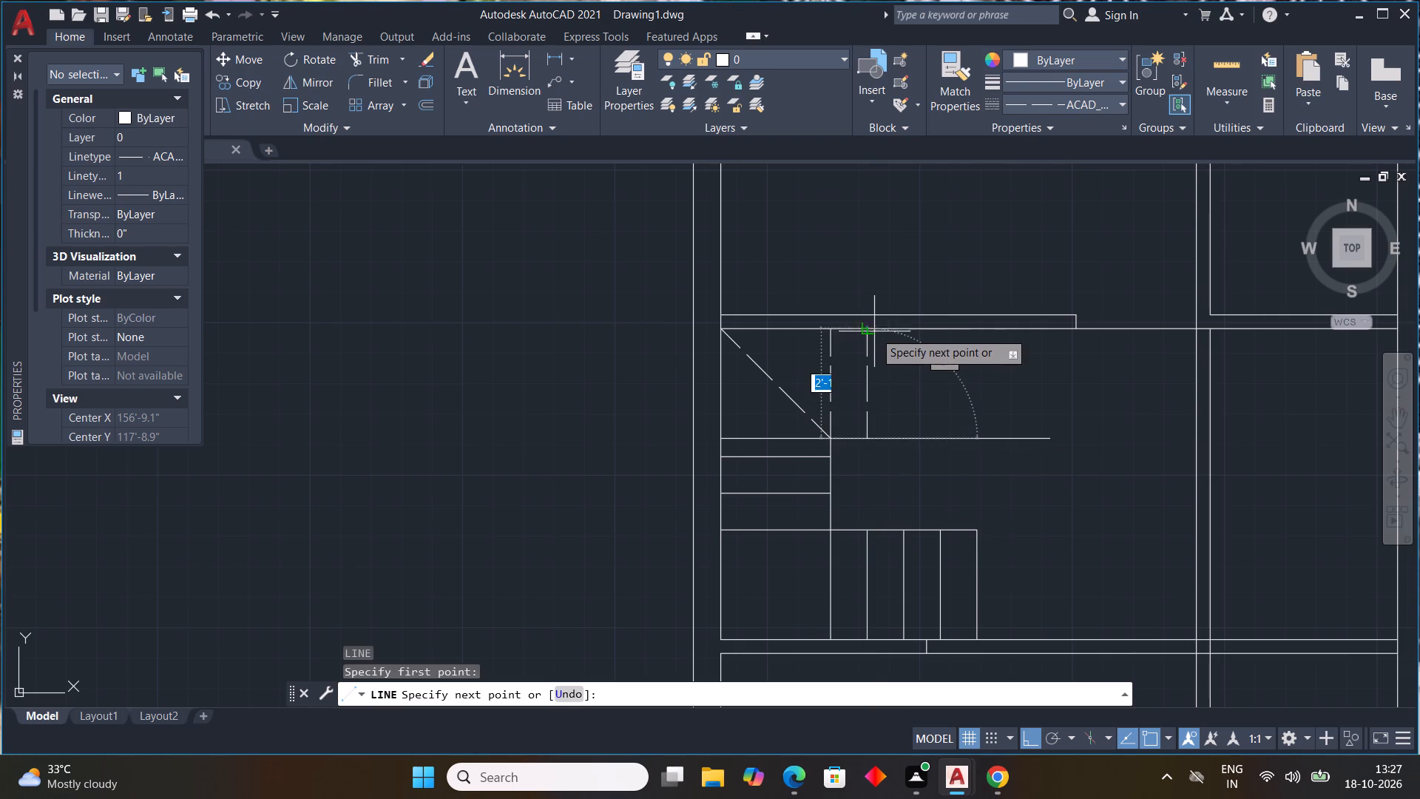
{"action": "left_click", "coordinate": [873, 329]}
{"action": "key", "text": "Escape"}
{"action": "key", "text": "space"}
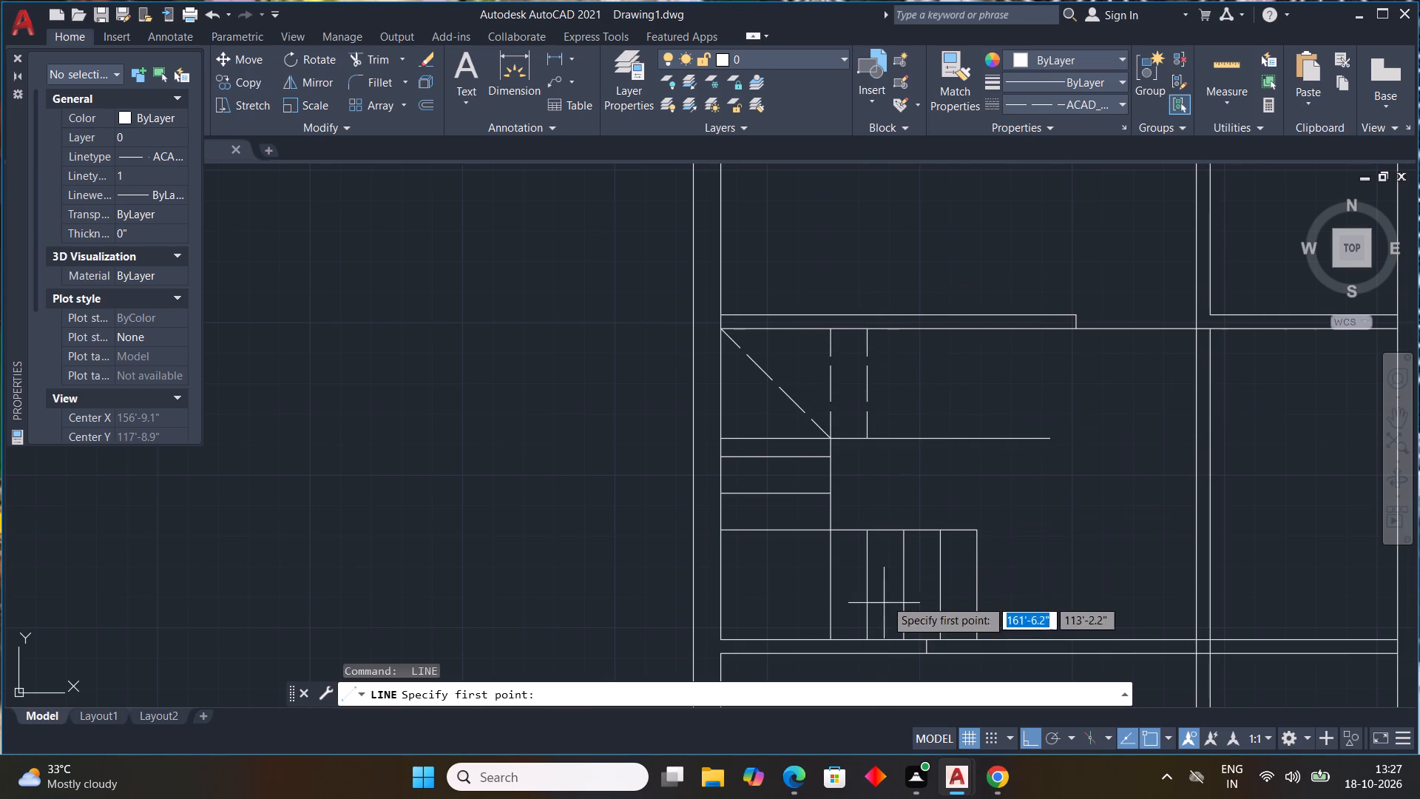
{"action": "left_click", "coordinate": [904, 438]}
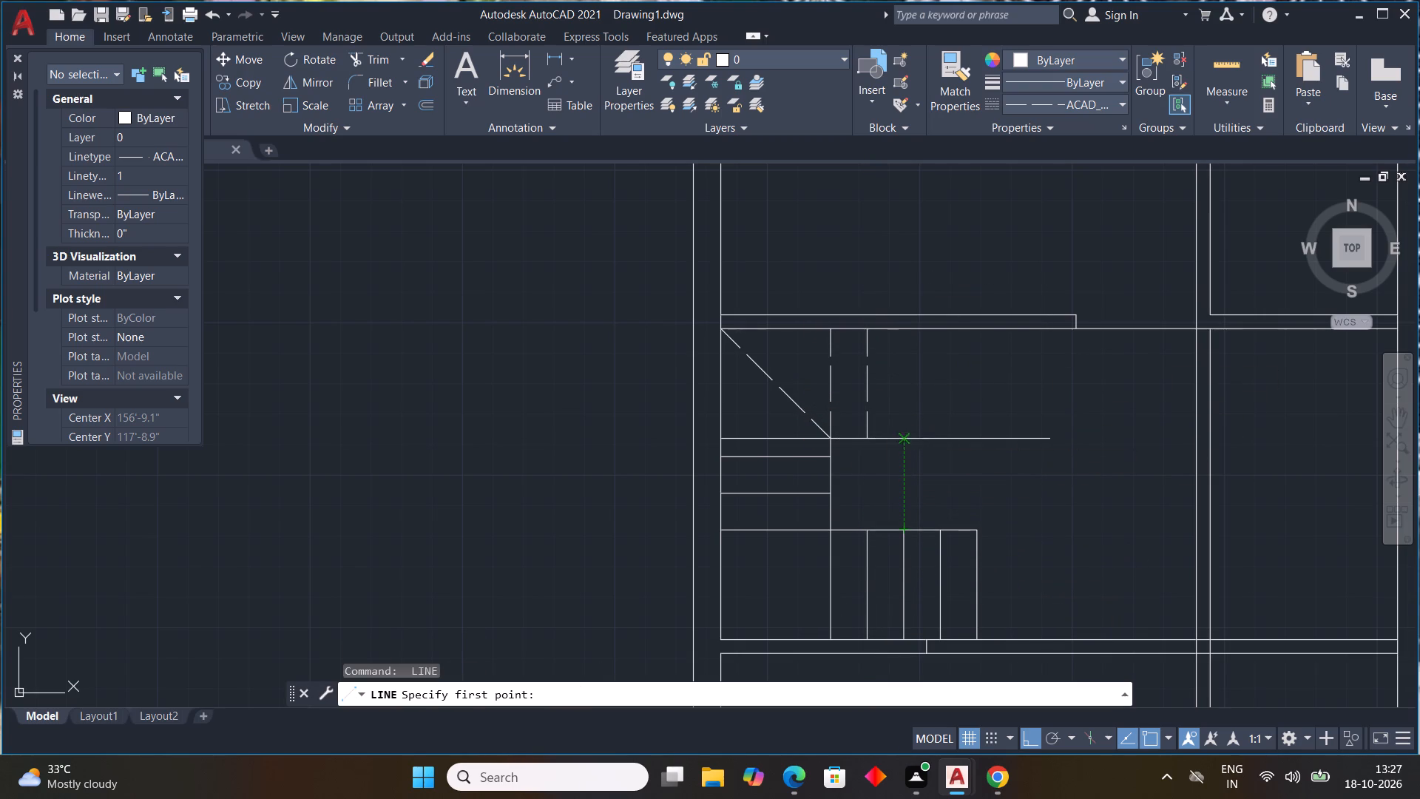
{"action": "left_click", "coordinate": [906, 328]}
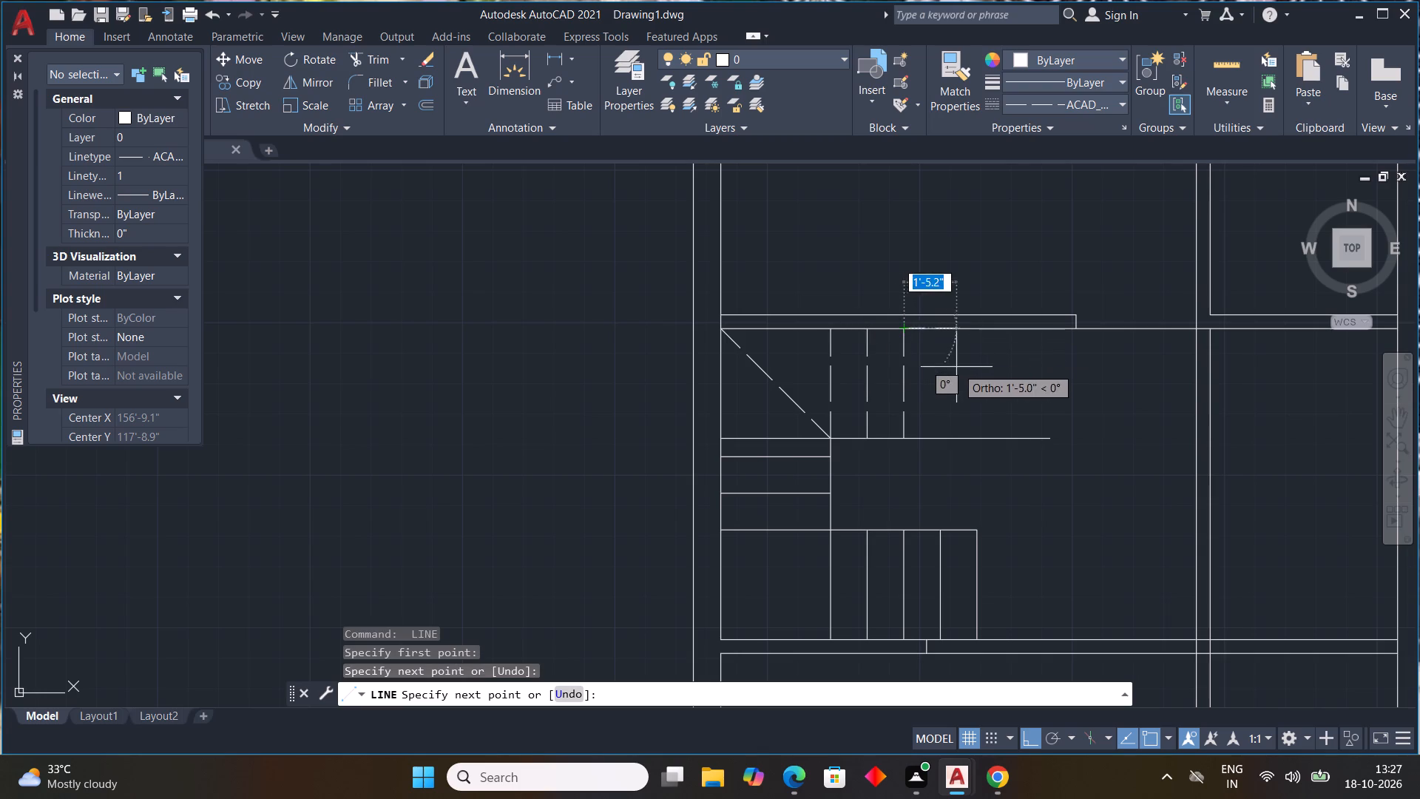
{"action": "key", "text": "Escape"}
Draw two more dashed vertical tread lines in the upper flight up to the partition, aligned with the lower flight's last two tread lines.
{"action": "type", "text": "L"}
{"action": "key", "text": "space"}
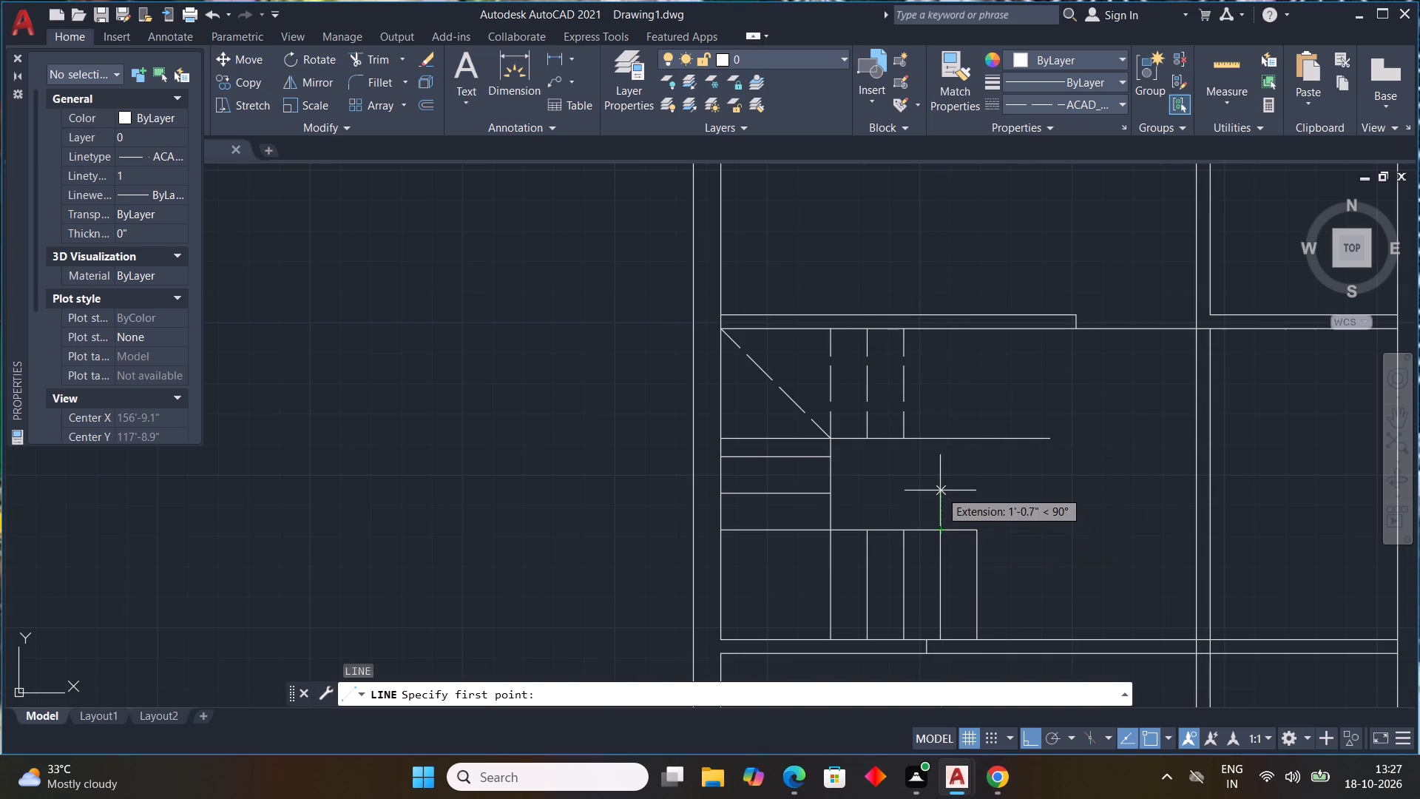
{"action": "left_click_drag", "start_coordinate": [941, 439], "coordinate": [941, 436]}
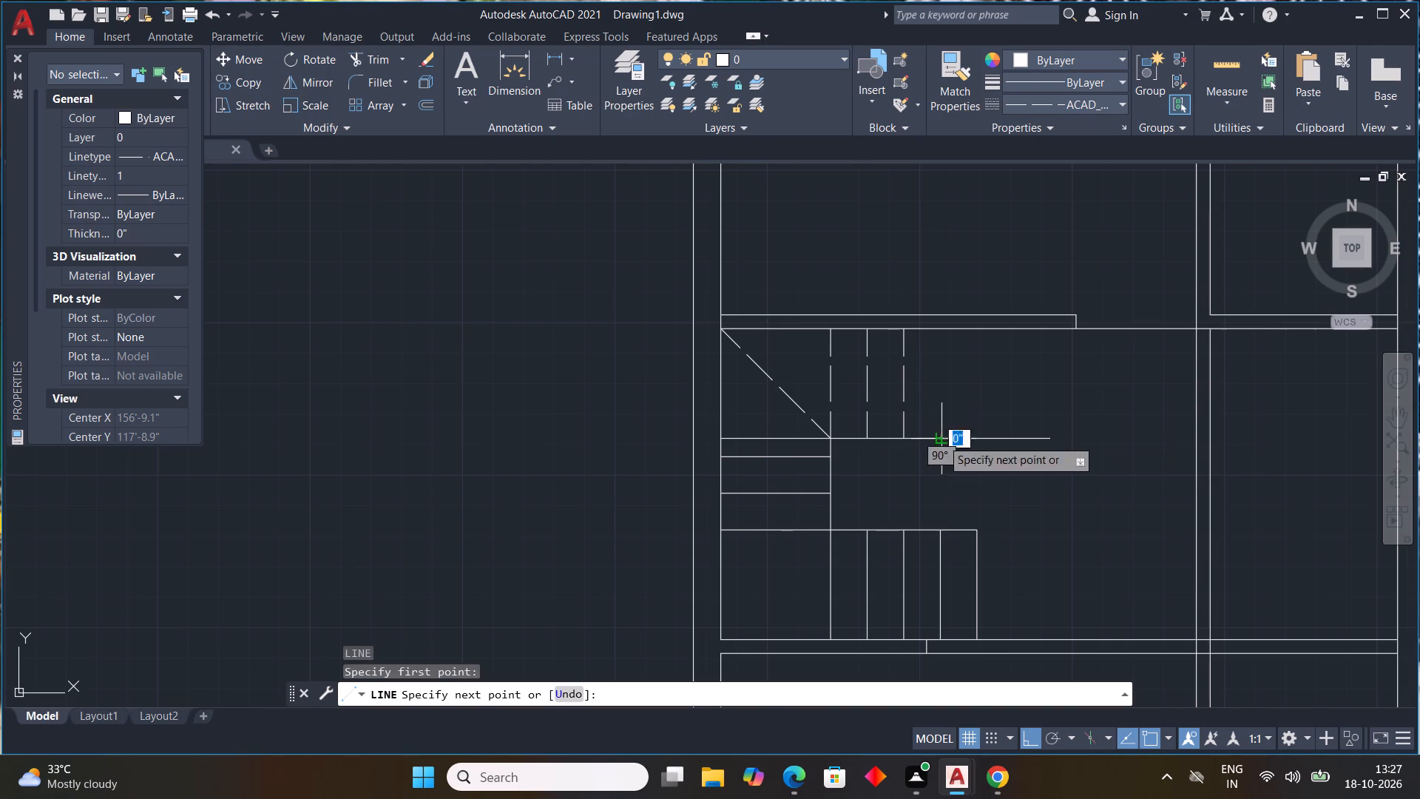
{"action": "left_click_drag", "start_coordinate": [941, 436], "coordinate": [942, 420]}
{"action": "left_click", "coordinate": [945, 330]}
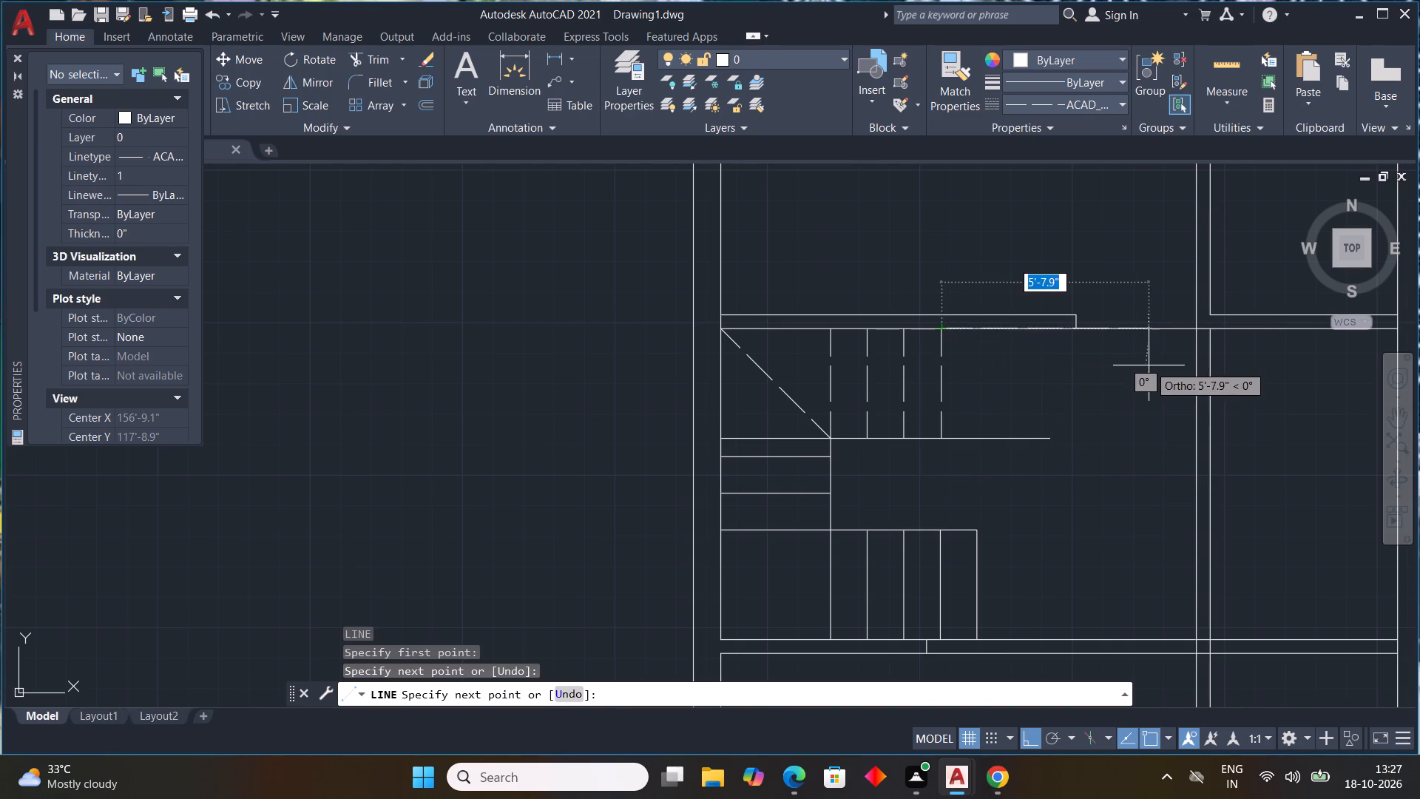
{"action": "key", "text": "Escape"}
{"action": "key", "text": "space"}
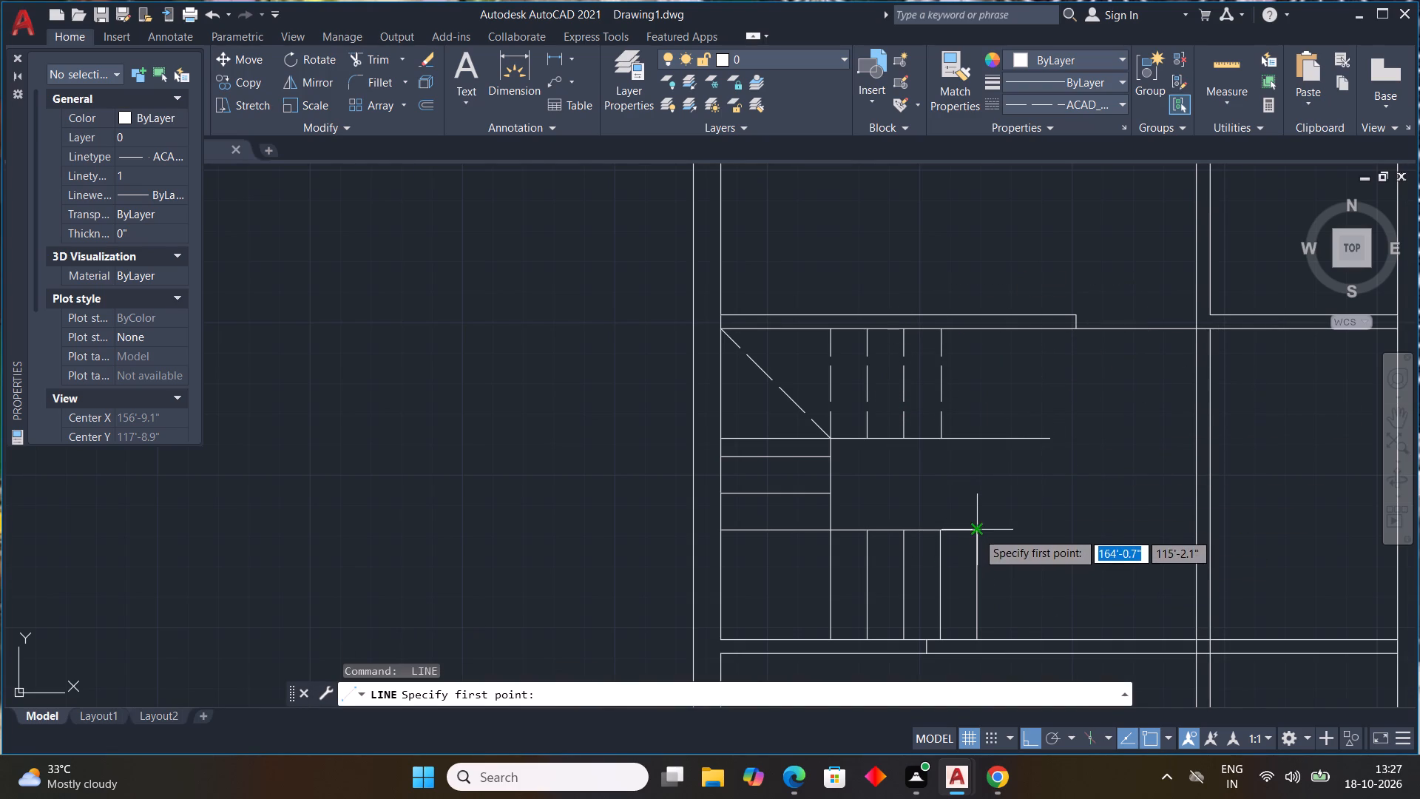
{"action": "left_click", "coordinate": [977, 439]}
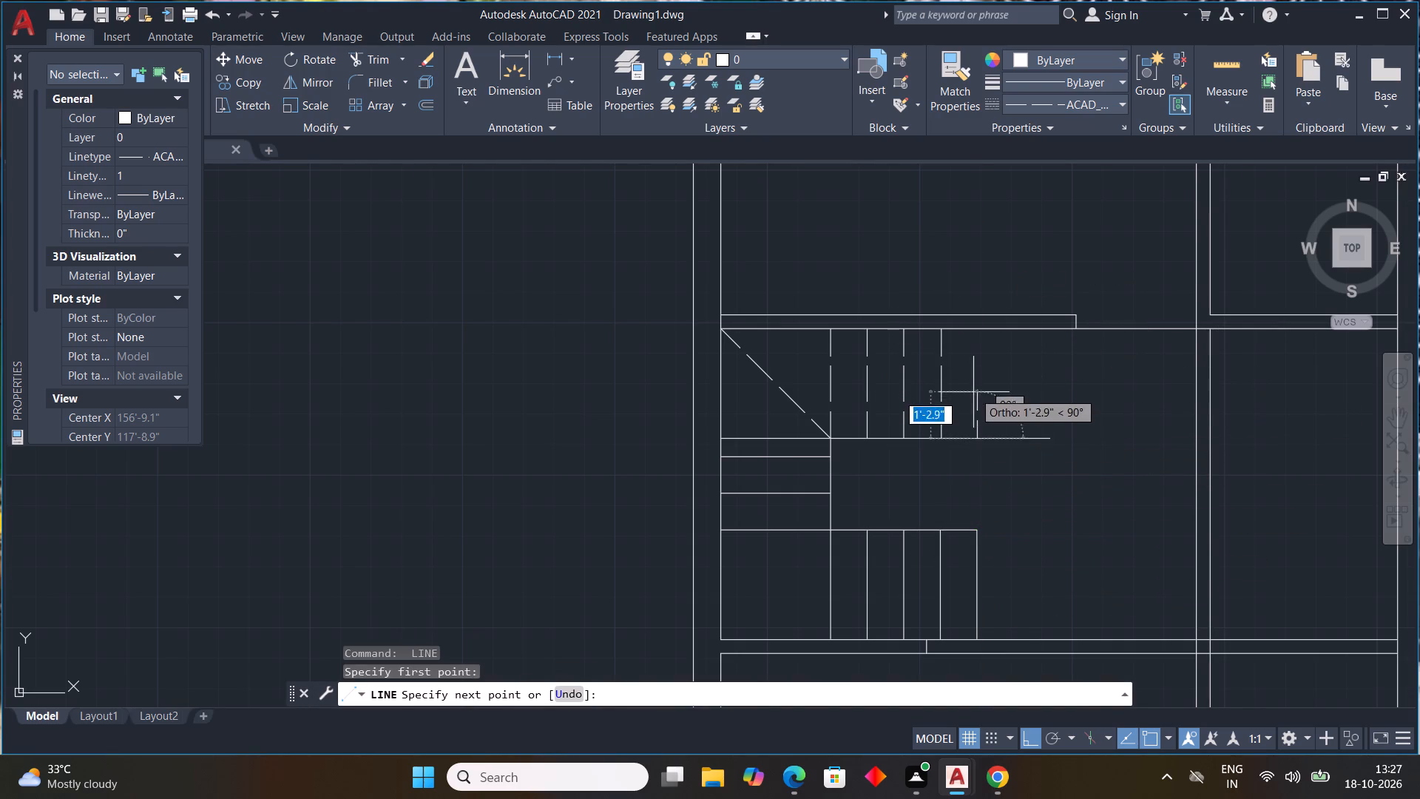
{"action": "left_click", "coordinate": [981, 330]}
{"action": "key", "text": "Escape"}
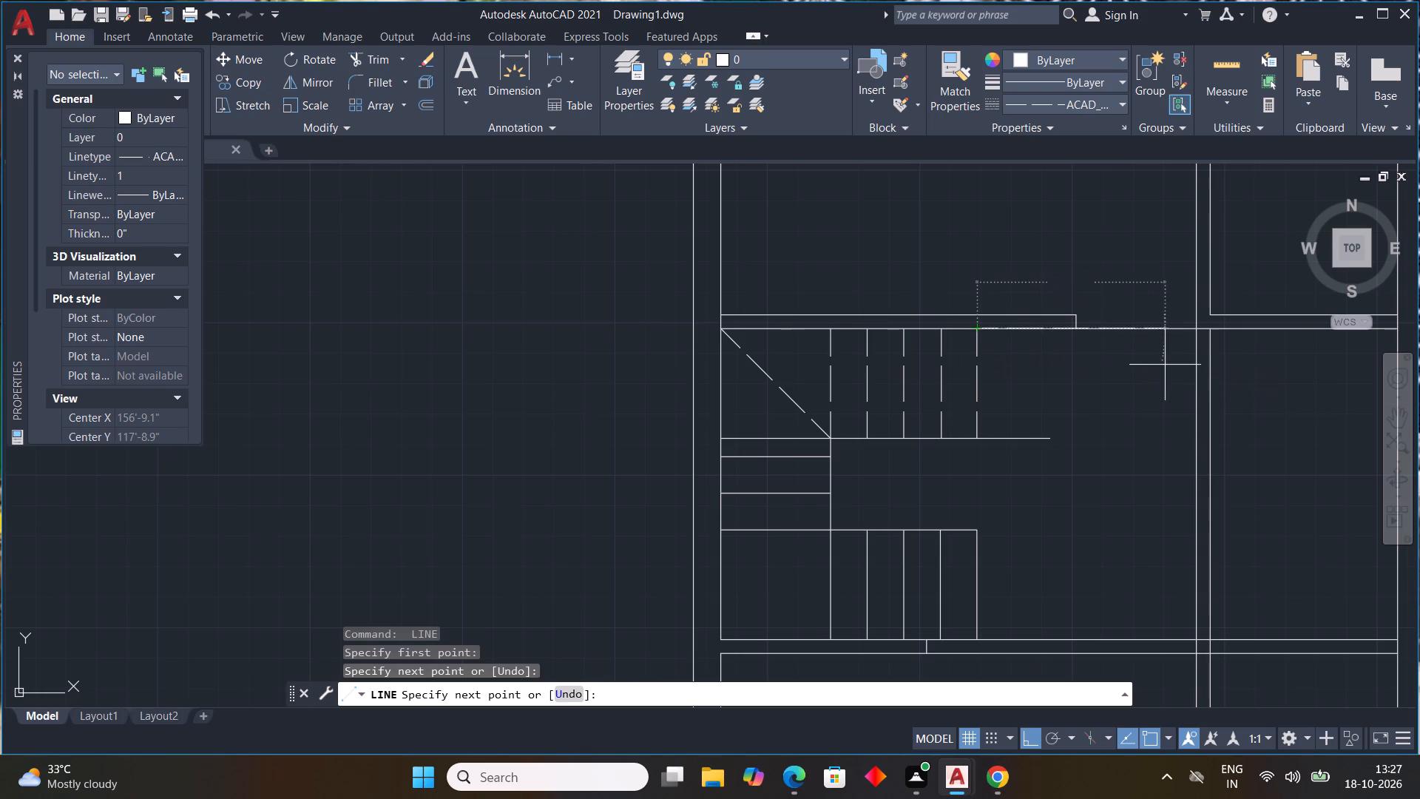
Offset the last dashed tread line 1' away from the landing, and offset the resulting line another 1' to complete the upper flight.
{"action": "type", "text": "OFF"}
{"action": "key", "text": "space"}
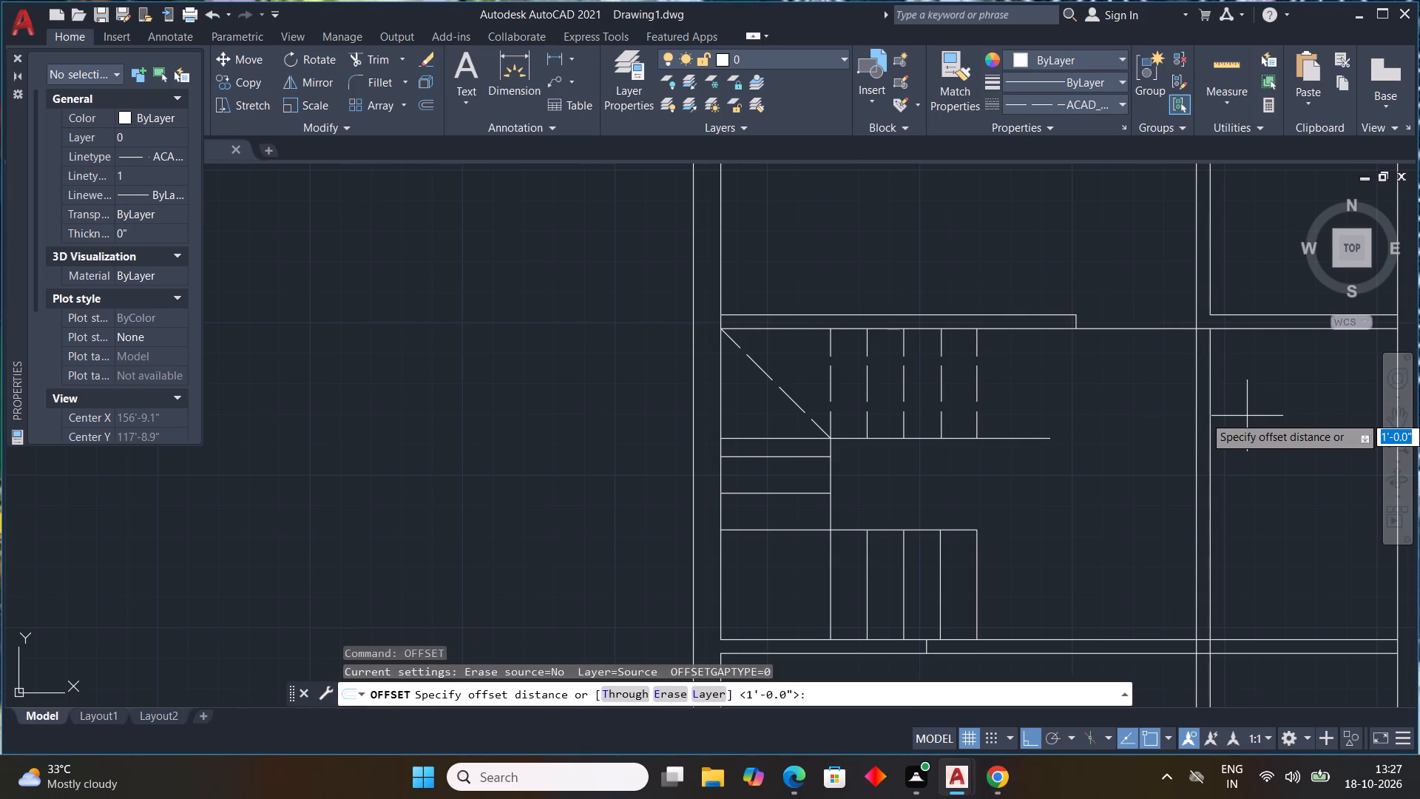
{"action": "type", "text": "1'"}
{"action": "key", "text": "Return"}
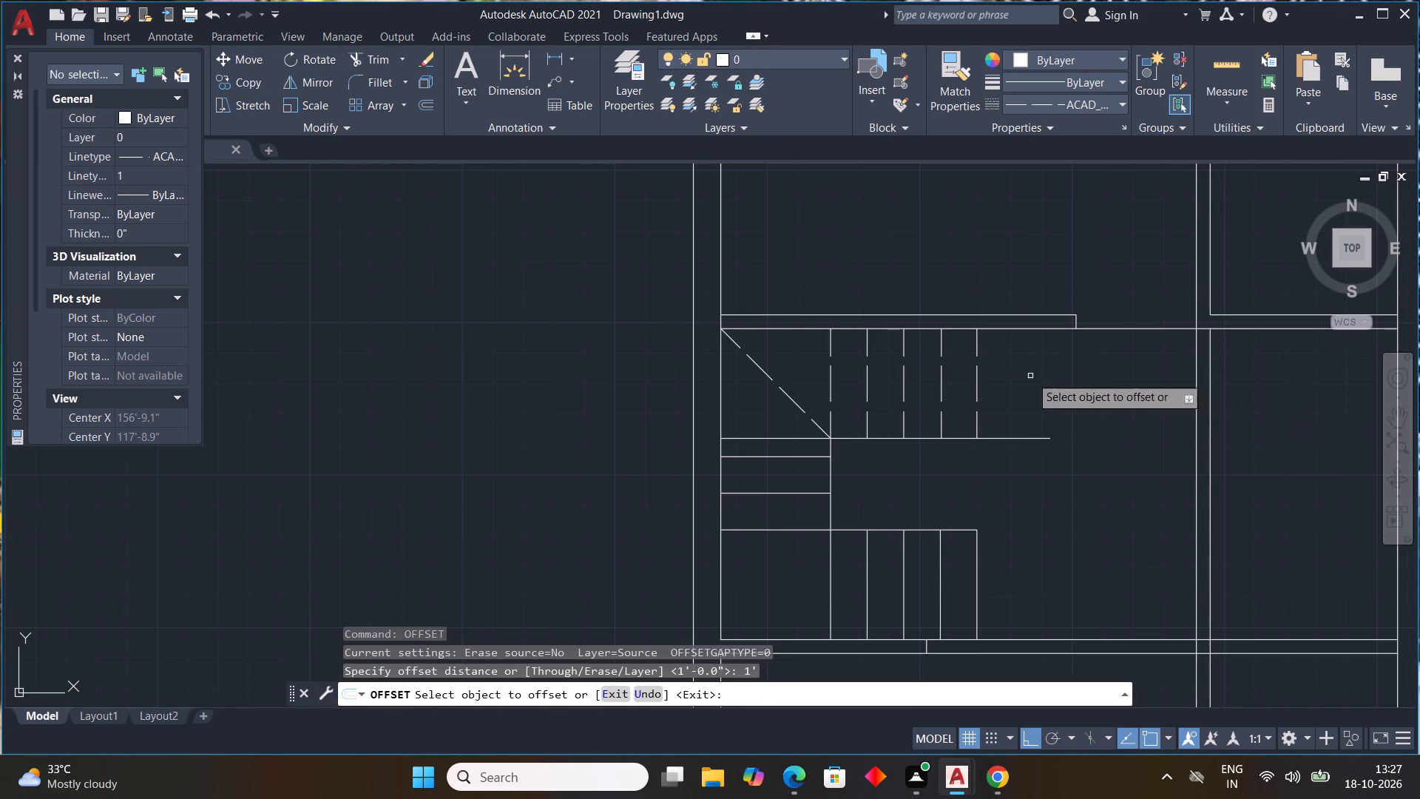
{"action": "left_click_drag", "start_coordinate": [978, 392], "coordinate": [994, 387]}
{"action": "left_click", "coordinate": [1014, 380]}
{"action": "left_click", "coordinate": [1015, 380]}
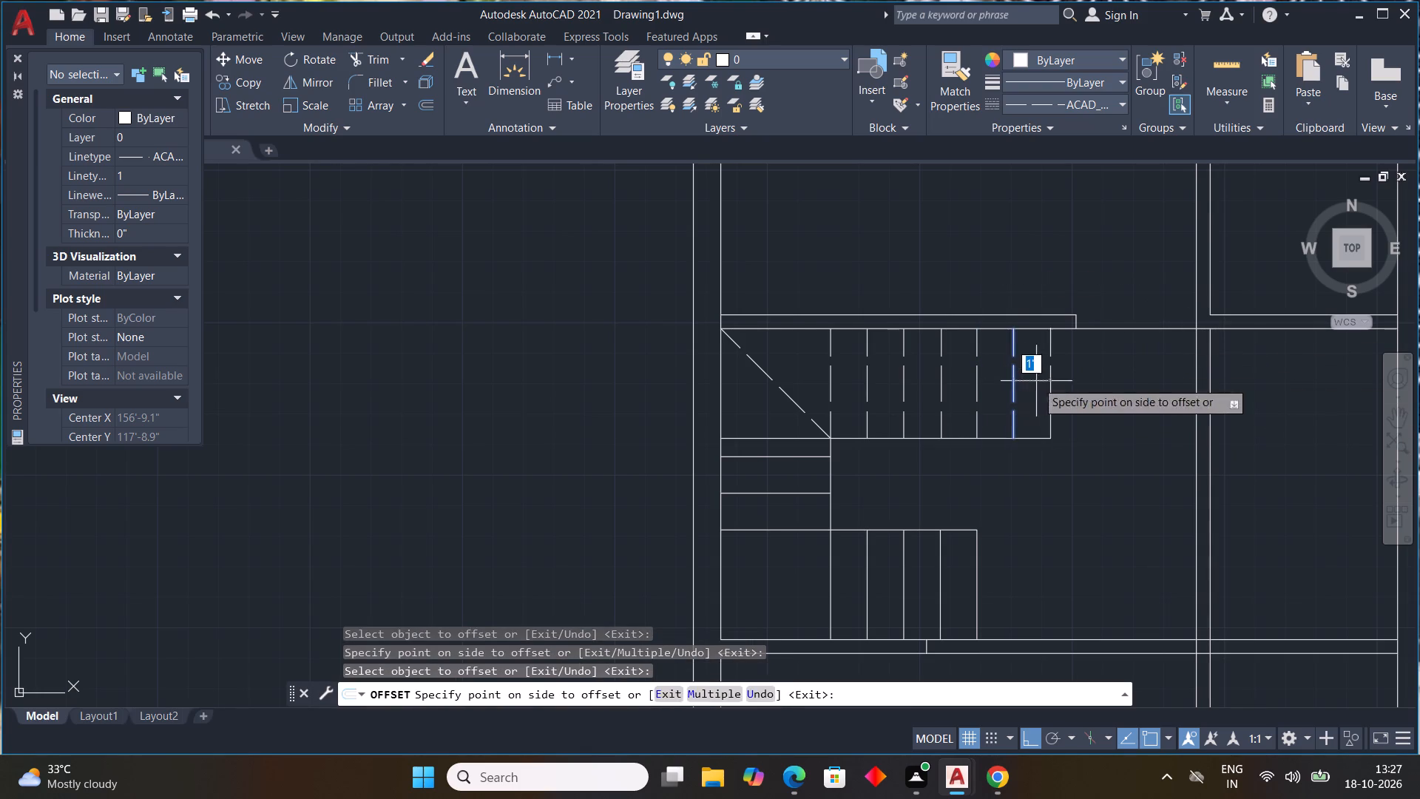
{"action": "left_click", "coordinate": [1038, 381]}
{"action": "key", "text": "Escape"}
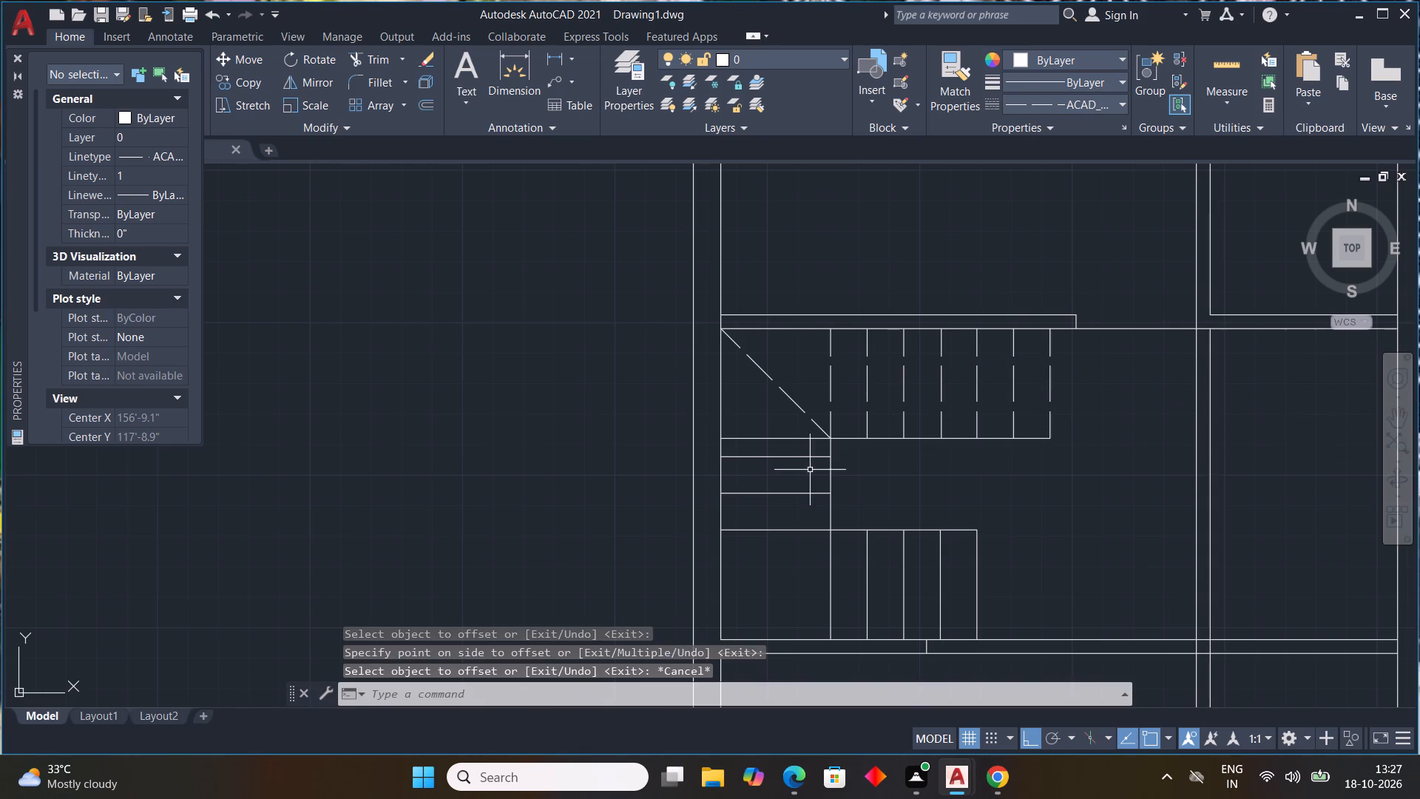
Set the current linetype to ByLayer and draw a solid diagonal from the lower landing's inner corner to the room's lower-left corner.
{"action": "scroll", "coordinate": [805, 475], "scroll_direction": "down", "scroll_amount": 1}
{"action": "scroll", "coordinate": [800, 505], "scroll_direction": "up", "scroll_amount": 3}
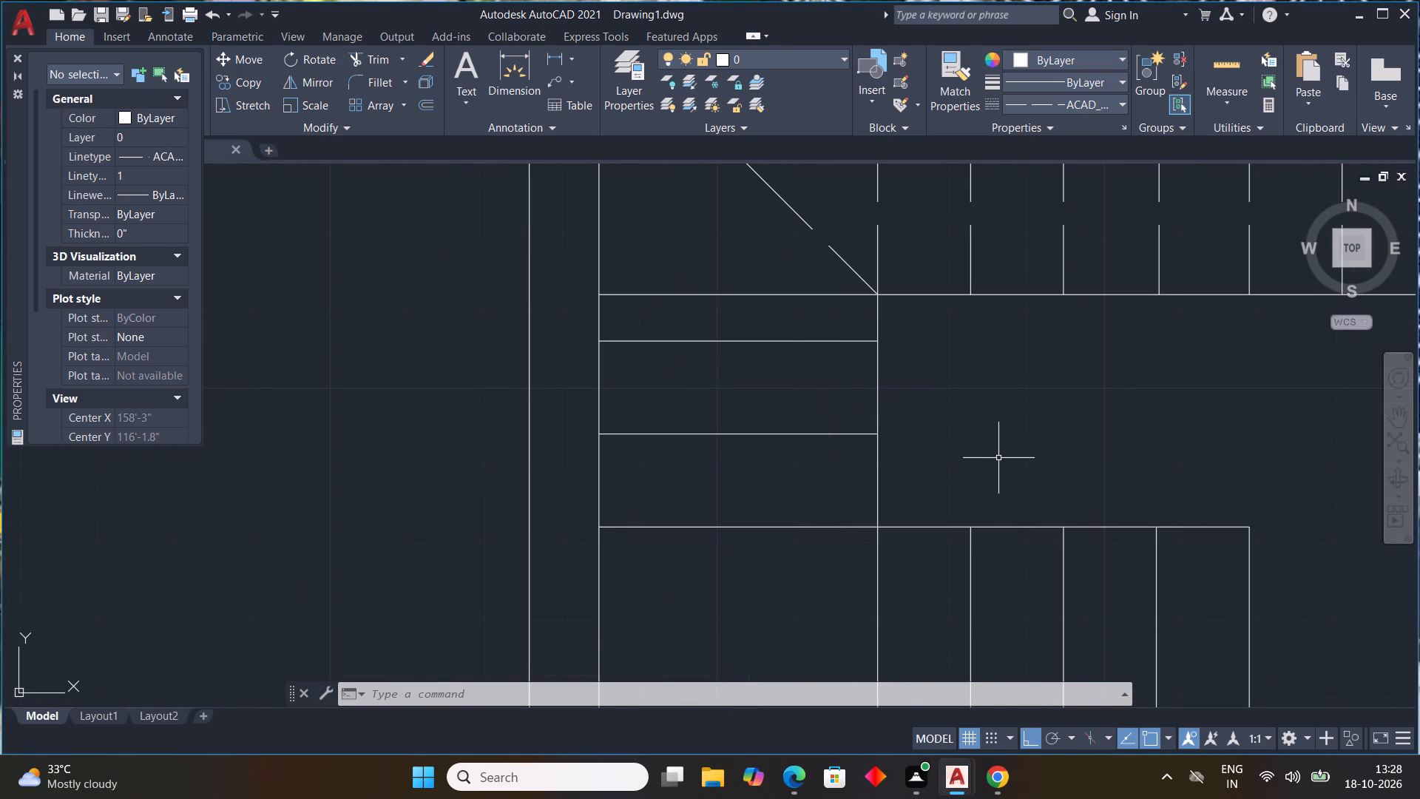
{"action": "left_click", "coordinate": [1053, 109]}
{"action": "left_click", "coordinate": [1061, 127]}
{"action": "key", "text": "l"}
{"action": "key", "text": "space"}
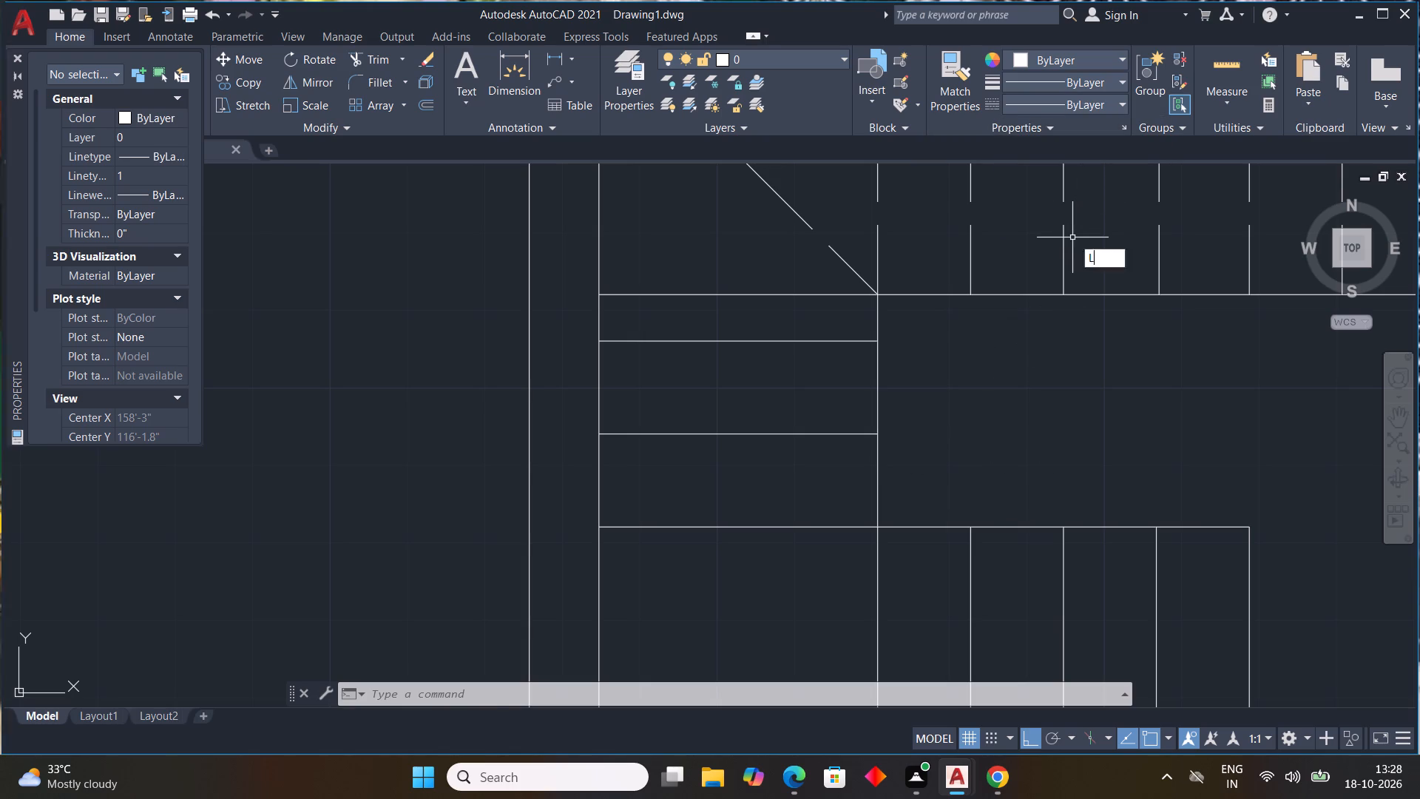
{"action": "middle_click_drag", "start_coordinate": [887, 399], "coordinate": [891, 289]}
{"action": "scroll", "coordinate": [887, 393], "scroll_direction": "down", "scroll_amount": 1}
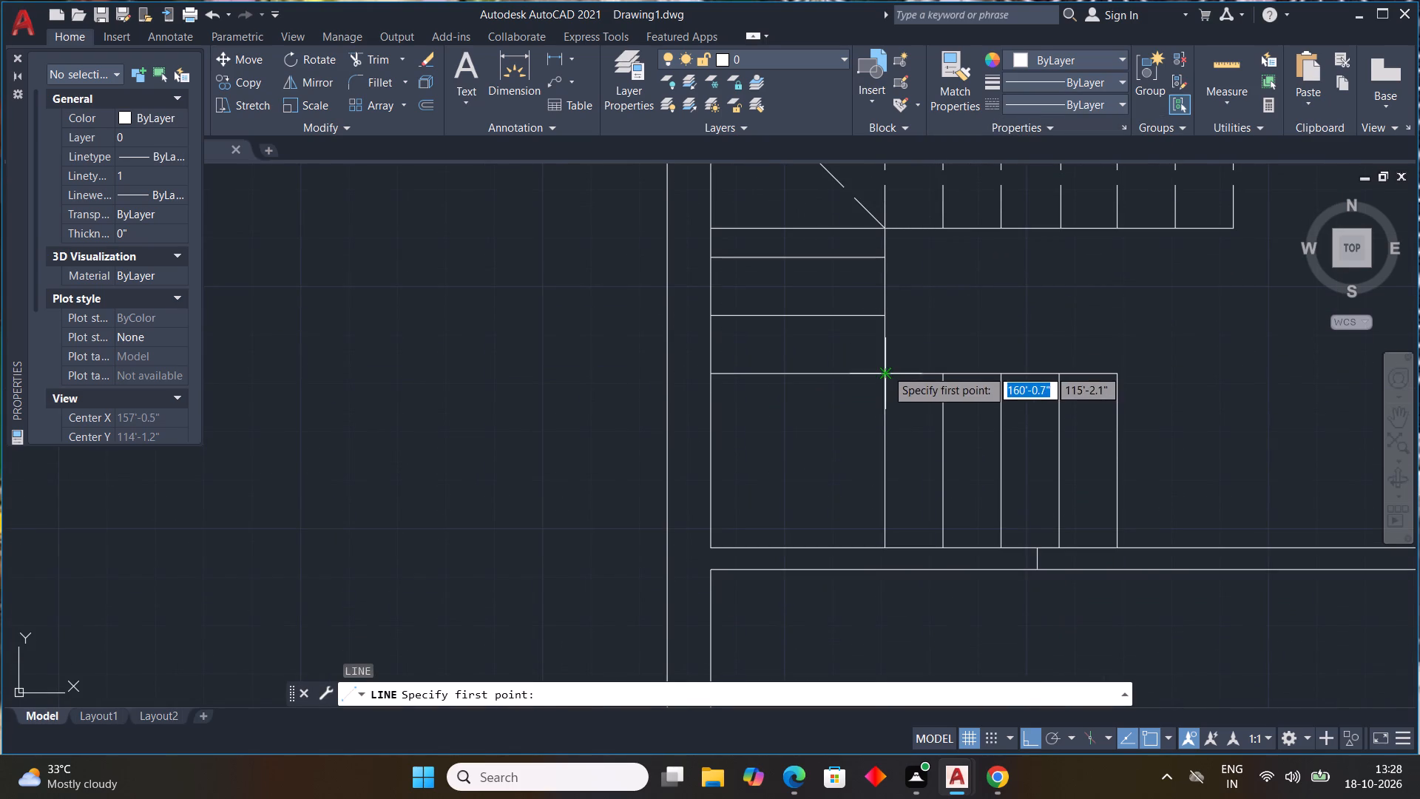
{"action": "left_click", "coordinate": [886, 369]}
{"action": "left_click", "coordinate": [711, 543]}
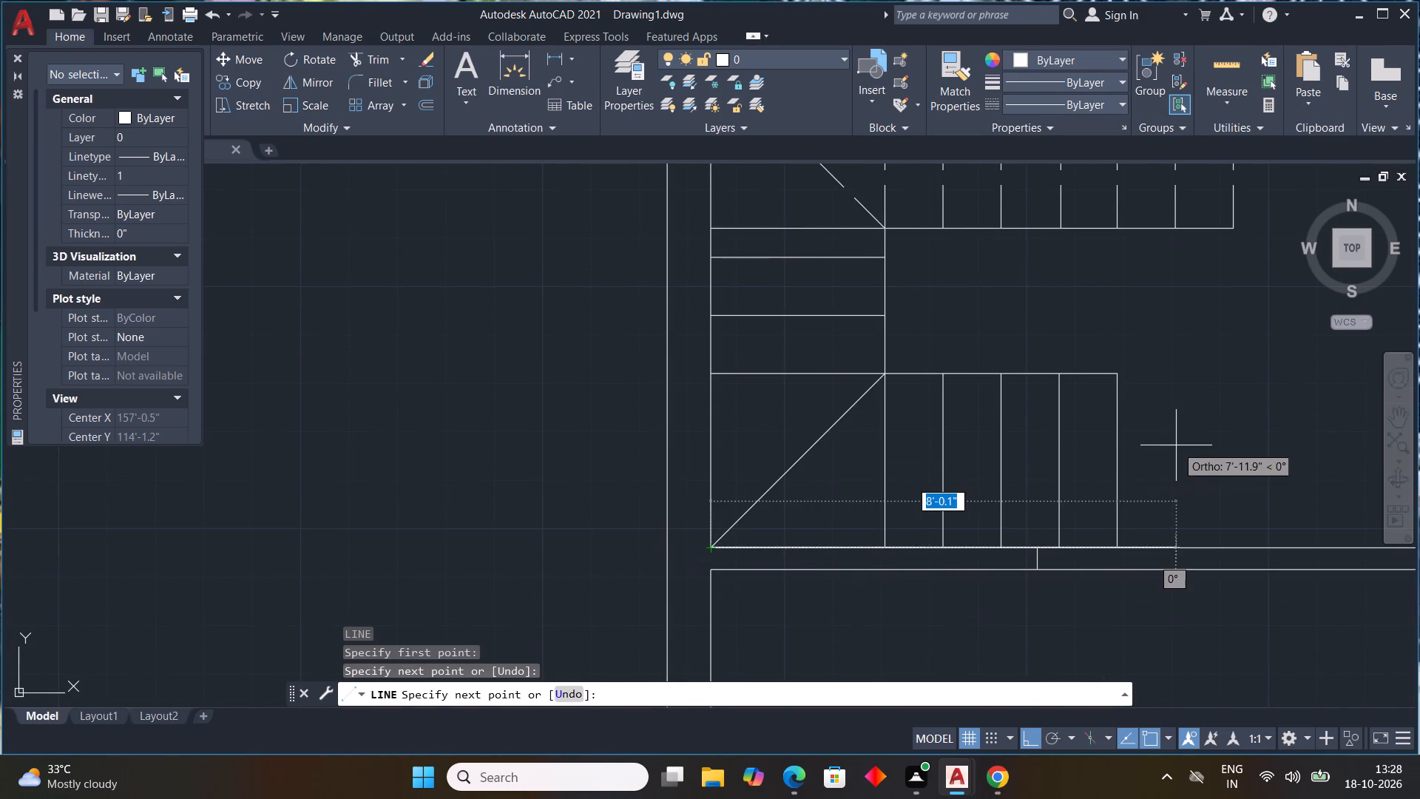
{"action": "key", "text": "Escape"}
Start the stair direction line at the midpoint of the lower flight's outermost tread line and run it to the midpoint of the lower landing diagonal.
{"action": "scroll", "coordinate": [1102, 417], "scroll_direction": "down", "scroll_amount": 3}
{"action": "middle_click_drag", "start_coordinate": [1135, 399], "coordinate": [919, 423]}
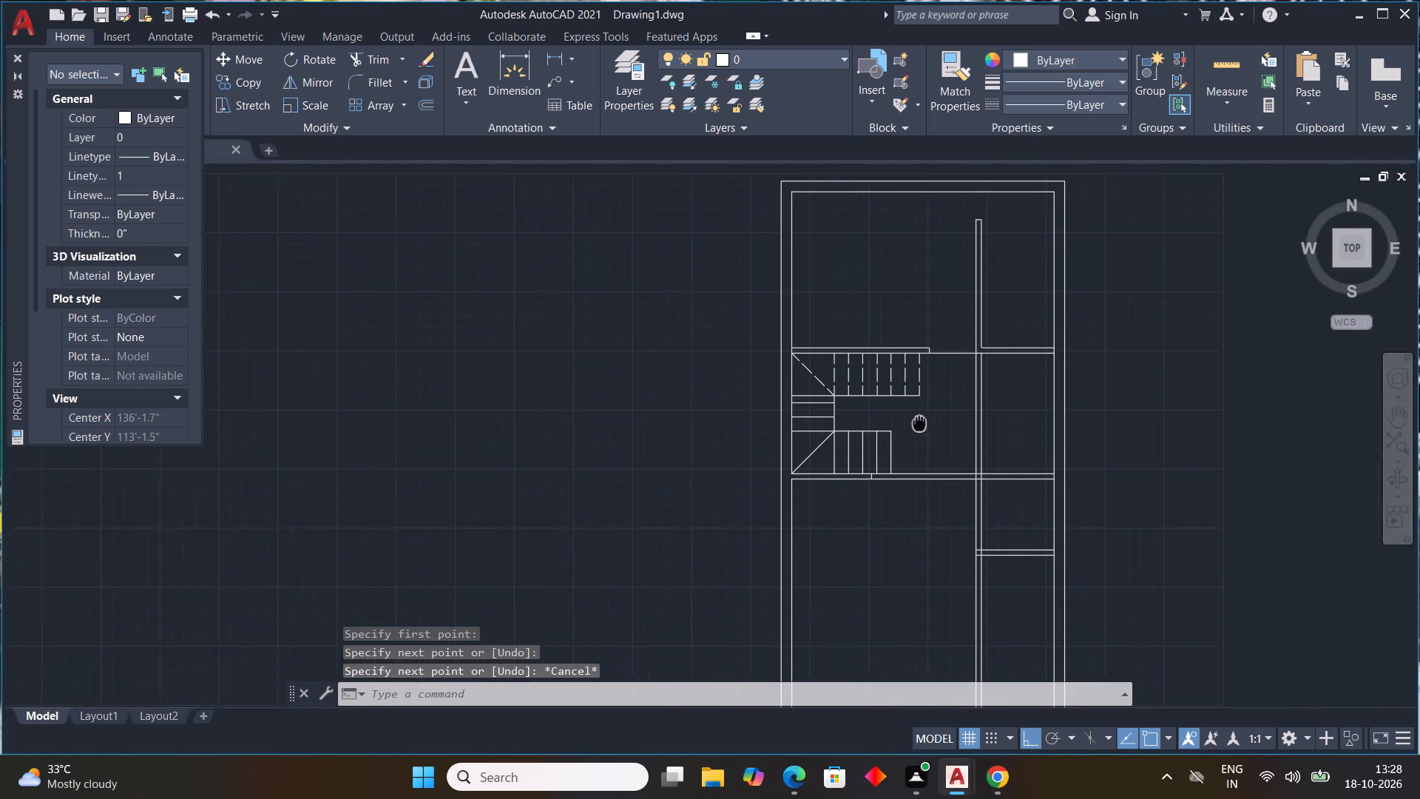
{"action": "middle_click_drag", "start_coordinate": [919, 423], "coordinate": [905, 411]}
{"action": "key", "text": "l"}
{"action": "key", "text": "space"}
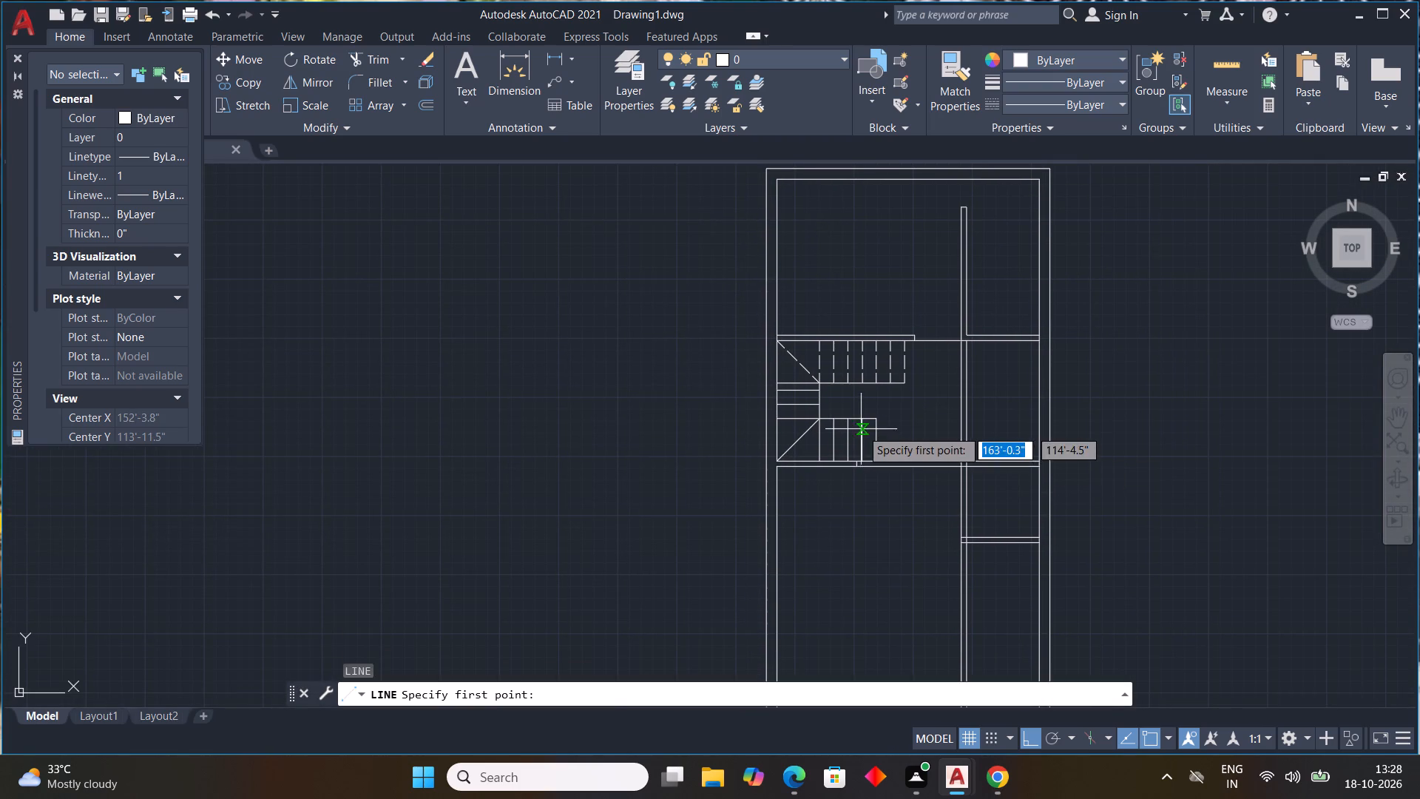
{"action": "scroll", "coordinate": [862, 429], "scroll_direction": "up", "scroll_amount": 2}
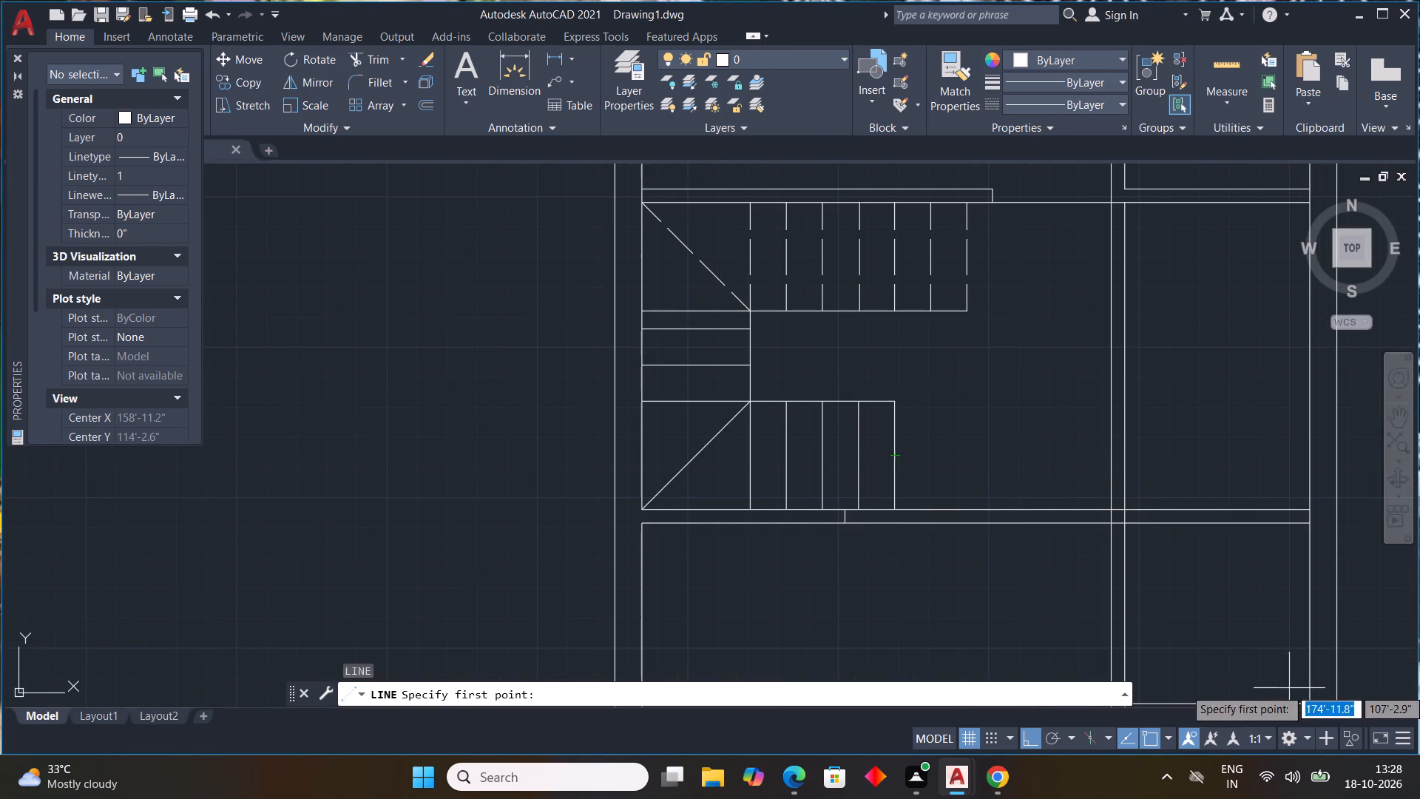
{"action": "left_click", "coordinate": [892, 456]}
{"action": "scroll", "coordinate": [706, 464], "scroll_direction": "up", "scroll_amount": 1}
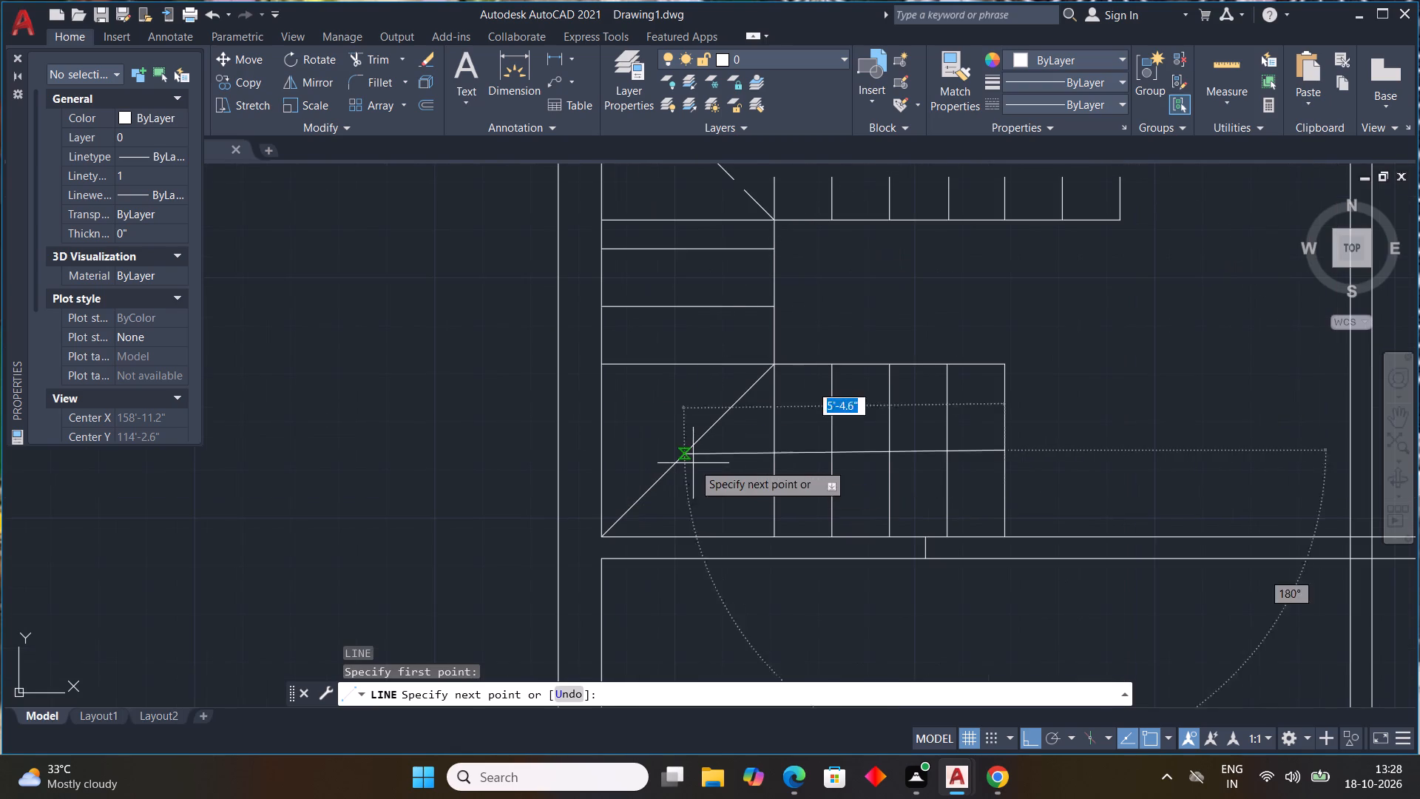
{"action": "left_click", "coordinate": [693, 454]}
Continue the direction line vertically to the dashed diagonal's midpoint, and horizontally about 4'-6" to the upper flight's fourth dashed tread line.
{"action": "middle_click_drag", "start_coordinate": [728, 327], "coordinate": [740, 485]}
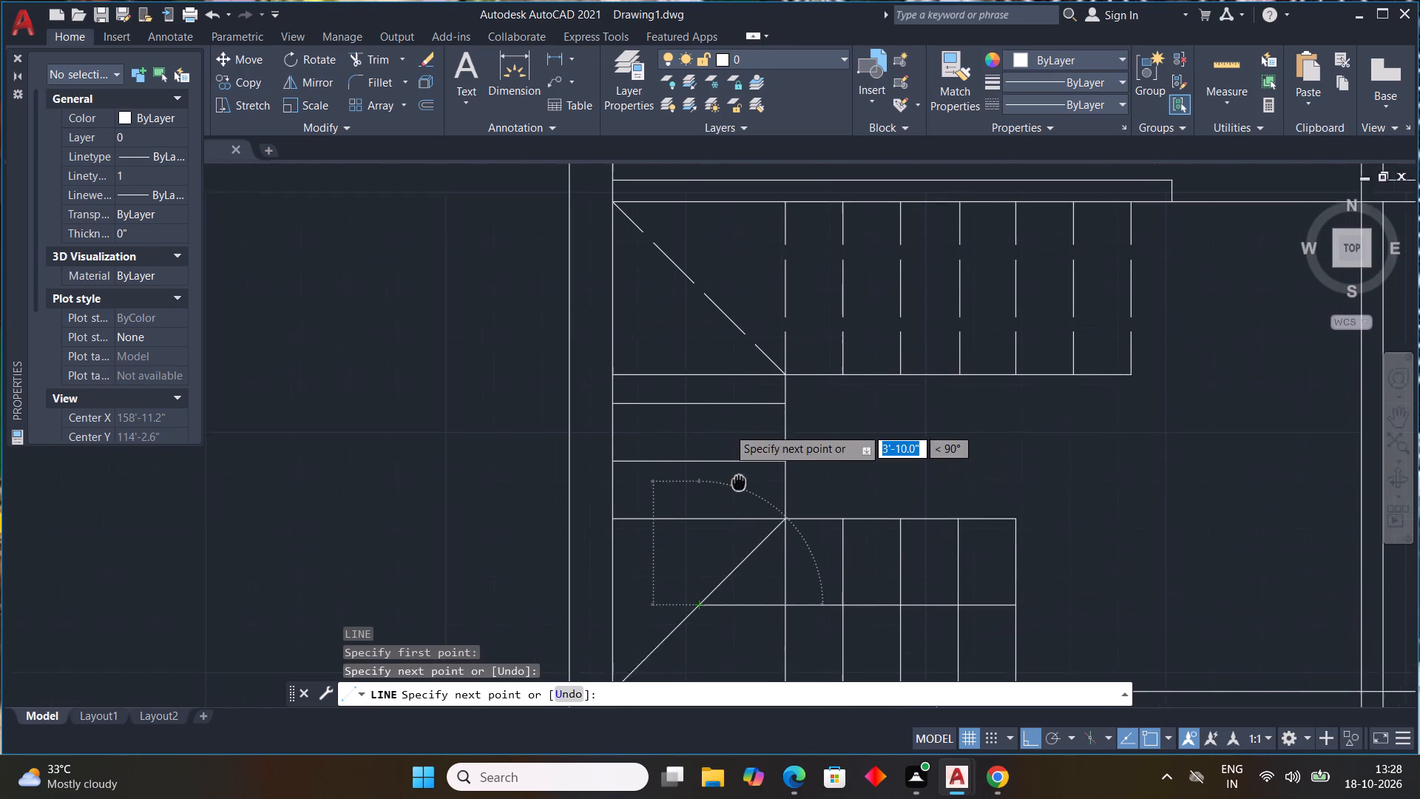
{"action": "middle_click_drag", "start_coordinate": [740, 485], "coordinate": [741, 495]}
{"action": "scroll", "coordinate": [708, 338], "scroll_direction": "up", "scroll_amount": 1}
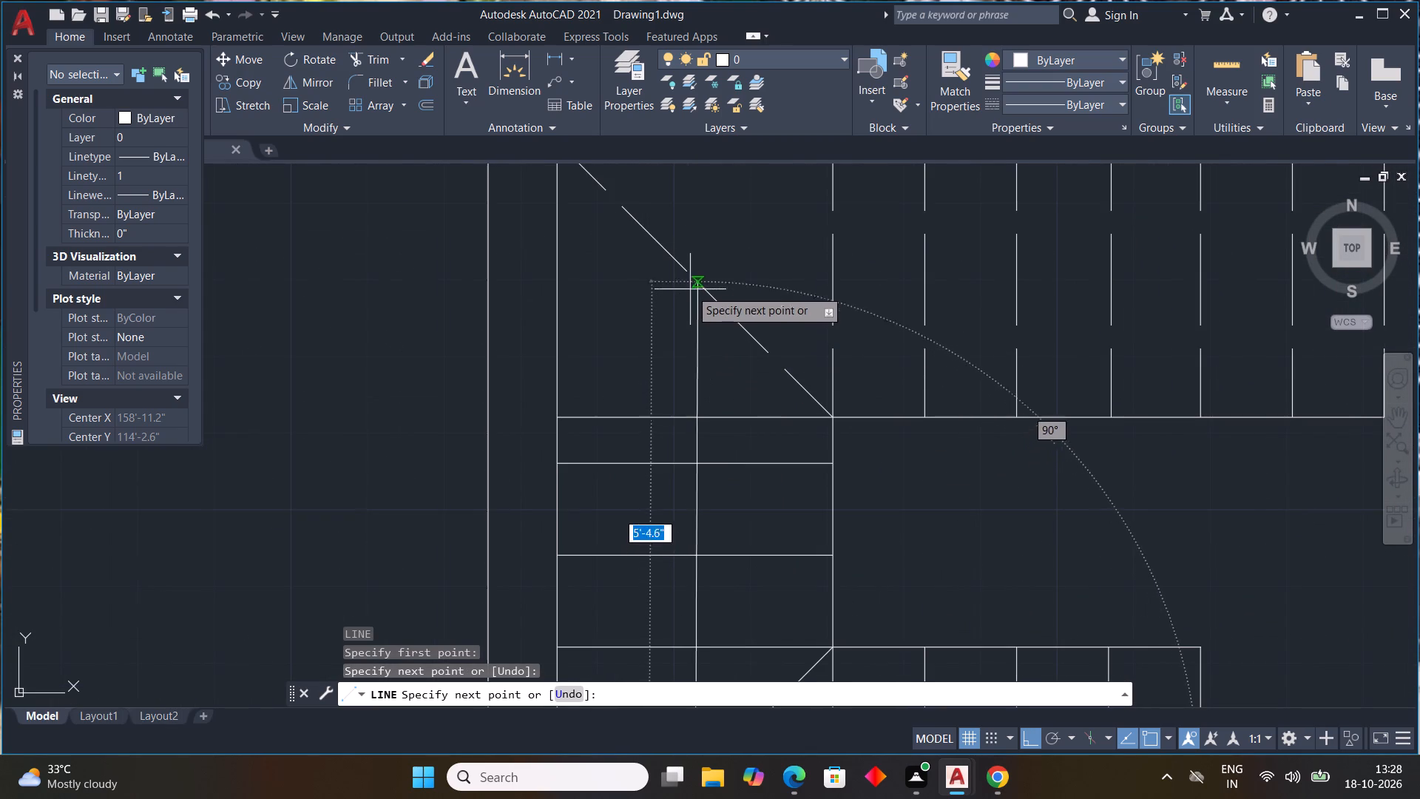
{"action": "left_click", "coordinate": [690, 286]}
{"action": "scroll", "coordinate": [970, 287], "scroll_direction": "down", "scroll_amount": 2}
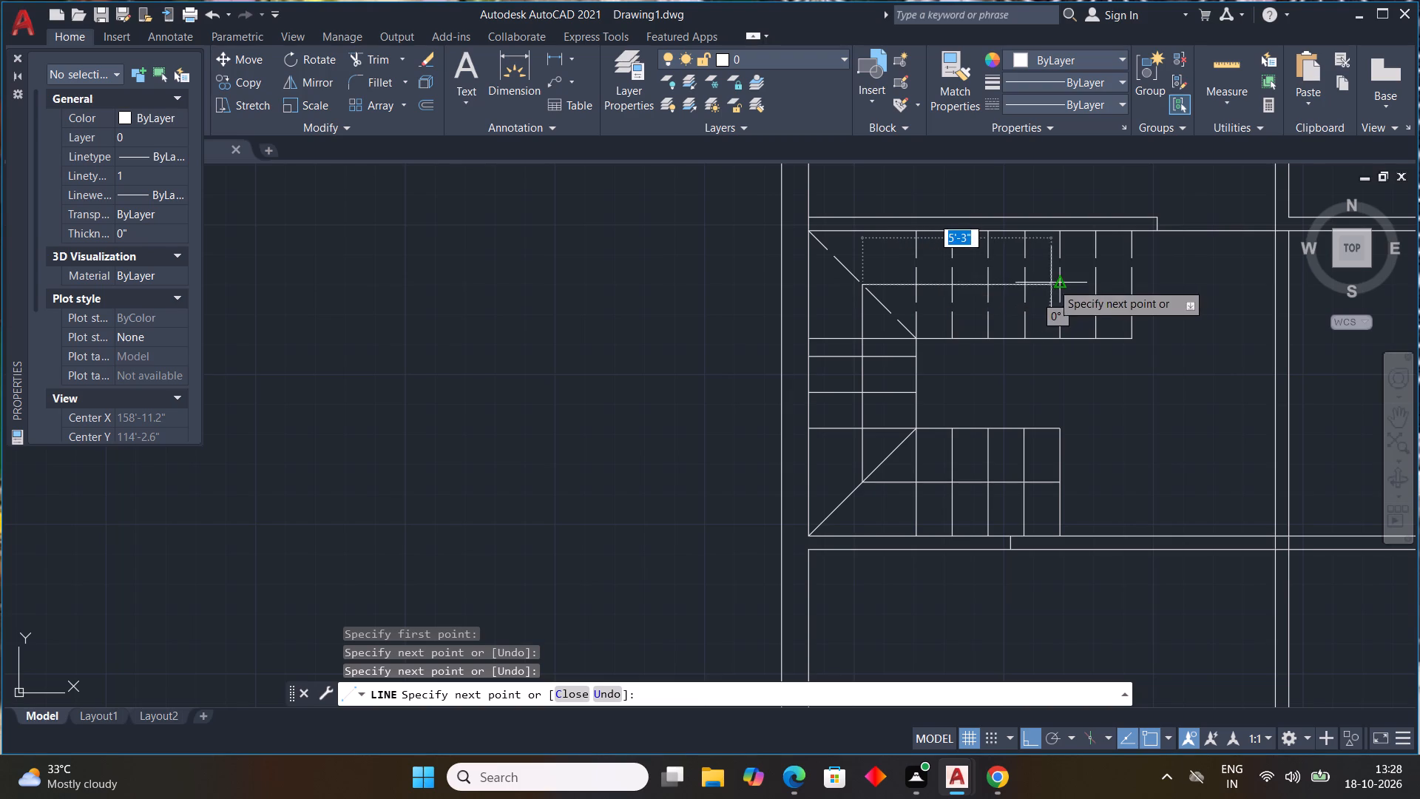
{"action": "middle_click_drag", "start_coordinate": [1035, 299], "coordinate": [953, 317]}
{"action": "scroll", "coordinate": [906, 324], "scroll_direction": "up", "scroll_amount": 3}
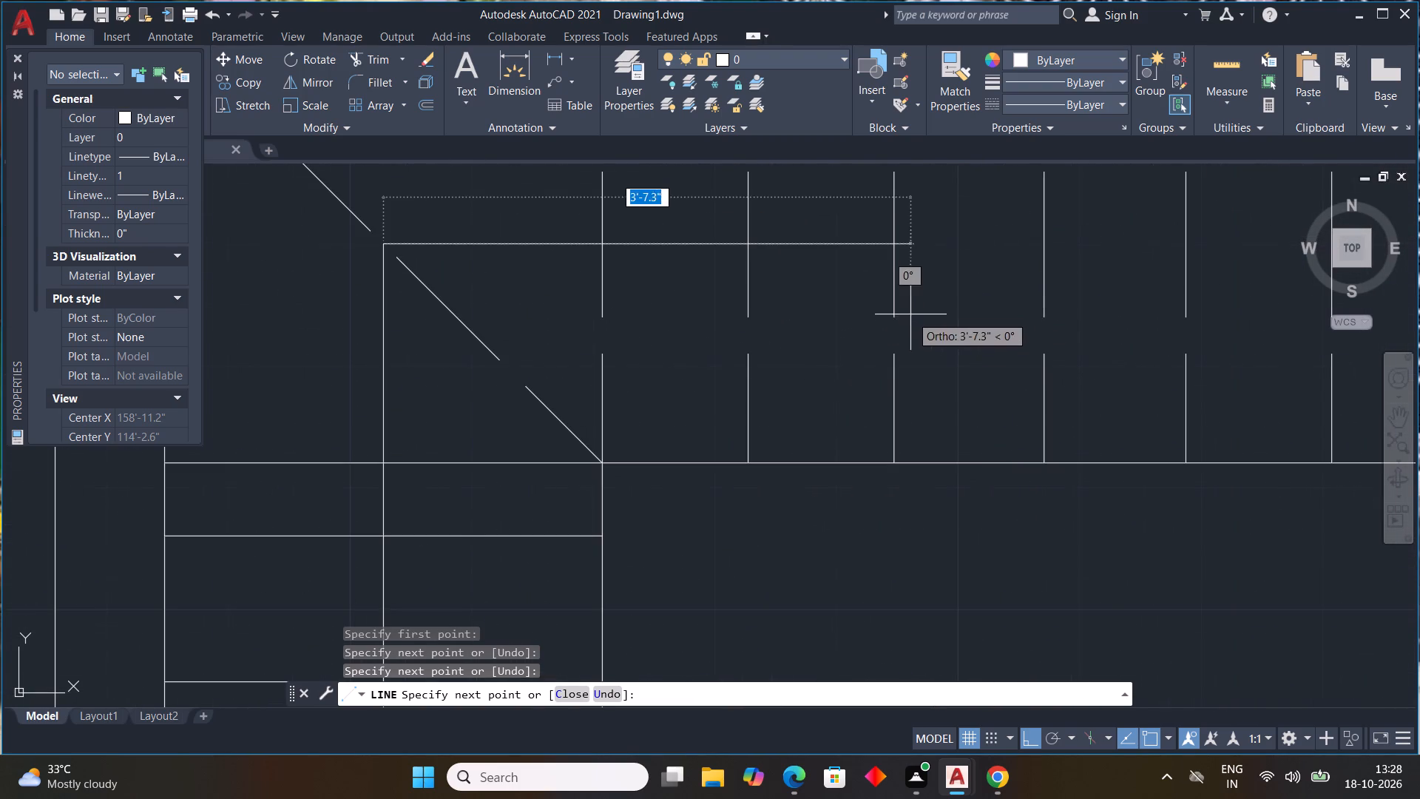
{"action": "left_click", "coordinate": [1041, 242]}
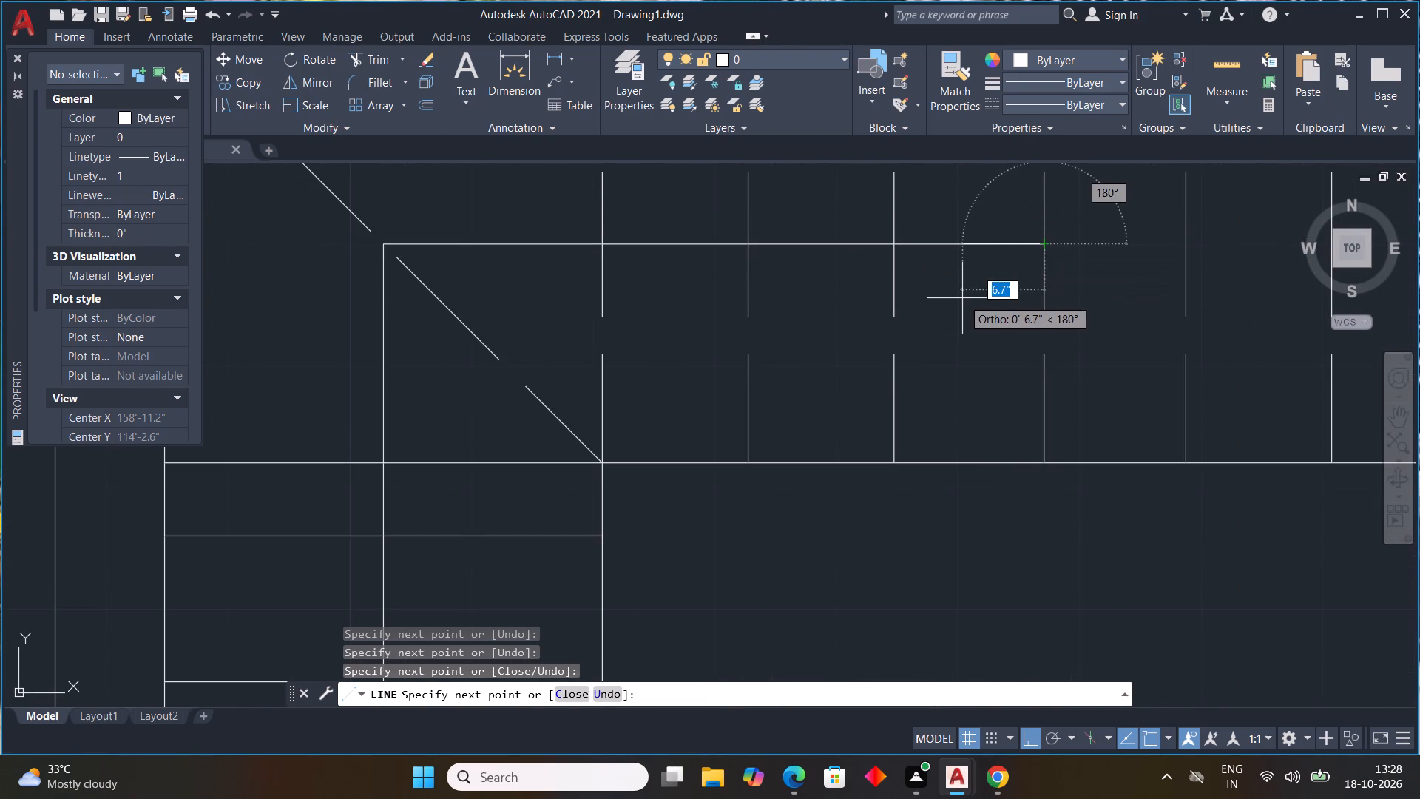
With Ortho off, draw a triangular arrowhead with slanted sides about 12" long at the end of the direction line.
{"action": "key", "text": "F8"}
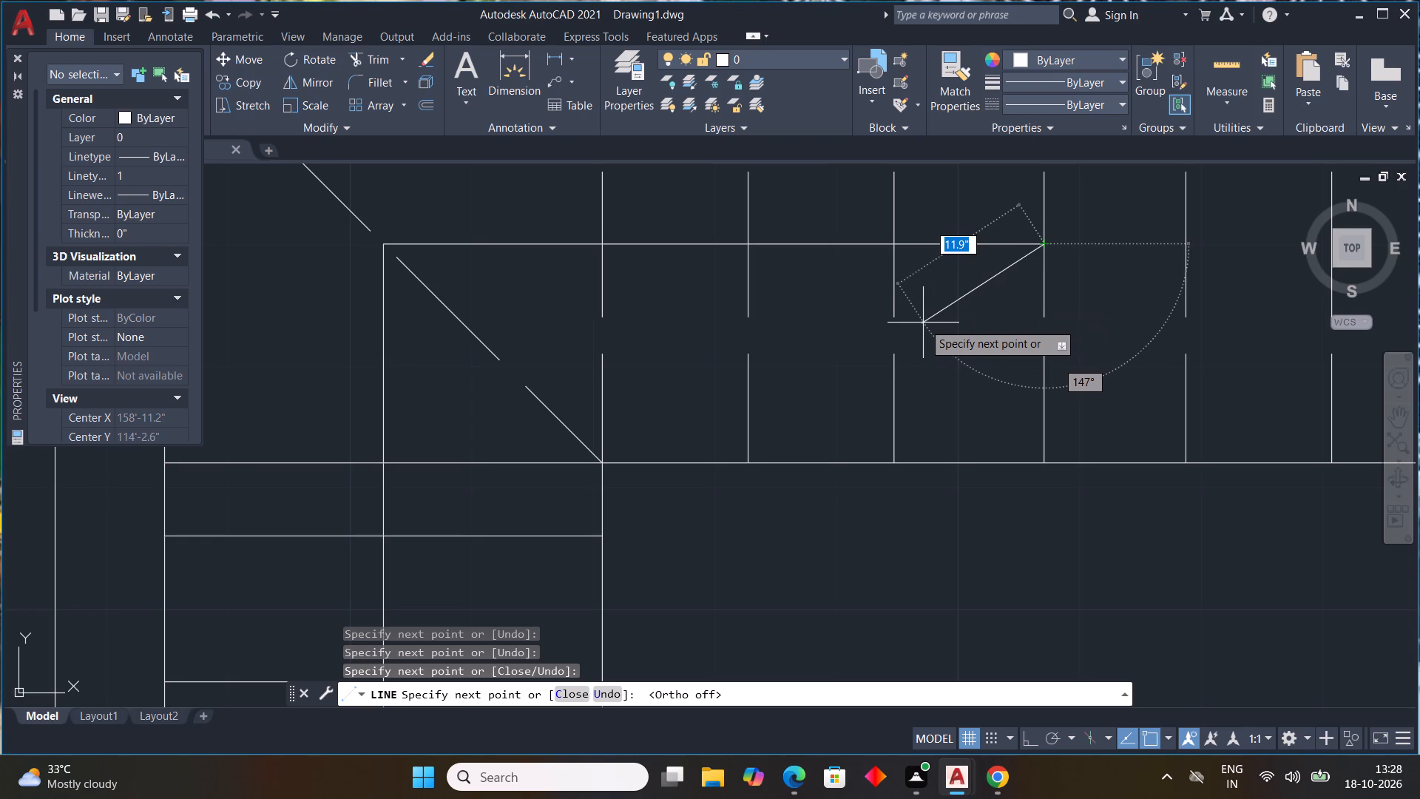
{"action": "left_click", "coordinate": [923, 326]}
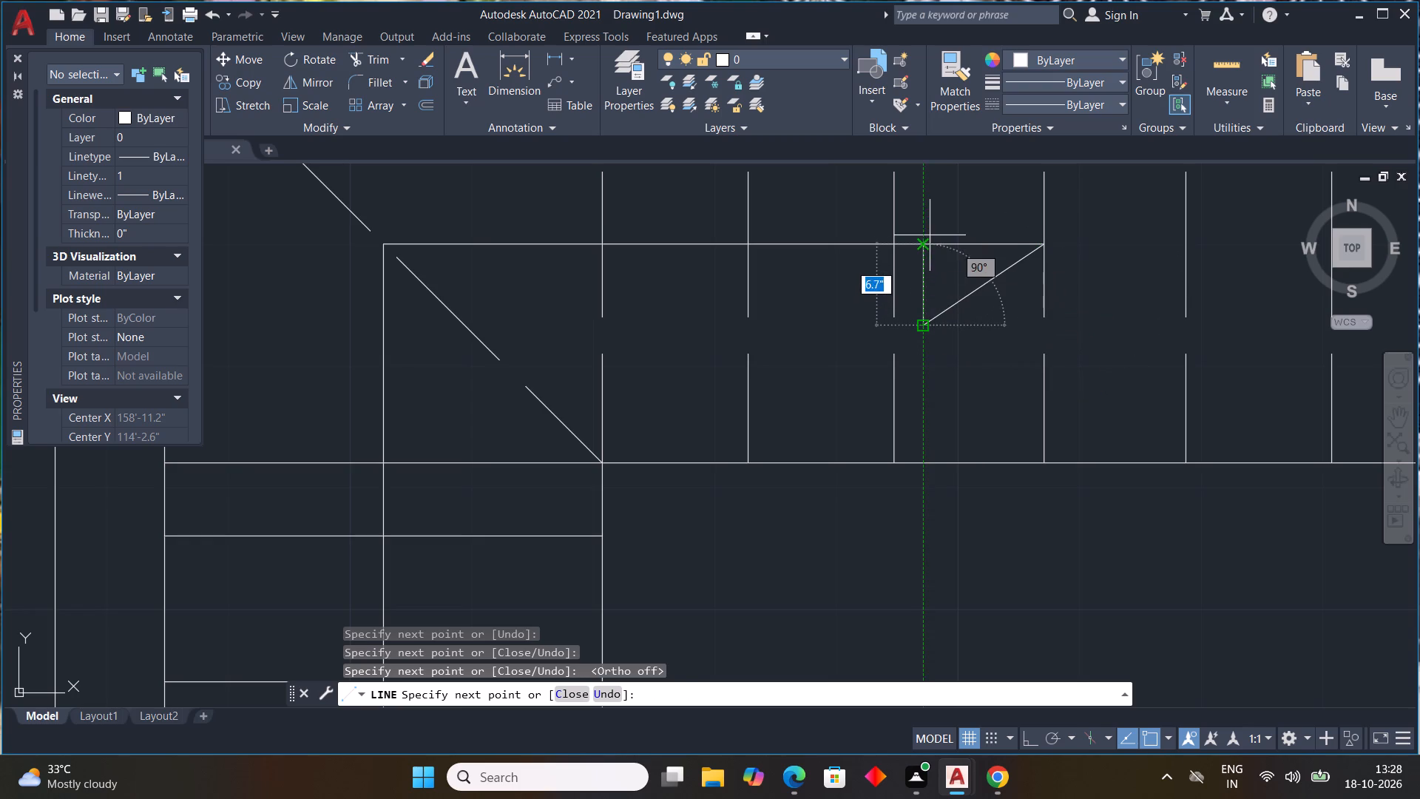
{"action": "middle_click_drag", "start_coordinate": [930, 235], "coordinate": [916, 387]}
{"action": "left_click", "coordinate": [915, 320]}
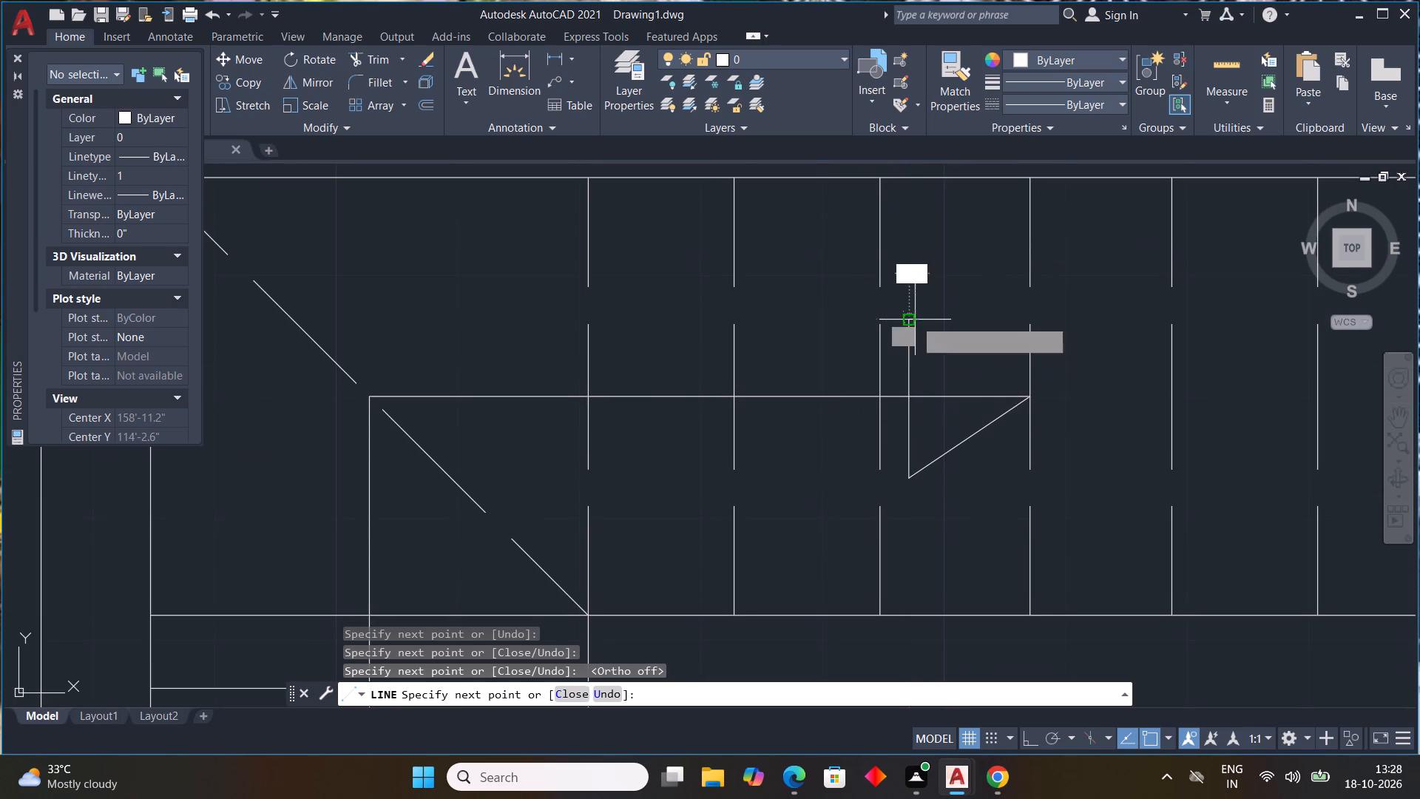
{"action": "left_click", "coordinate": [1032, 395]}
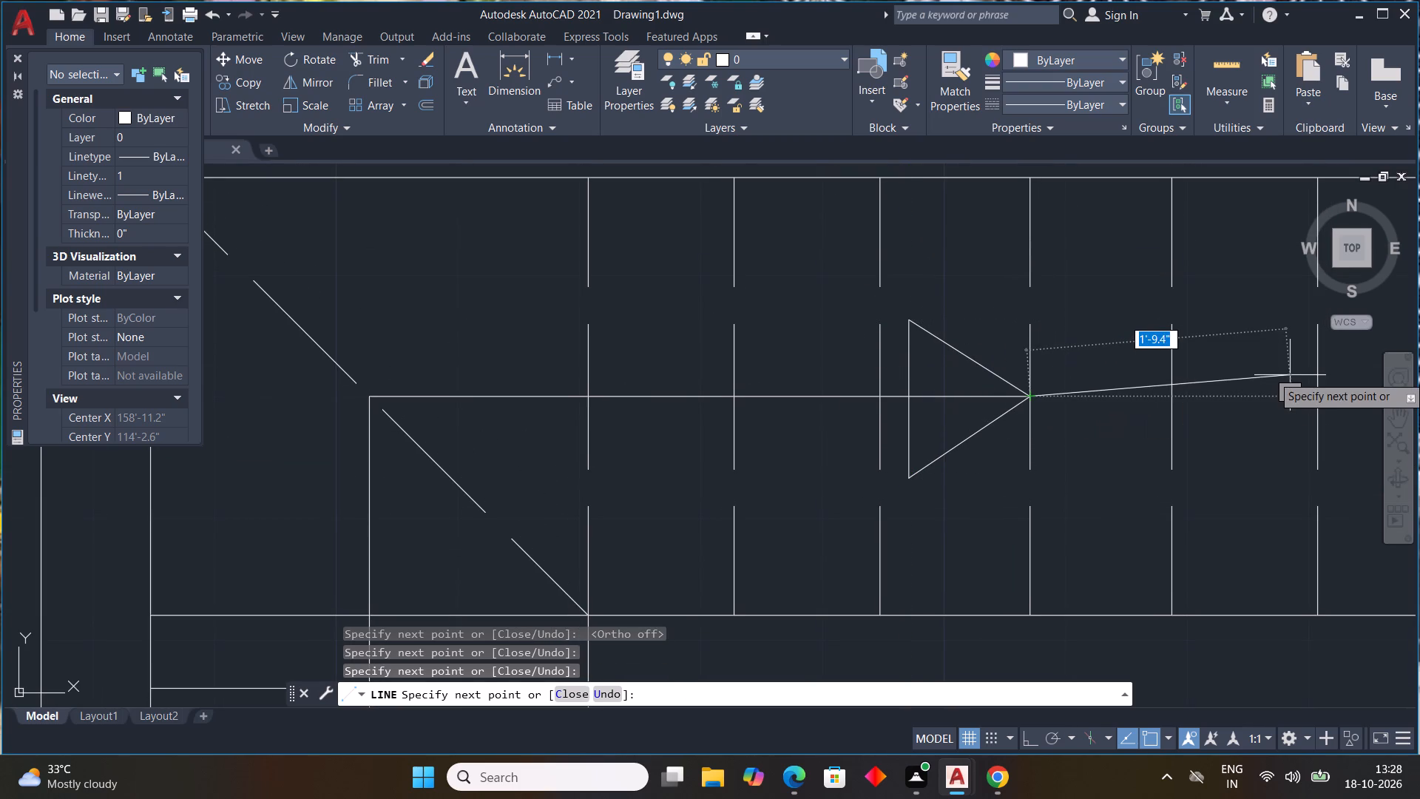
{"action": "key", "text": "Escape"}
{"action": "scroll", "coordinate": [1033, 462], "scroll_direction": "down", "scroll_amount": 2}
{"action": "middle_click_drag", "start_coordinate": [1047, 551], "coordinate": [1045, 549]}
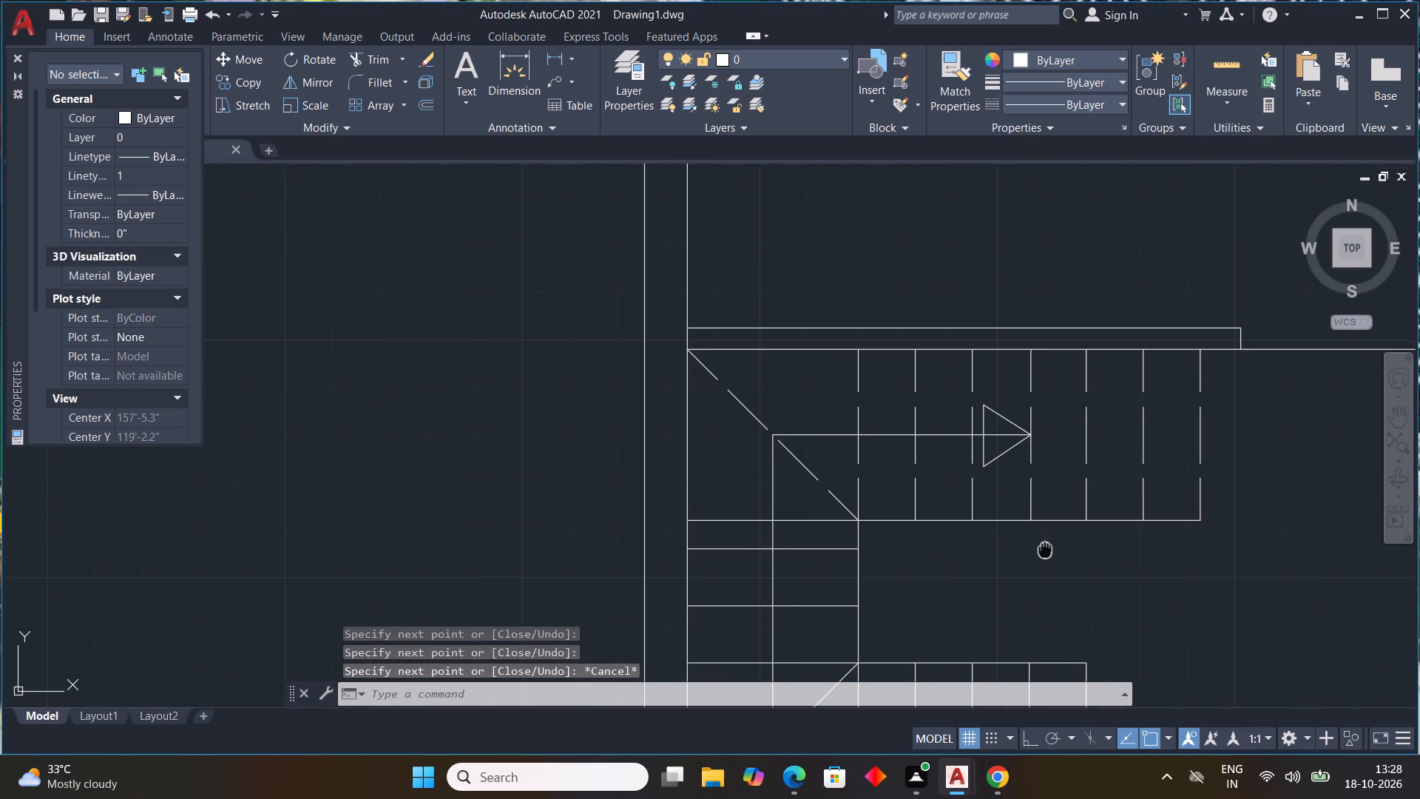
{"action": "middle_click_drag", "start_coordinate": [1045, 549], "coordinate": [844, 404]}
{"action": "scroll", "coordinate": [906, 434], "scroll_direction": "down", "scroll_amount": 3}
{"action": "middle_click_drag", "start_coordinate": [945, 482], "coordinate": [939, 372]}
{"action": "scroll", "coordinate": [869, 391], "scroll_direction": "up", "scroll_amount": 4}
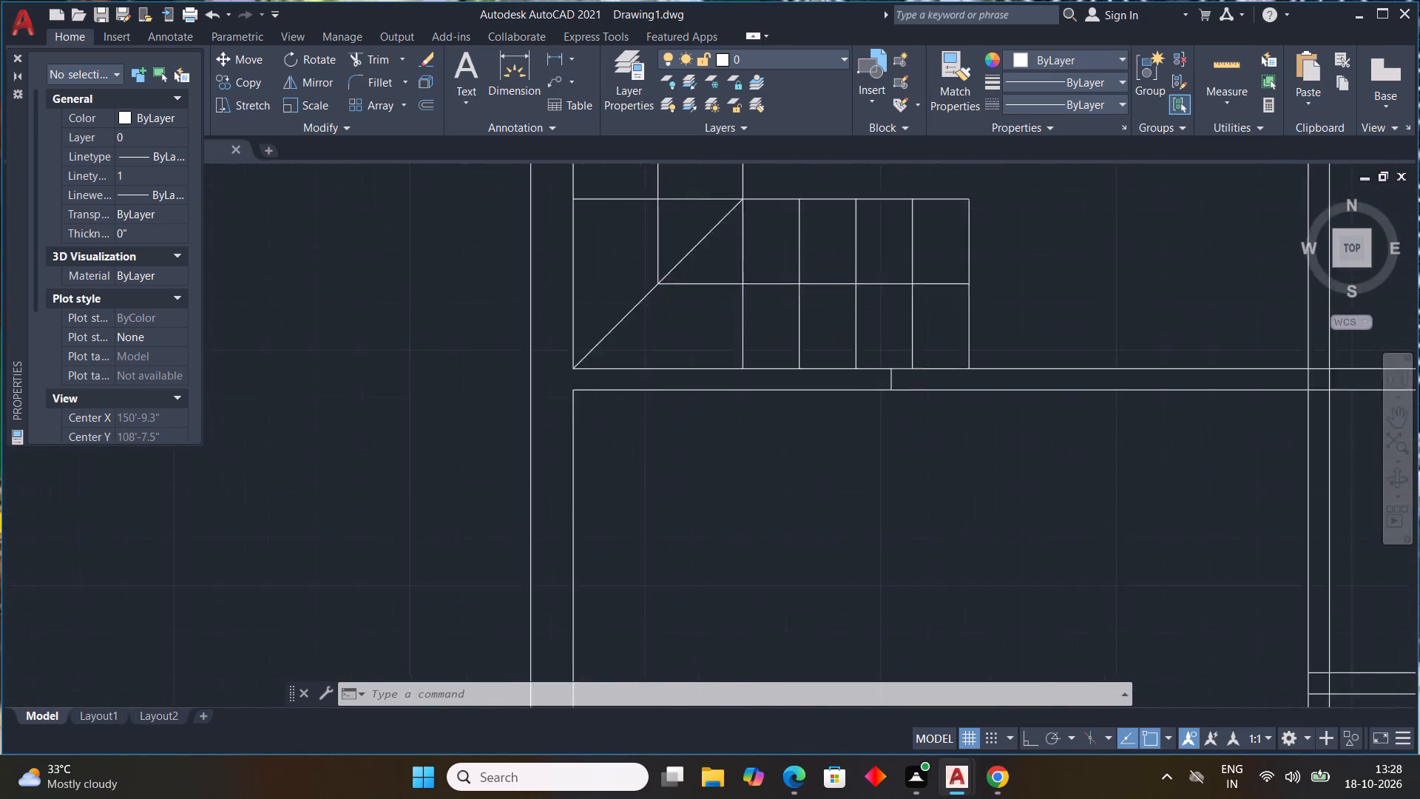
Erase the short vertical line crossing the partition below the staircase.
{"action": "left_click", "coordinate": [905, 377]}
{"action": "key", "text": "Delete"}
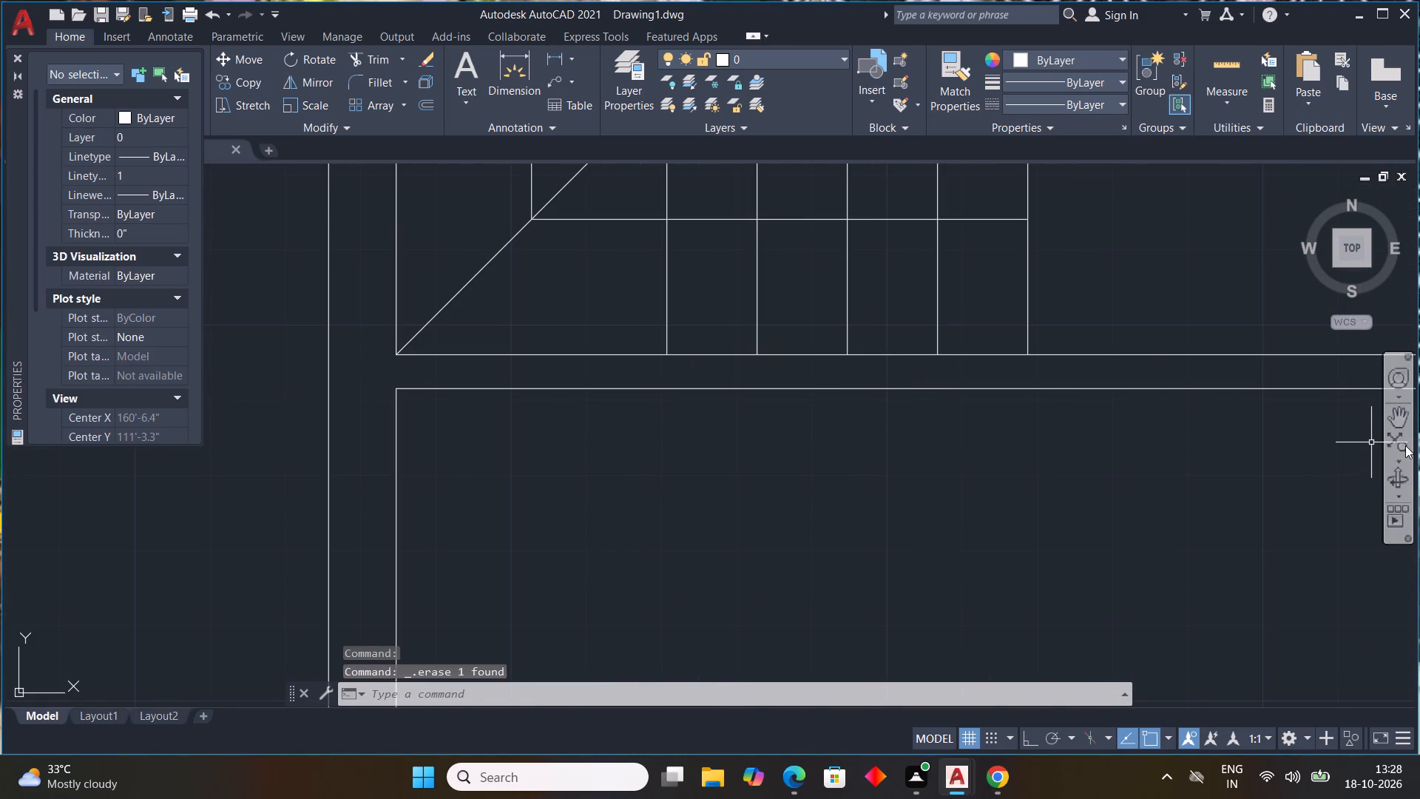
Draw a 4.5" vertical line across the partition below the staircase, in line with the lower flight's outermost tread line.
{"action": "type", "text": "L"}
{"action": "key", "text": "space"}
{"action": "scroll", "coordinate": [1331, 466], "scroll_direction": "down", "scroll_amount": 1}
{"action": "middle_click_drag", "start_coordinate": [1290, 456], "coordinate": [1072, 502]}
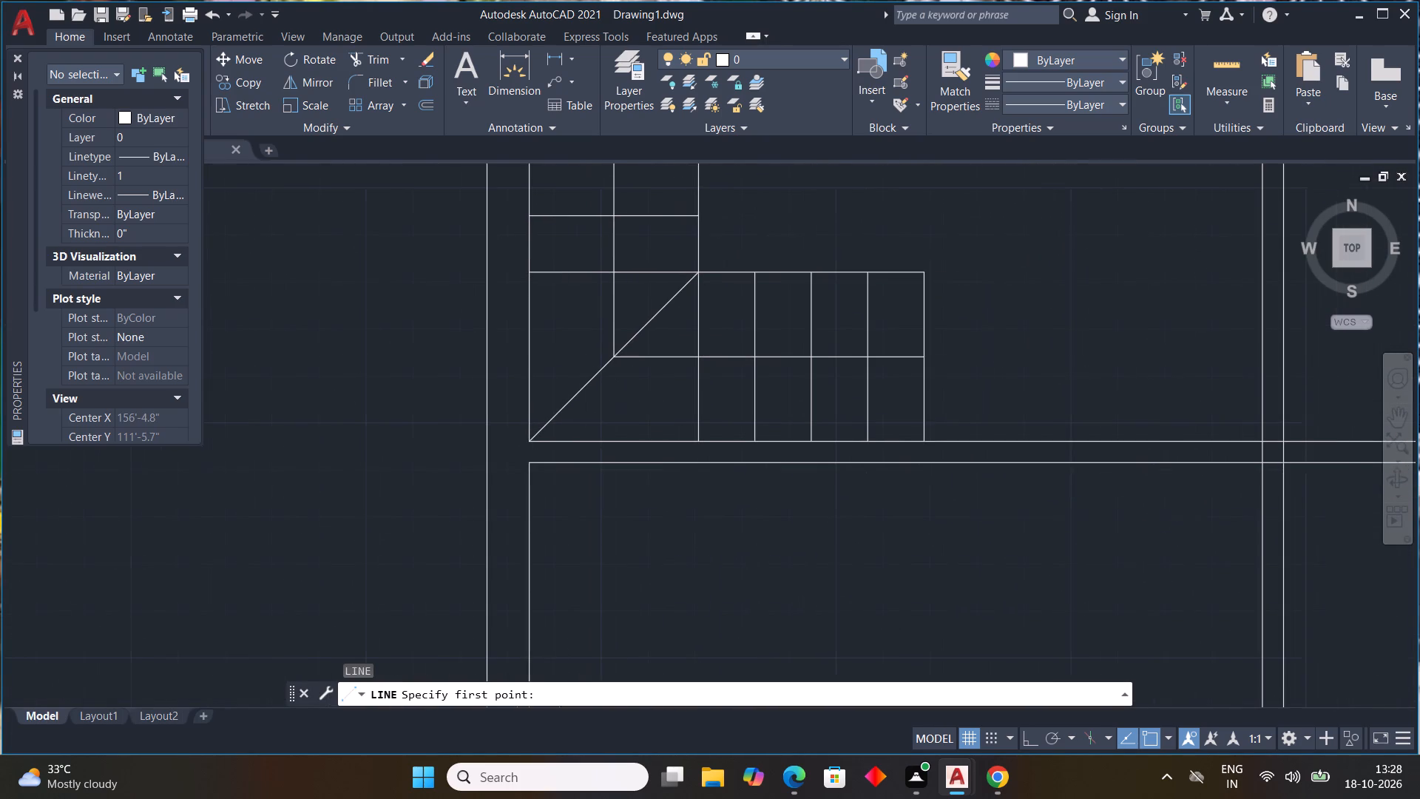
{"action": "left_click", "coordinate": [921, 439]}
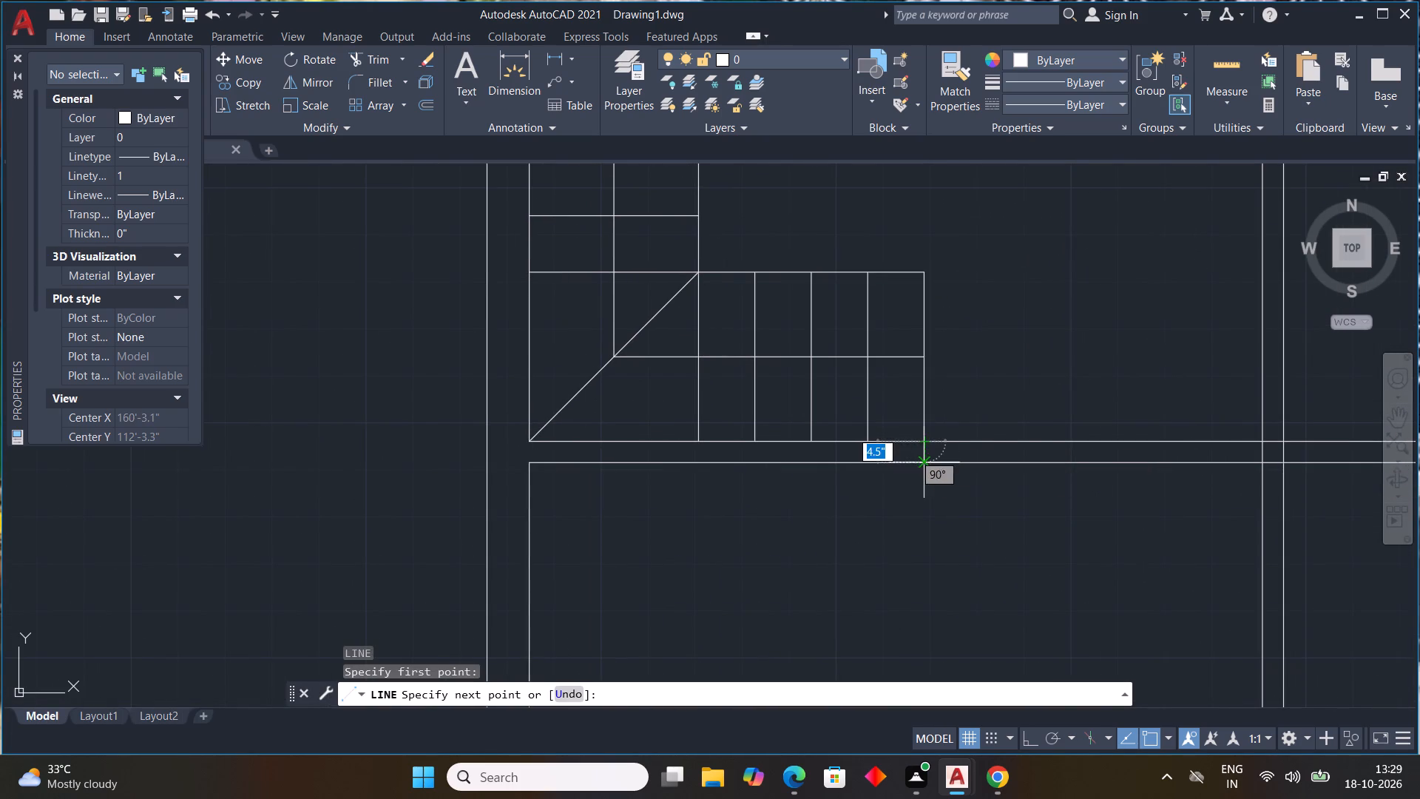
{"action": "left_click", "coordinate": [927, 462]}
{"action": "key", "text": "Escape"}
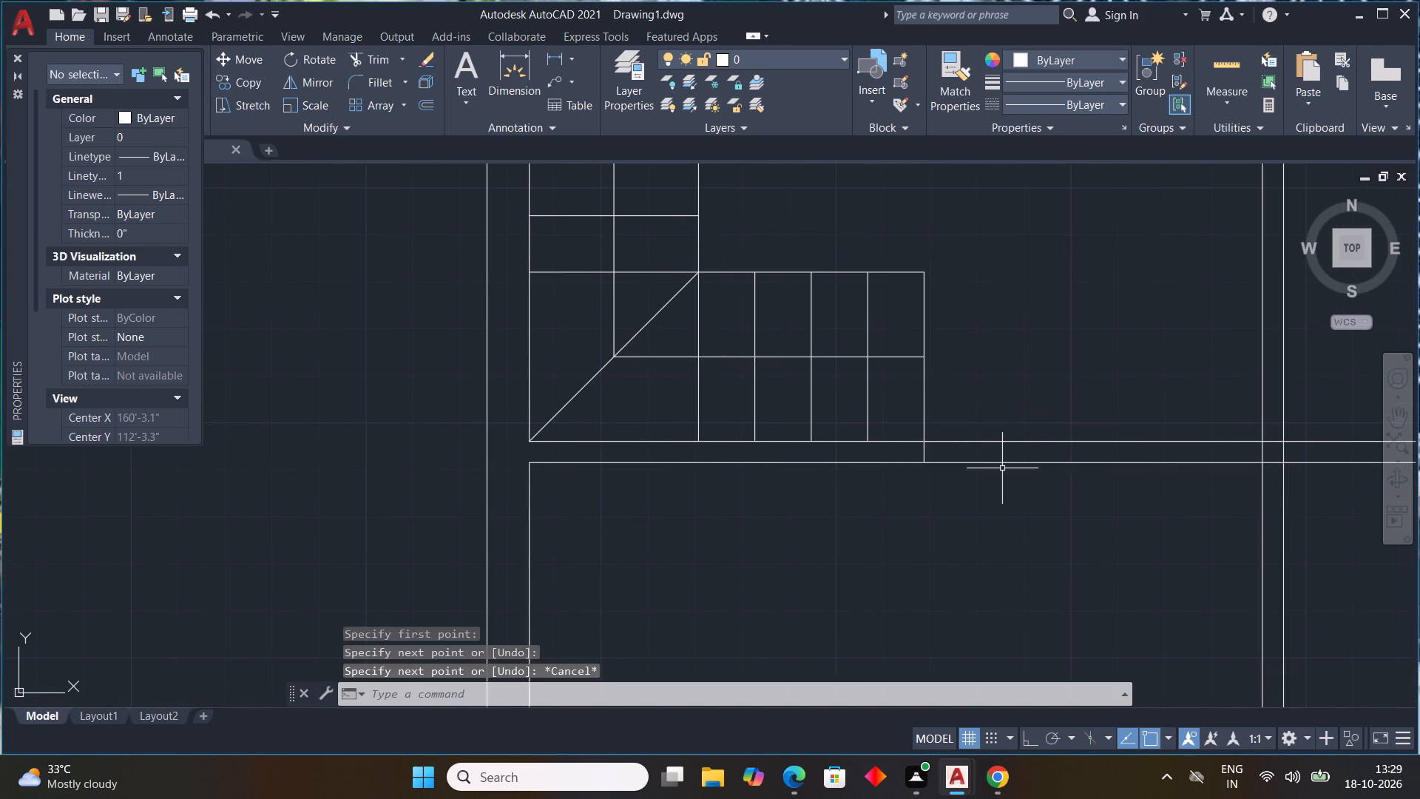
With Ortho on, draw a 1" by 2' door leaf along the top wall's inner face, extending right from the vertical partition's centerline.
{"action": "scroll", "coordinate": [1002, 468], "scroll_direction": "down", "scroll_amount": 2}
{"action": "scroll", "coordinate": [870, 499], "scroll_direction": "down", "scroll_amount": 3}
{"action": "scroll", "coordinate": [876, 518], "scroll_direction": "up", "scroll_amount": 1}
{"action": "middle_click_drag", "start_coordinate": [876, 517], "coordinate": [791, 590]}
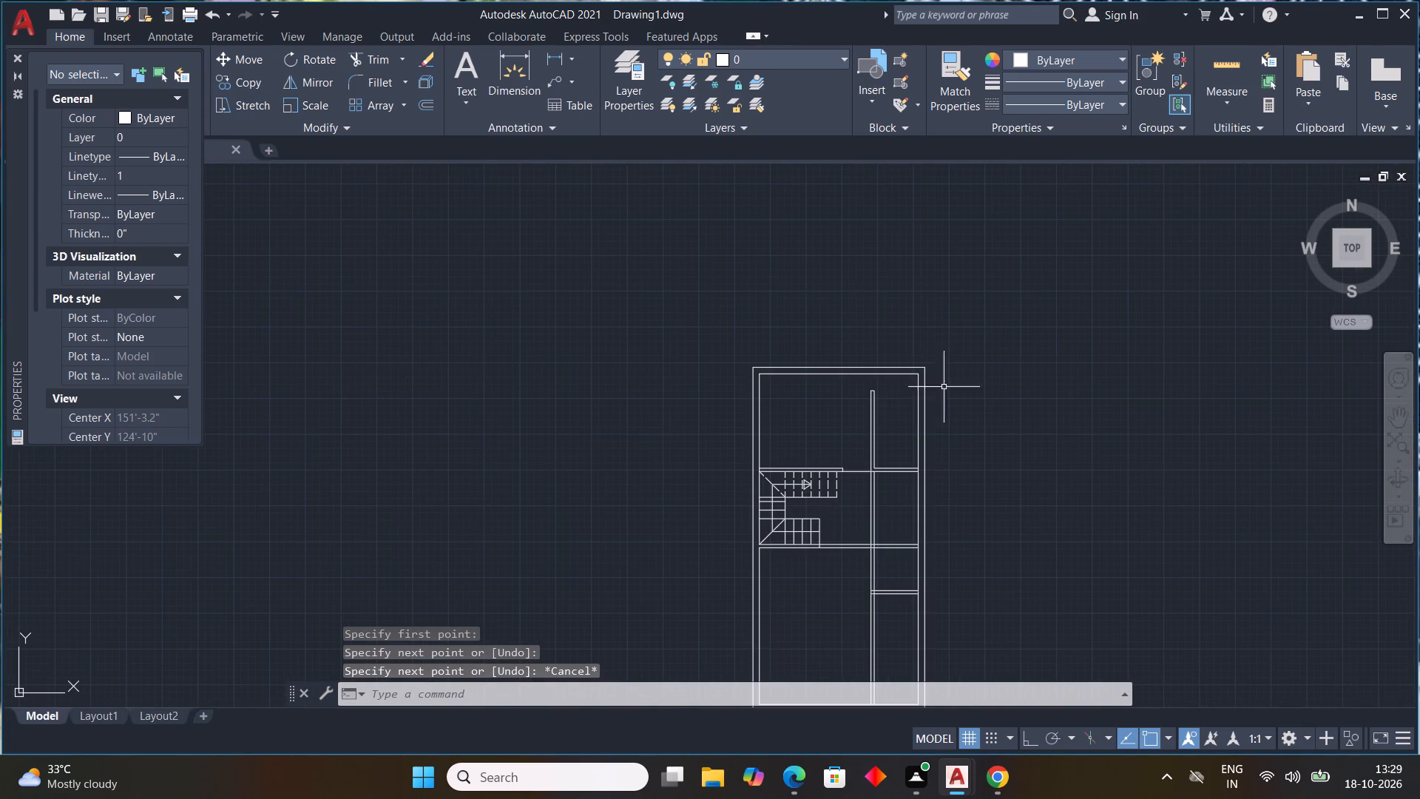
{"action": "scroll", "coordinate": [864, 376], "scroll_direction": "up", "scroll_amount": 3}
{"action": "middle_click_drag", "start_coordinate": [864, 375], "coordinate": [861, 431]}
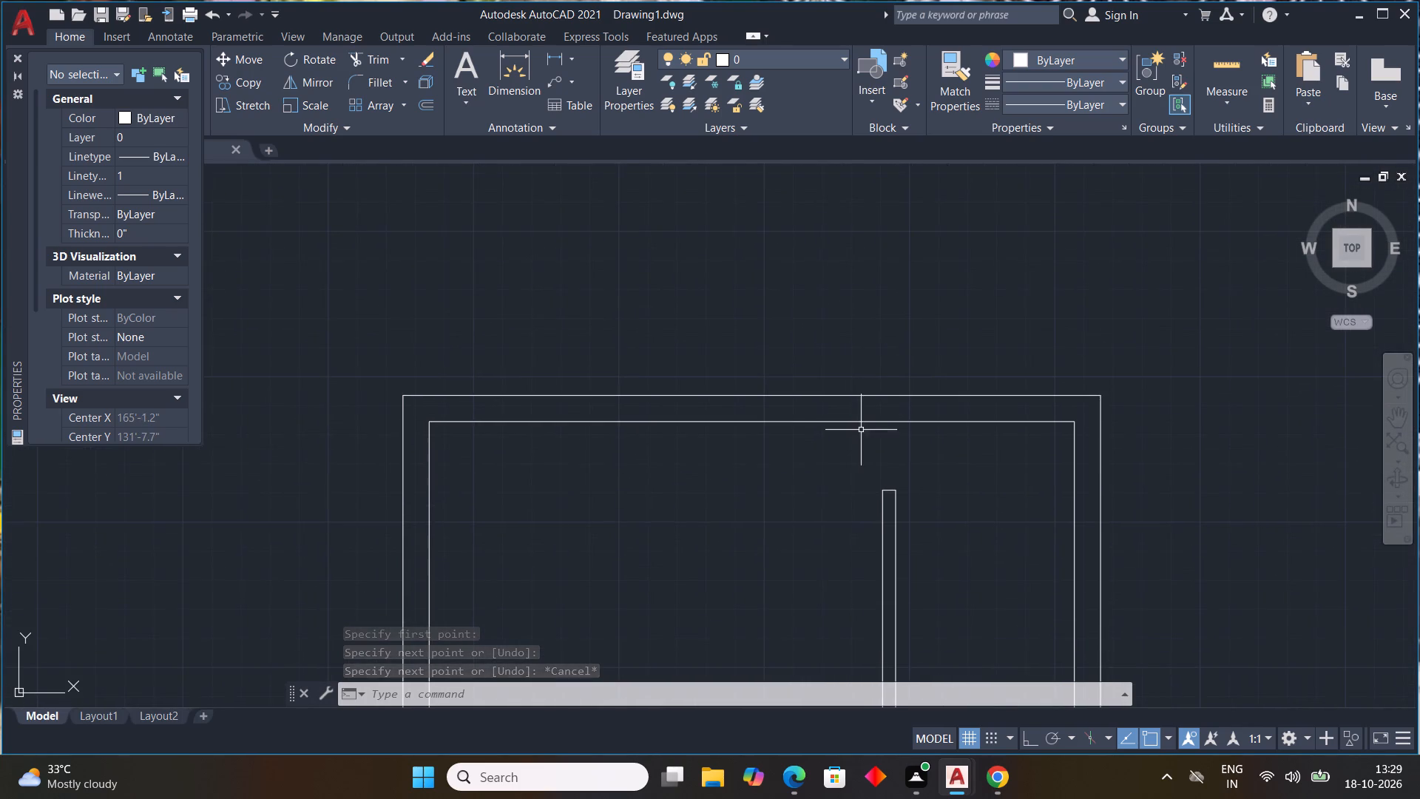
{"action": "key", "text": "l"}
{"action": "key", "text": "space"}
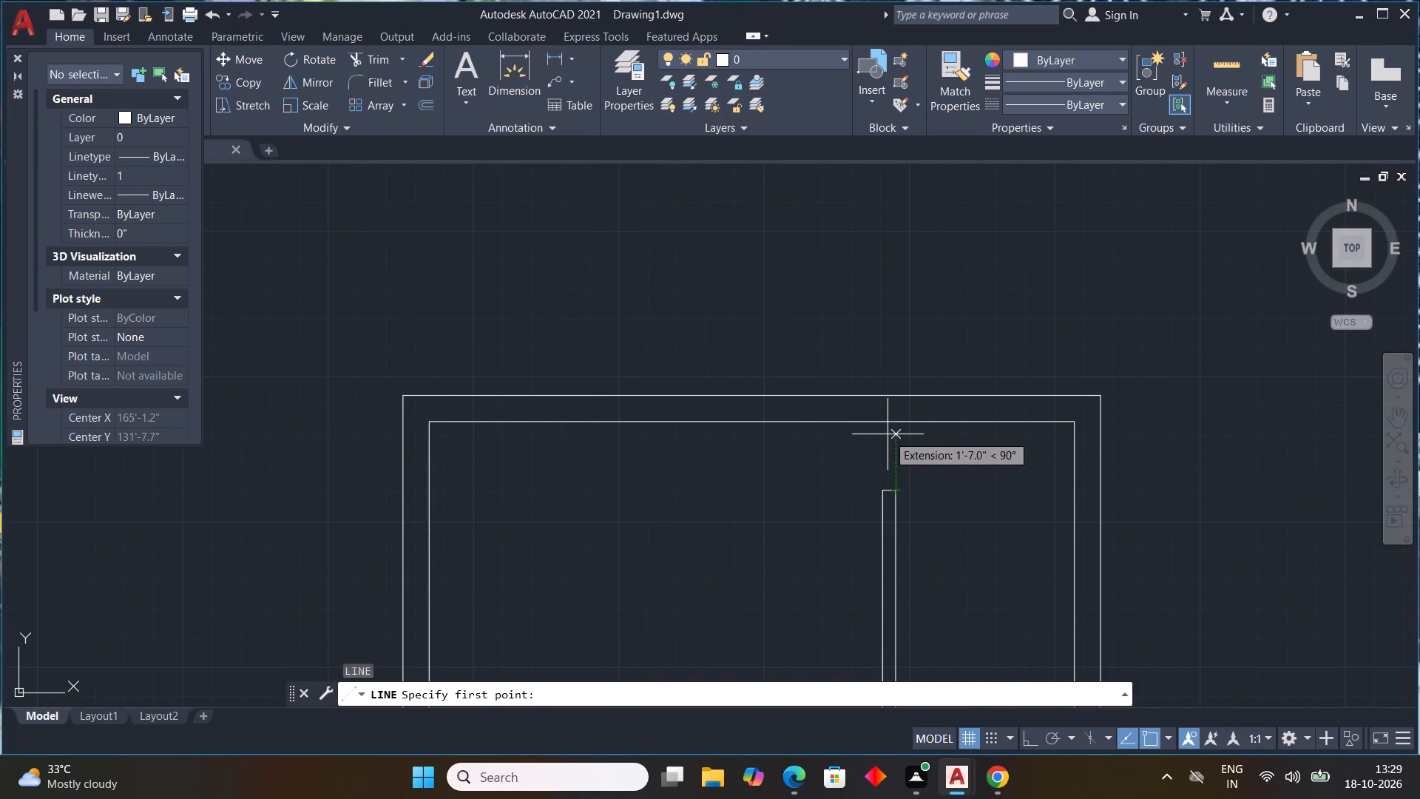
{"action": "scroll", "coordinate": [889, 489], "scroll_direction": "up", "scroll_amount": 3}
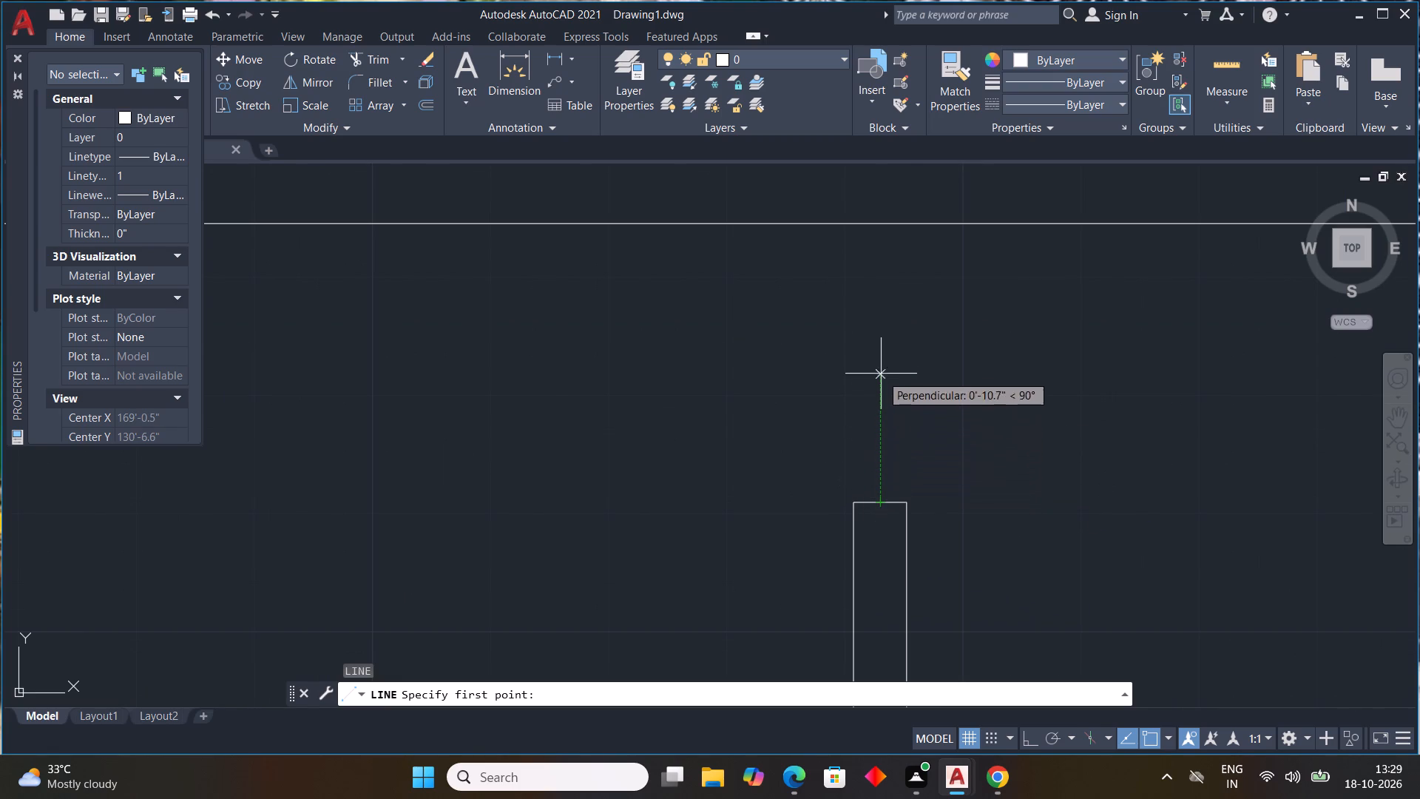
{"action": "left_click", "coordinate": [879, 224]}
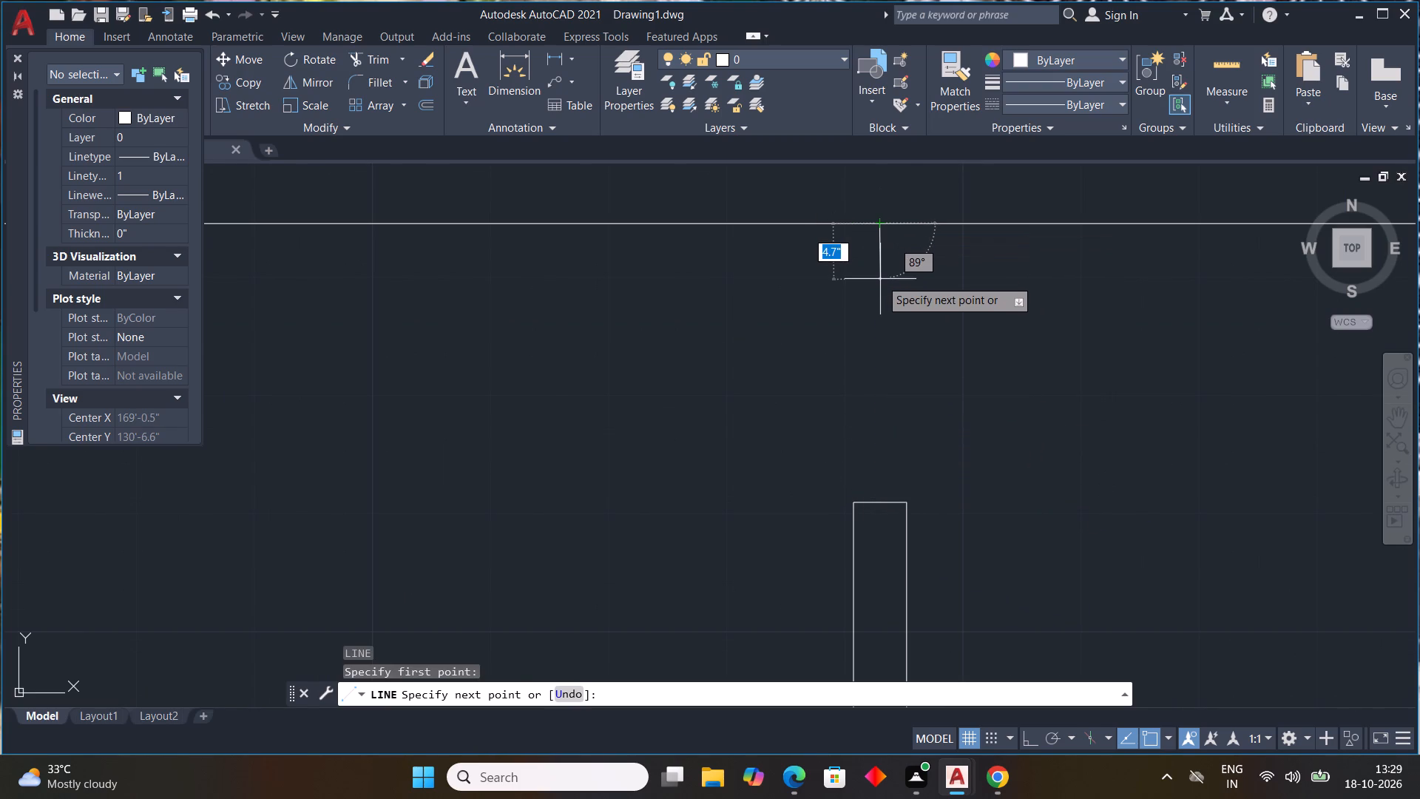
{"action": "key", "text": "F8"}
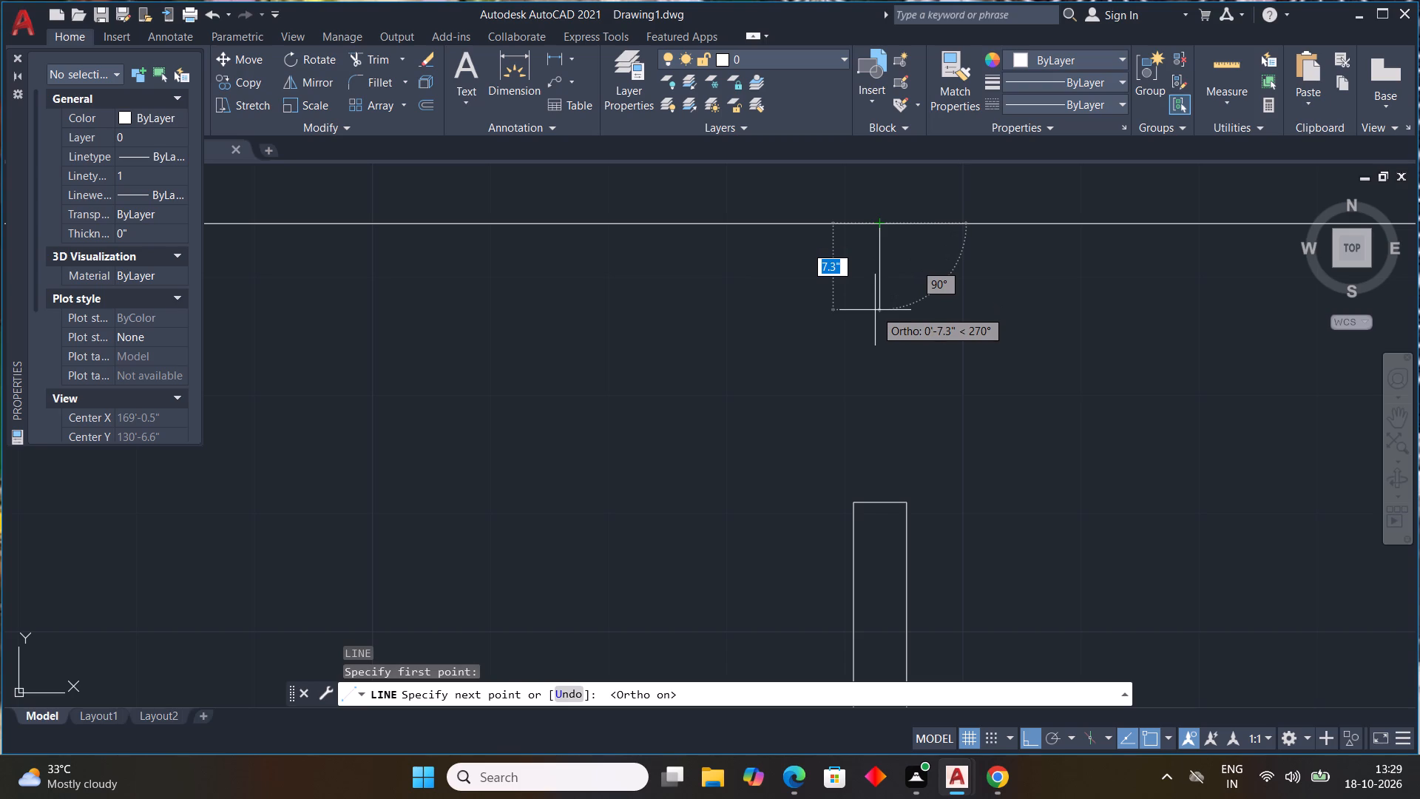
{"action": "key", "text": "1"}
{"action": "key", "text": "shift+quotedbl"}
{"action": "key", "text": "Return"}
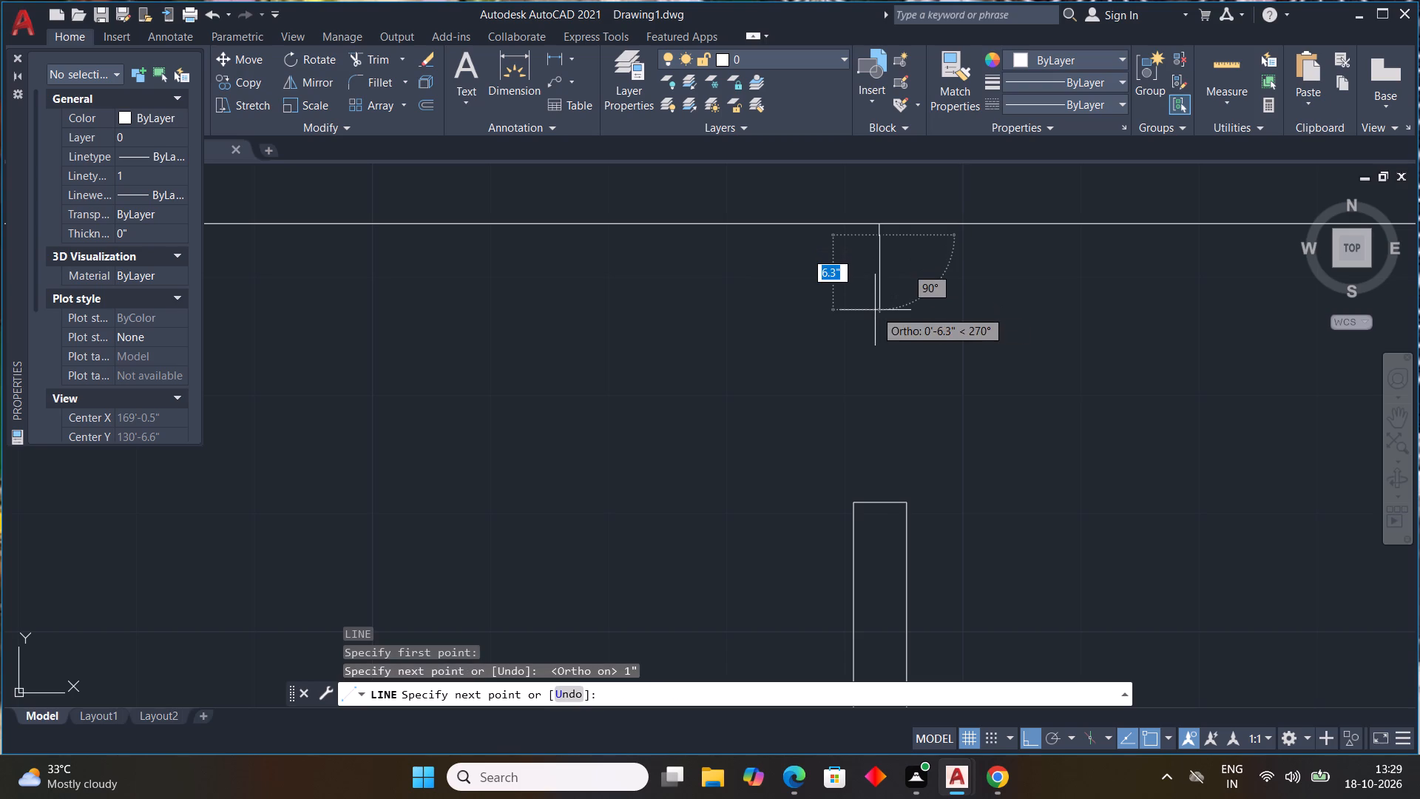
{"action": "middle_click_drag", "start_coordinate": [1140, 278], "coordinate": [1035, 405]}
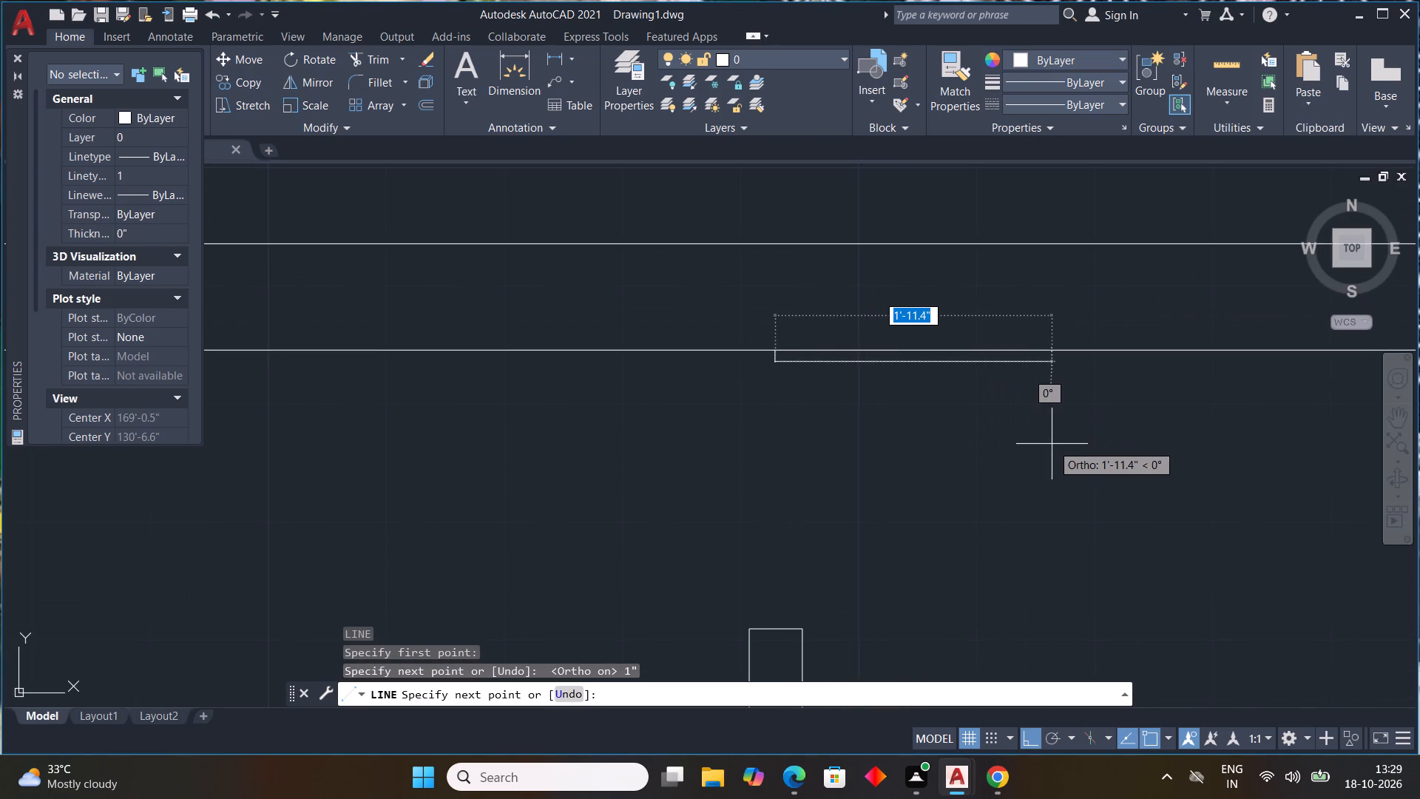
{"action": "key", "text": "2"}
{"action": "key", "text": "apostrophe"}
{"action": "key", "text": "Return"}
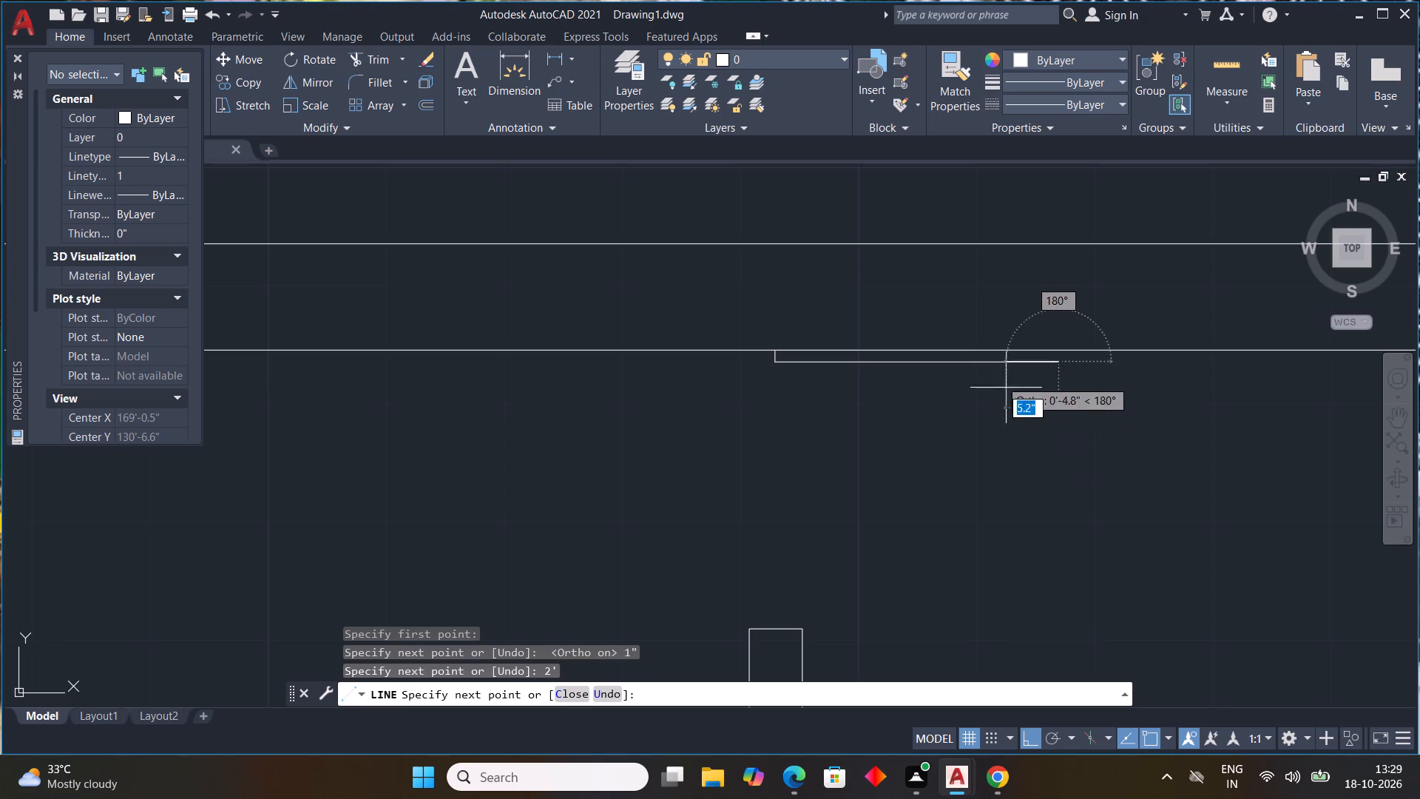
{"action": "scroll", "coordinate": [991, 351], "scroll_direction": "up", "scroll_amount": 3}
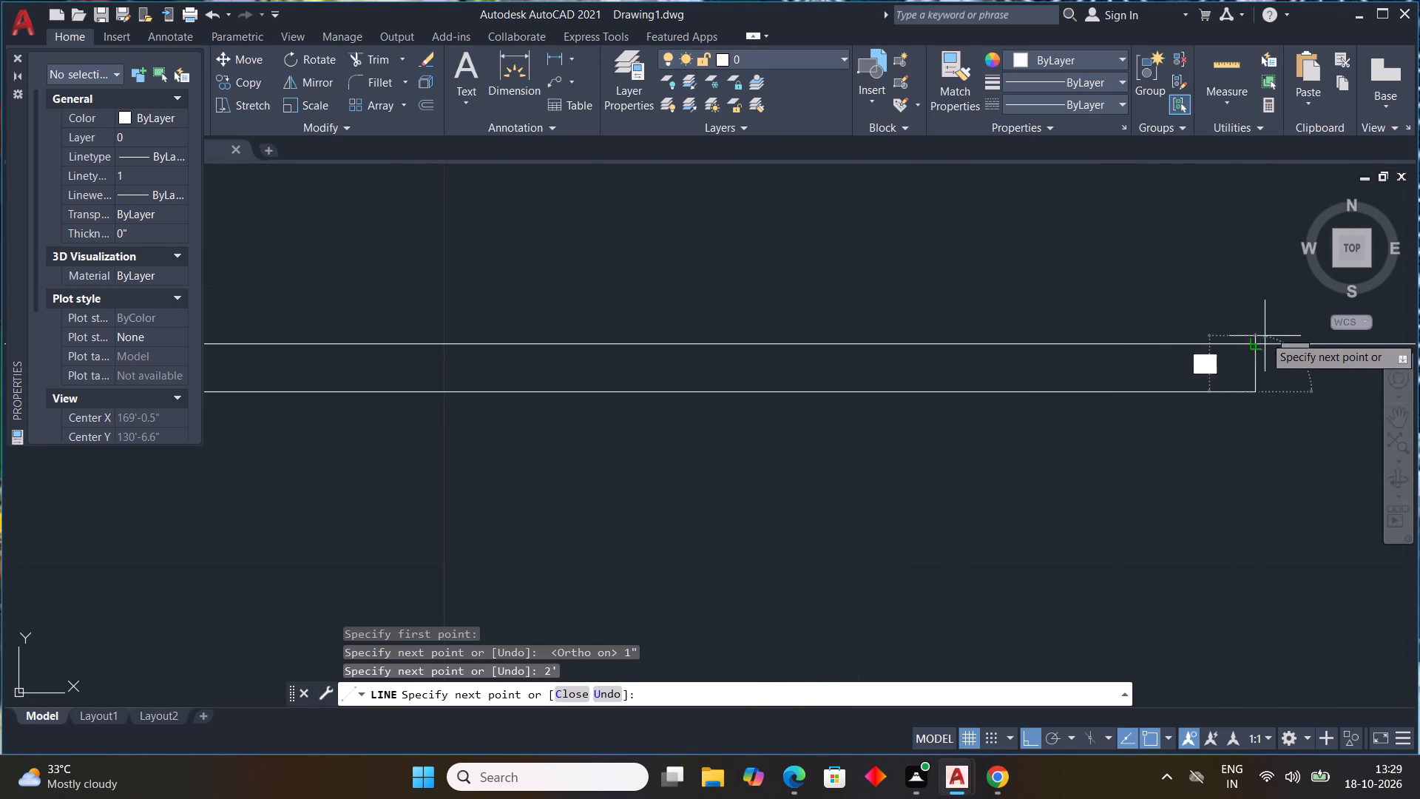
{"action": "left_click", "coordinate": [1253, 343]}
{"action": "key", "text": "Escape"}
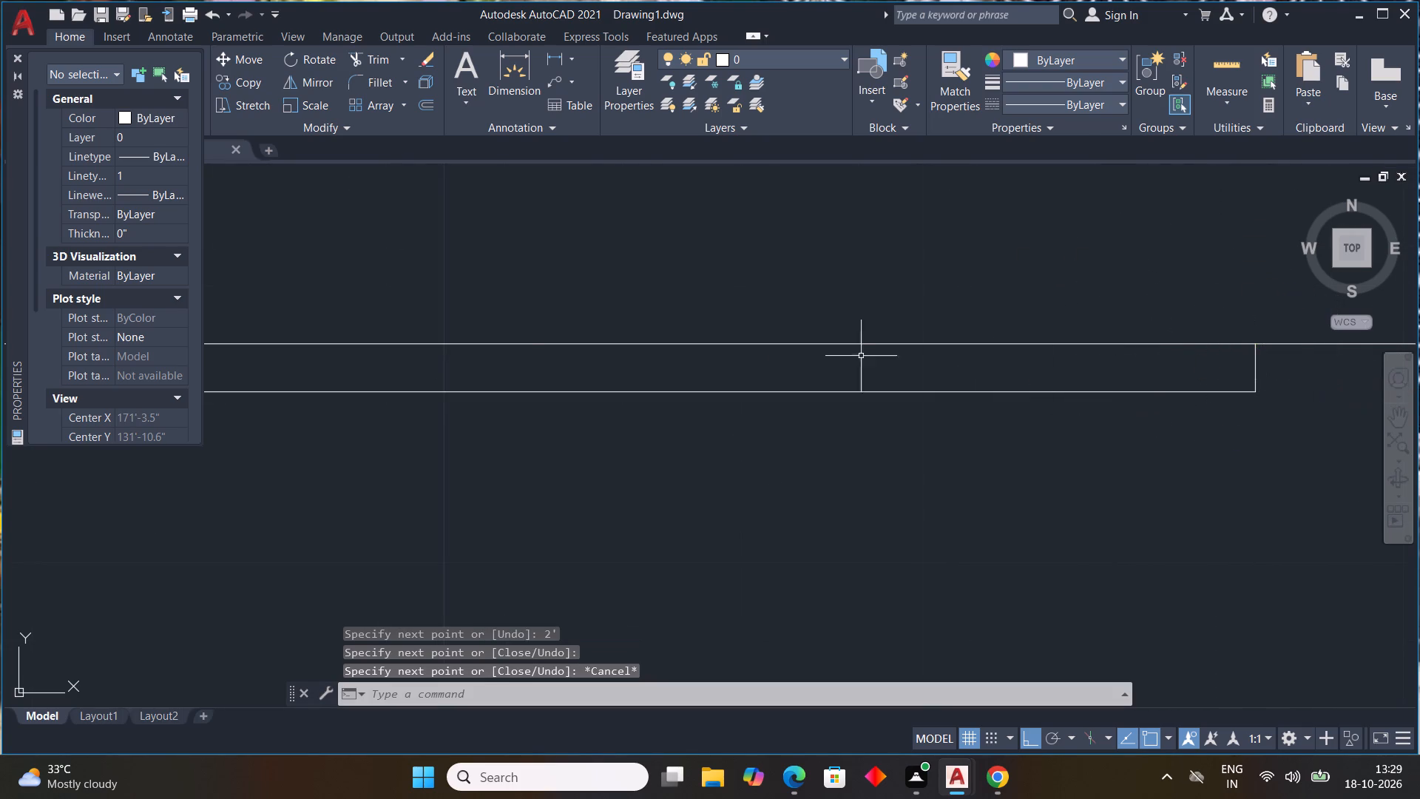
Close the Properties palette and draw a three-point swing arc from the 2' leaf's free end to the vertical partition's upper-right corner.
{"action": "scroll", "coordinate": [532, 328], "scroll_direction": "down", "scroll_amount": 3}
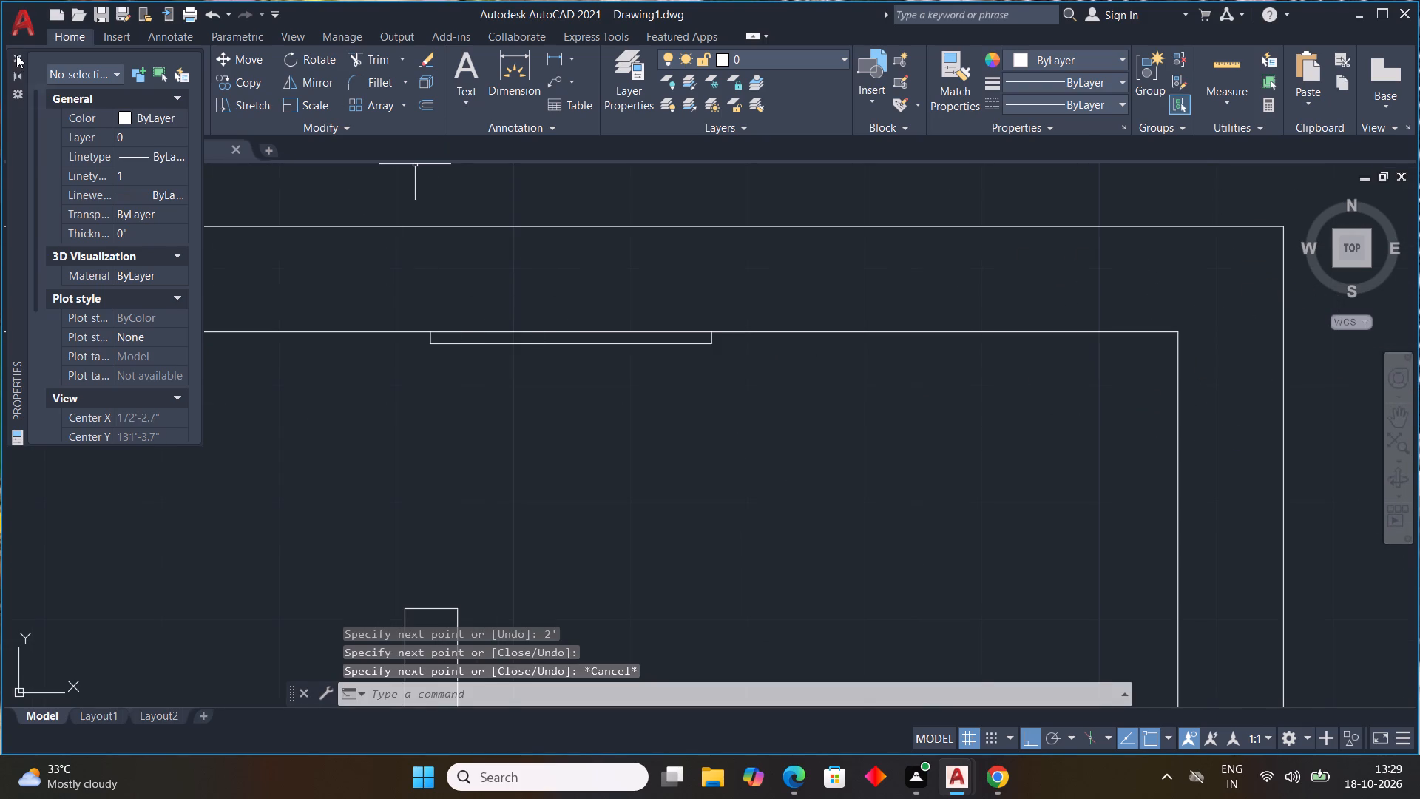
{"action": "left_click", "coordinate": [16, 55]}
{"action": "left_click", "coordinate": [155, 100]}
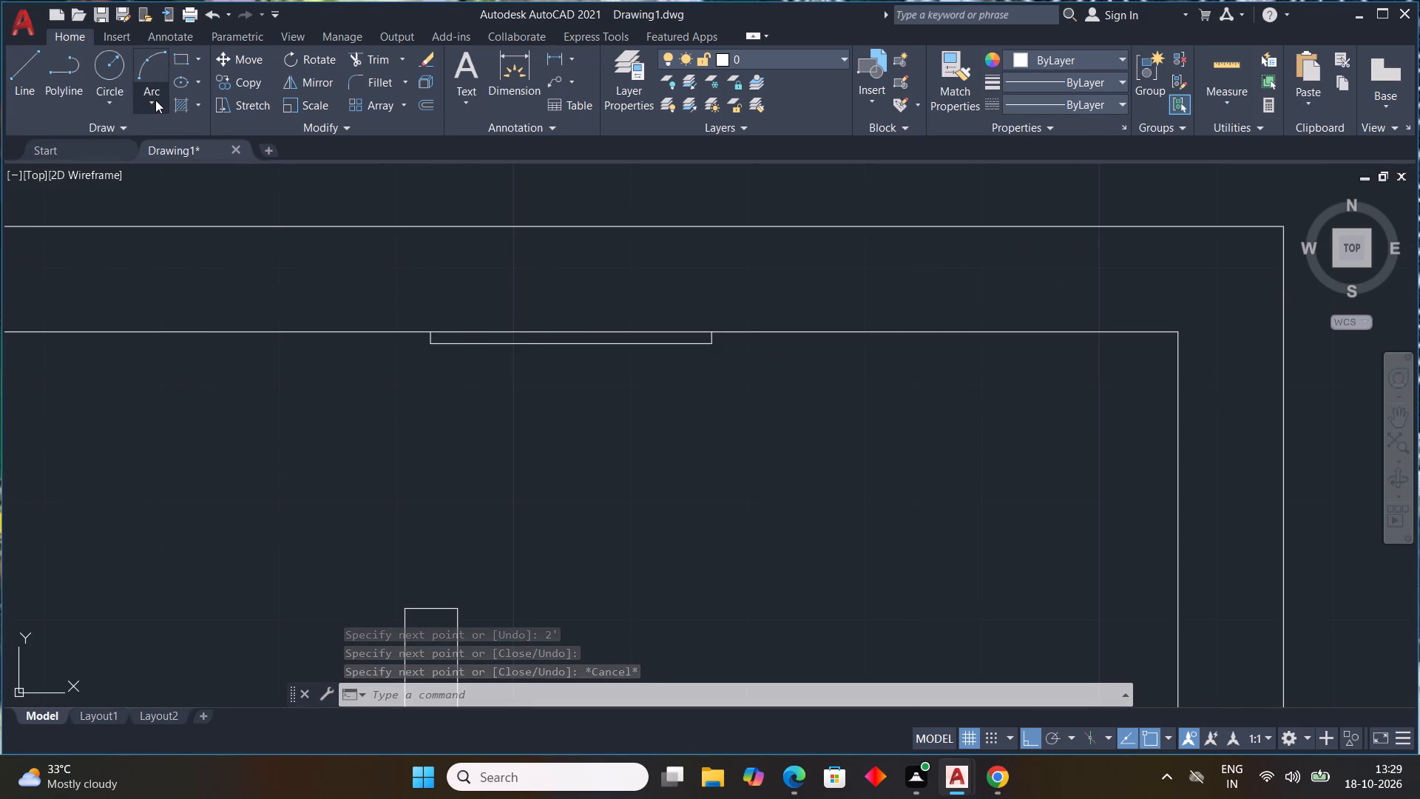
{"action": "left_click", "coordinate": [185, 141]}
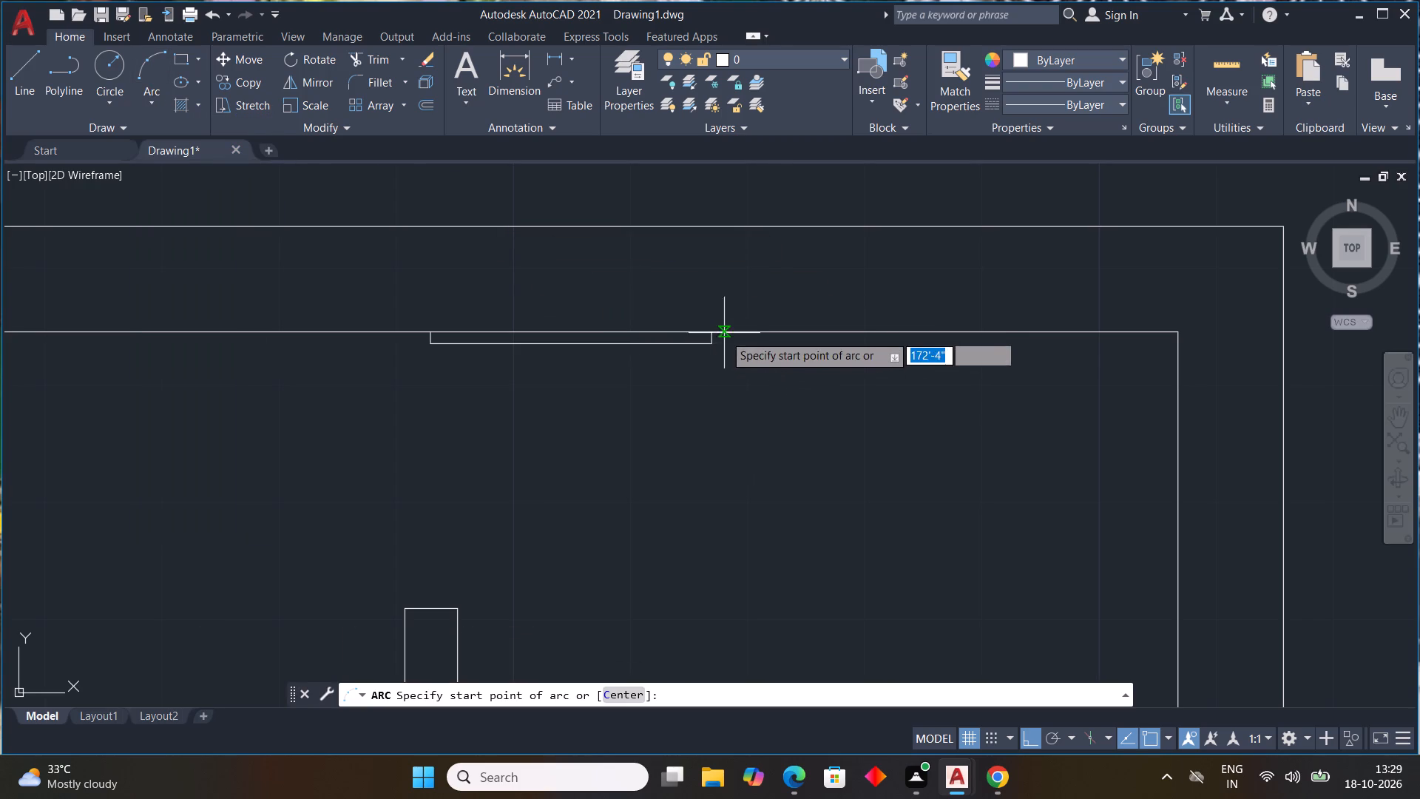
{"action": "scroll", "coordinate": [720, 340], "scroll_direction": "up", "scroll_amount": 2}
{"action": "left_click", "coordinate": [701, 328]}
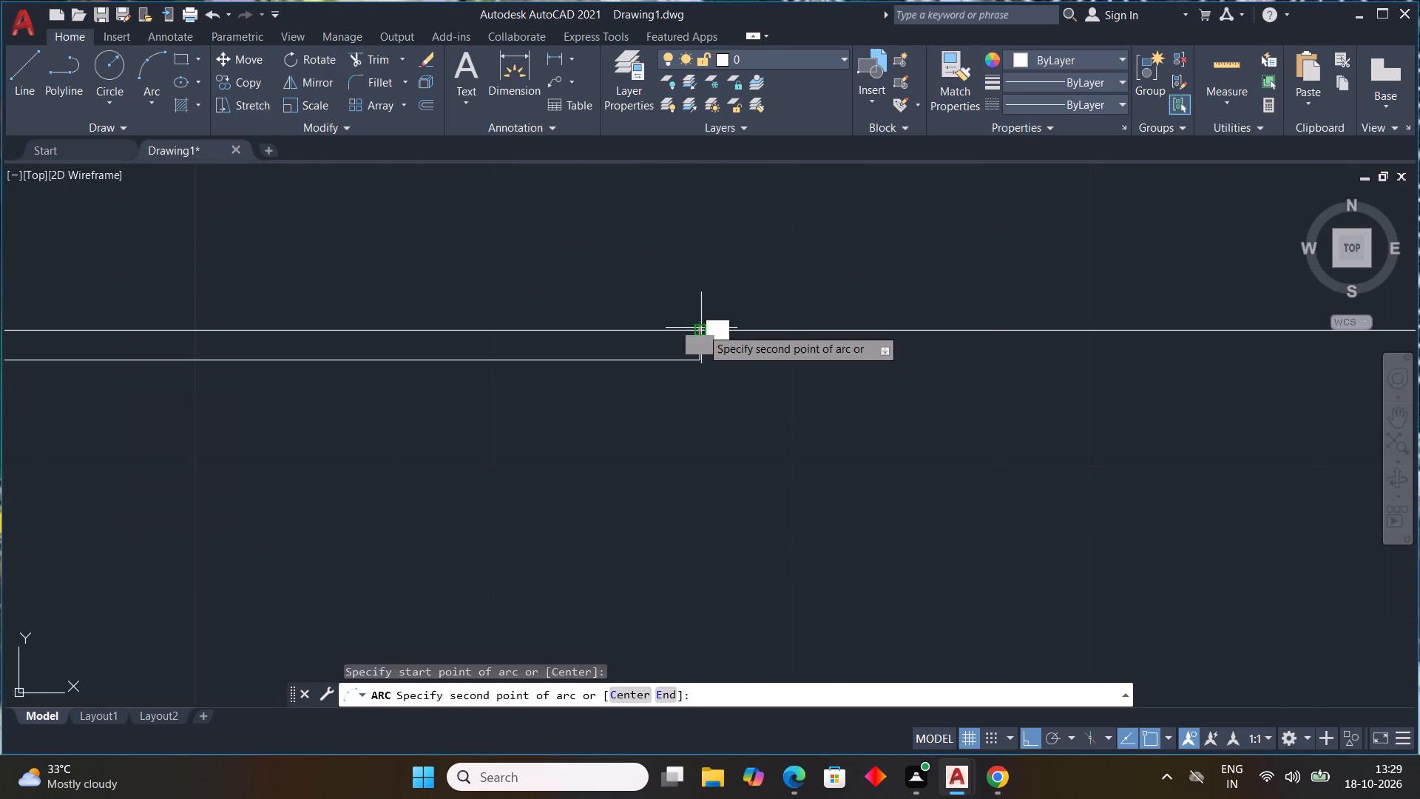
{"action": "left_click", "coordinate": [706, 363]}
{"action": "scroll", "coordinate": [728, 454], "scroll_direction": "down", "scroll_amount": 2}
{"action": "middle_click_drag", "start_coordinate": [732, 448], "coordinate": [825, 261]}
{"action": "scroll", "coordinate": [838, 245], "scroll_direction": "down", "scroll_amount": 3}
{"action": "scroll", "coordinate": [767, 306], "scroll_direction": "up", "scroll_amount": 2}
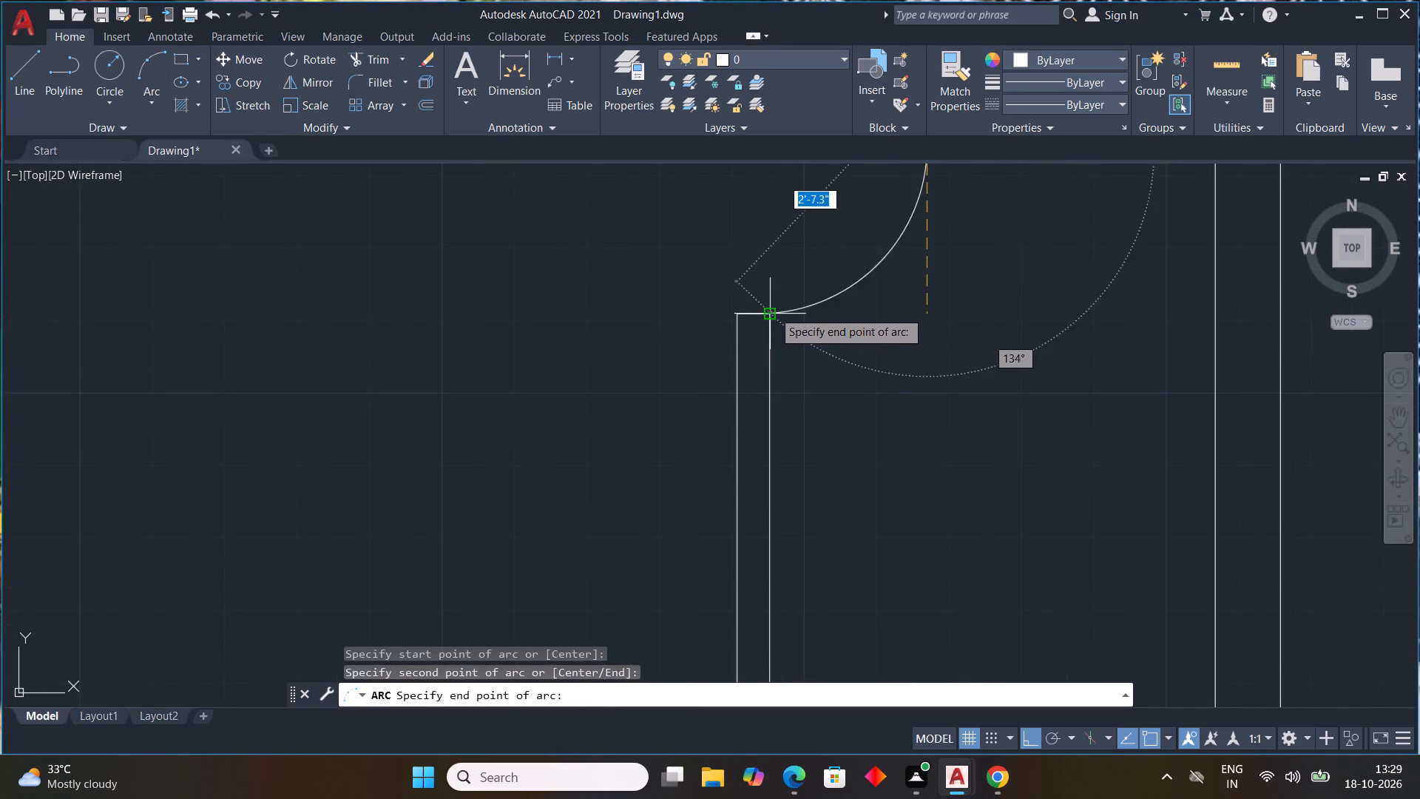
{"action": "left_click", "coordinate": [773, 311]}
Draw a 1" by 3' door leaf along the vertical partition's left face, rising from the stair room's upper wall line.
{"action": "scroll", "coordinate": [848, 311], "scroll_direction": "down", "scroll_amount": 3}
{"action": "middle_click_drag", "start_coordinate": [882, 461], "coordinate": [910, 325]}
{"action": "scroll", "coordinate": [882, 461], "scroll_direction": "up", "scroll_amount": 1}
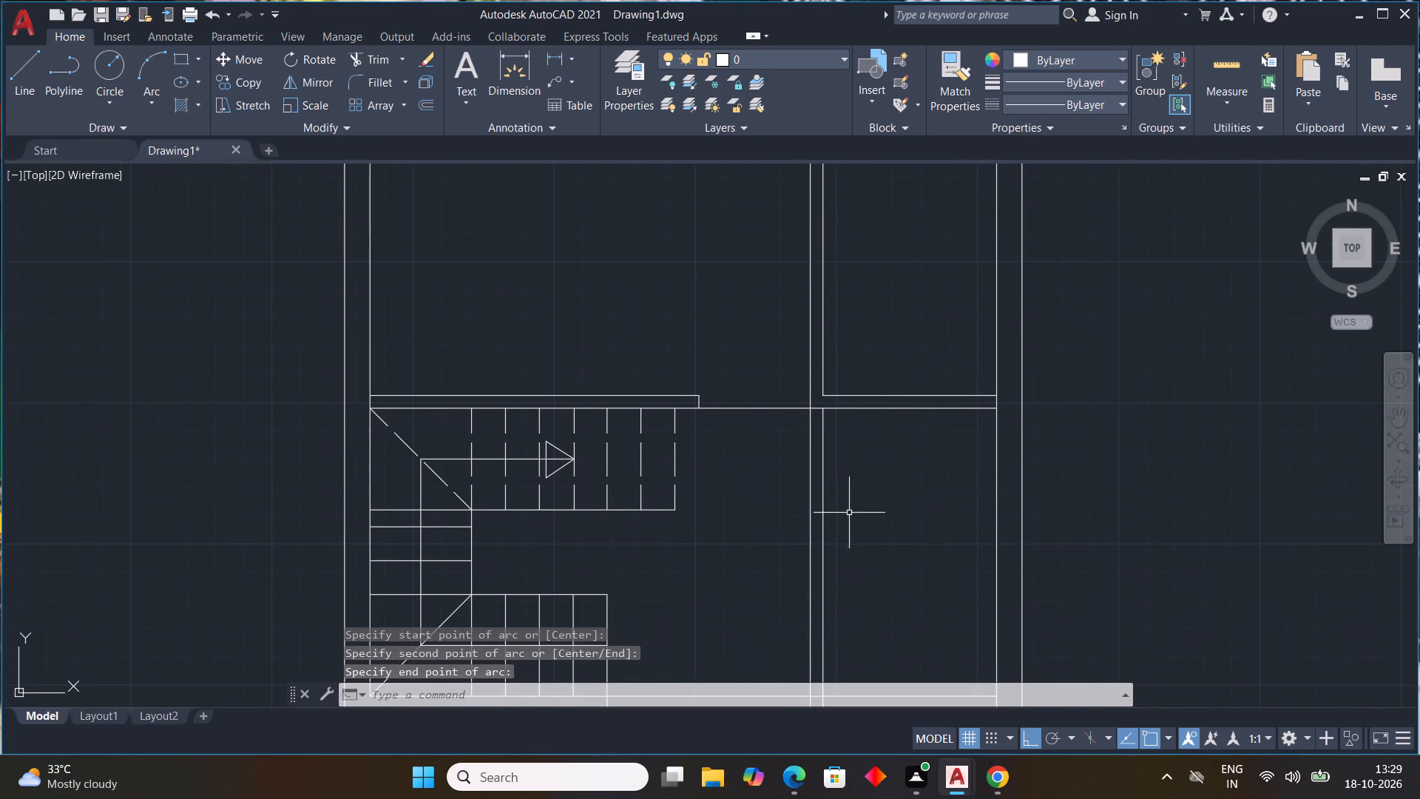
{"action": "middle_click_drag", "start_coordinate": [847, 488], "coordinate": [861, 407]}
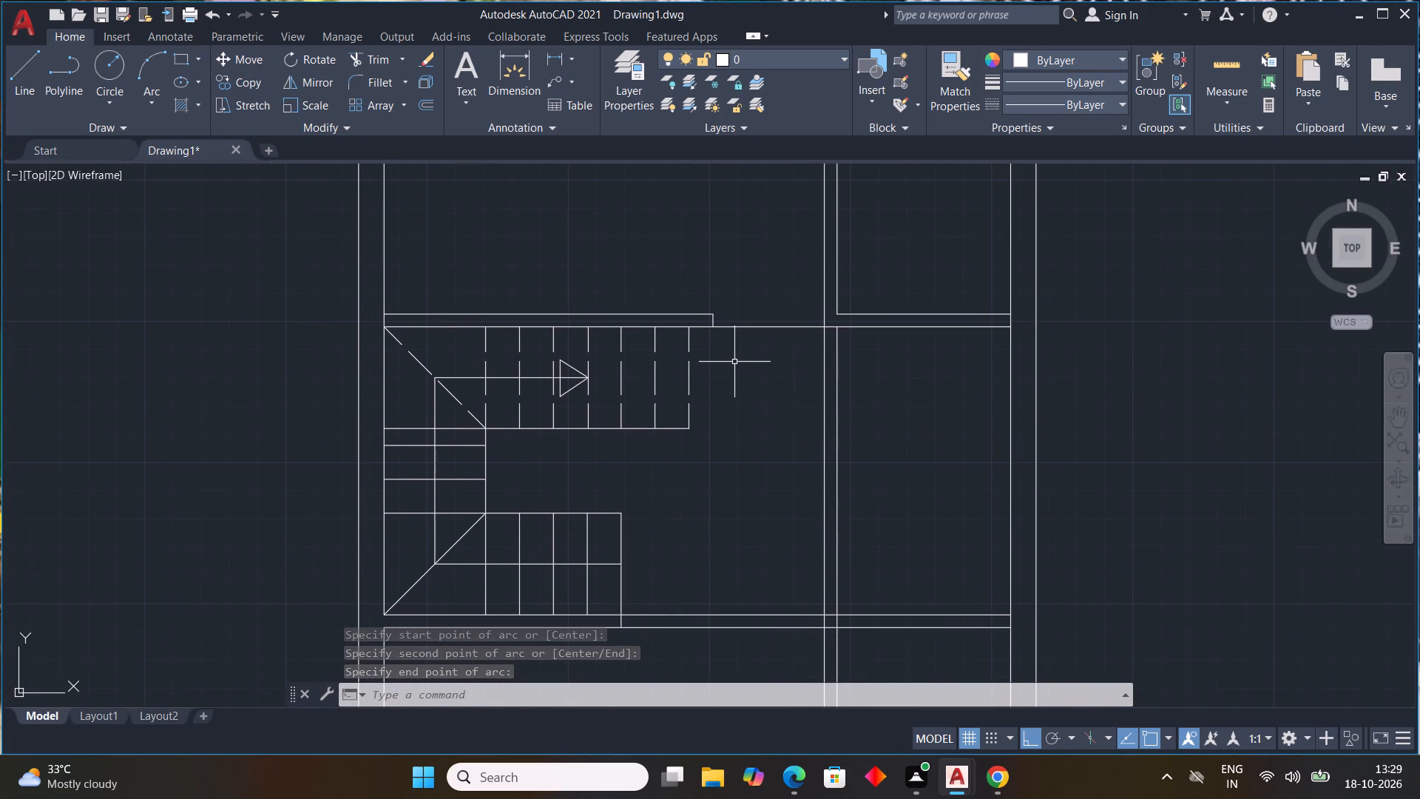
{"action": "key", "text": "l"}
{"action": "key", "text": "space"}
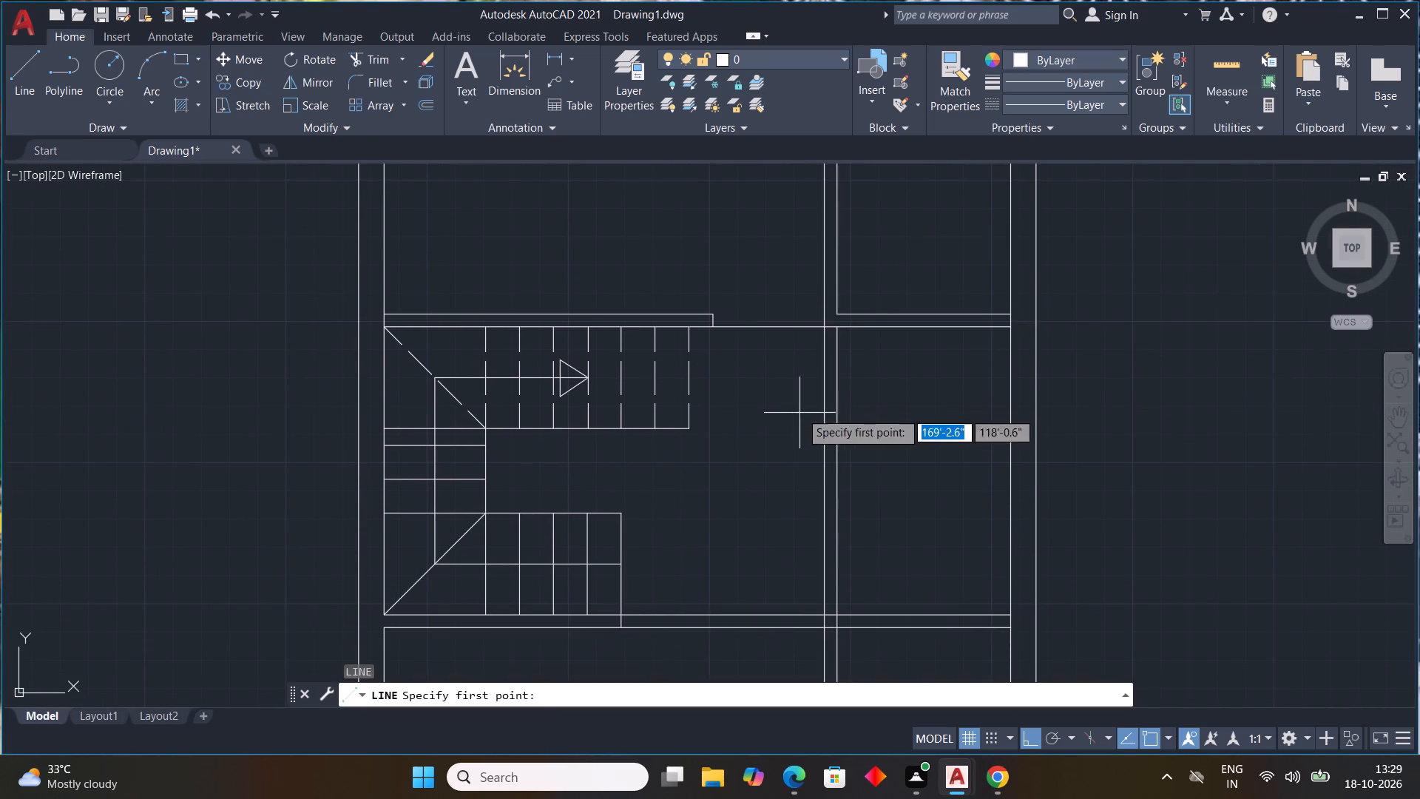
{"action": "scroll", "coordinate": [822, 328], "scroll_direction": "up", "scroll_amount": 2}
{"action": "left_click", "coordinate": [827, 322]}
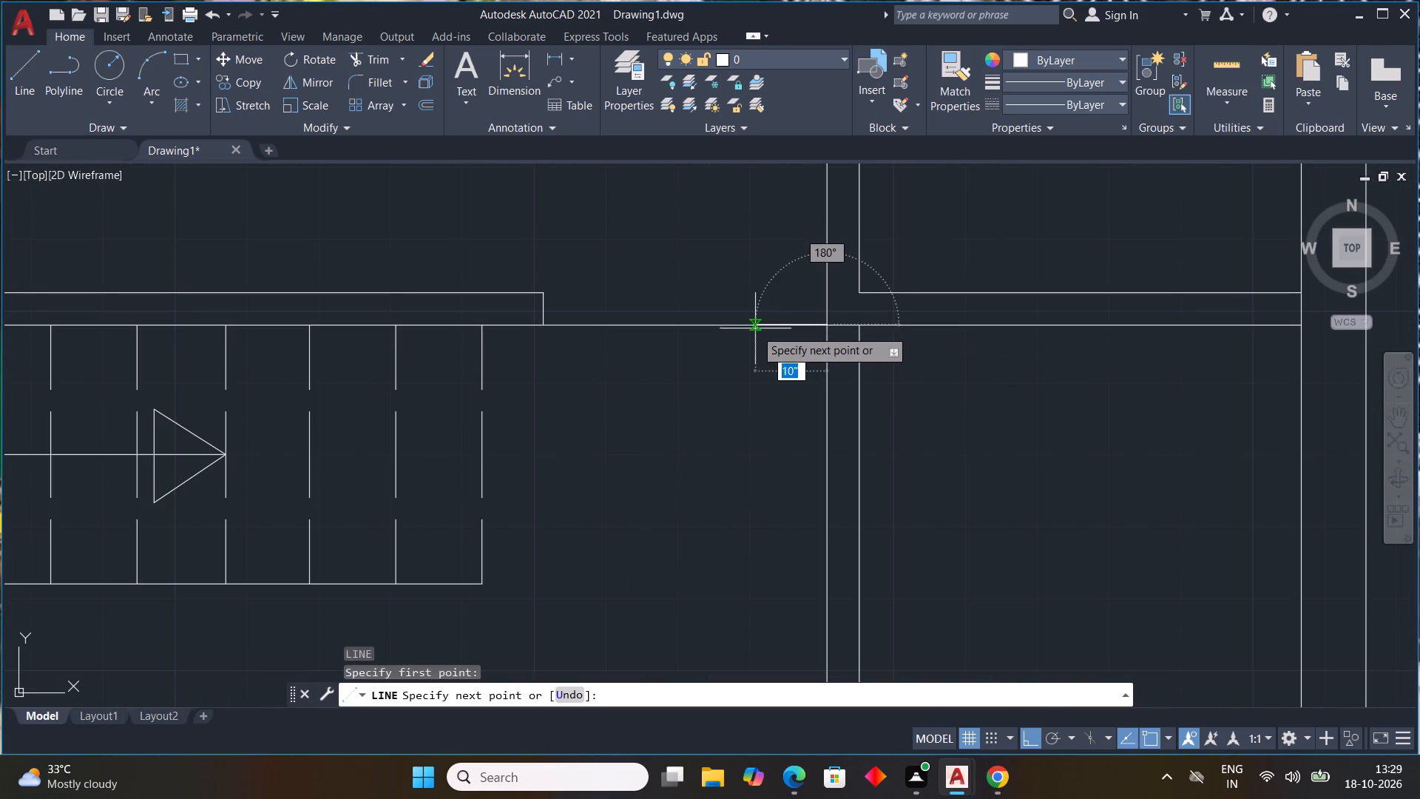
{"action": "key", "text": "1"}
{"action": "key", "text": "shift+quotedbl"}
{"action": "key", "text": "Return"}
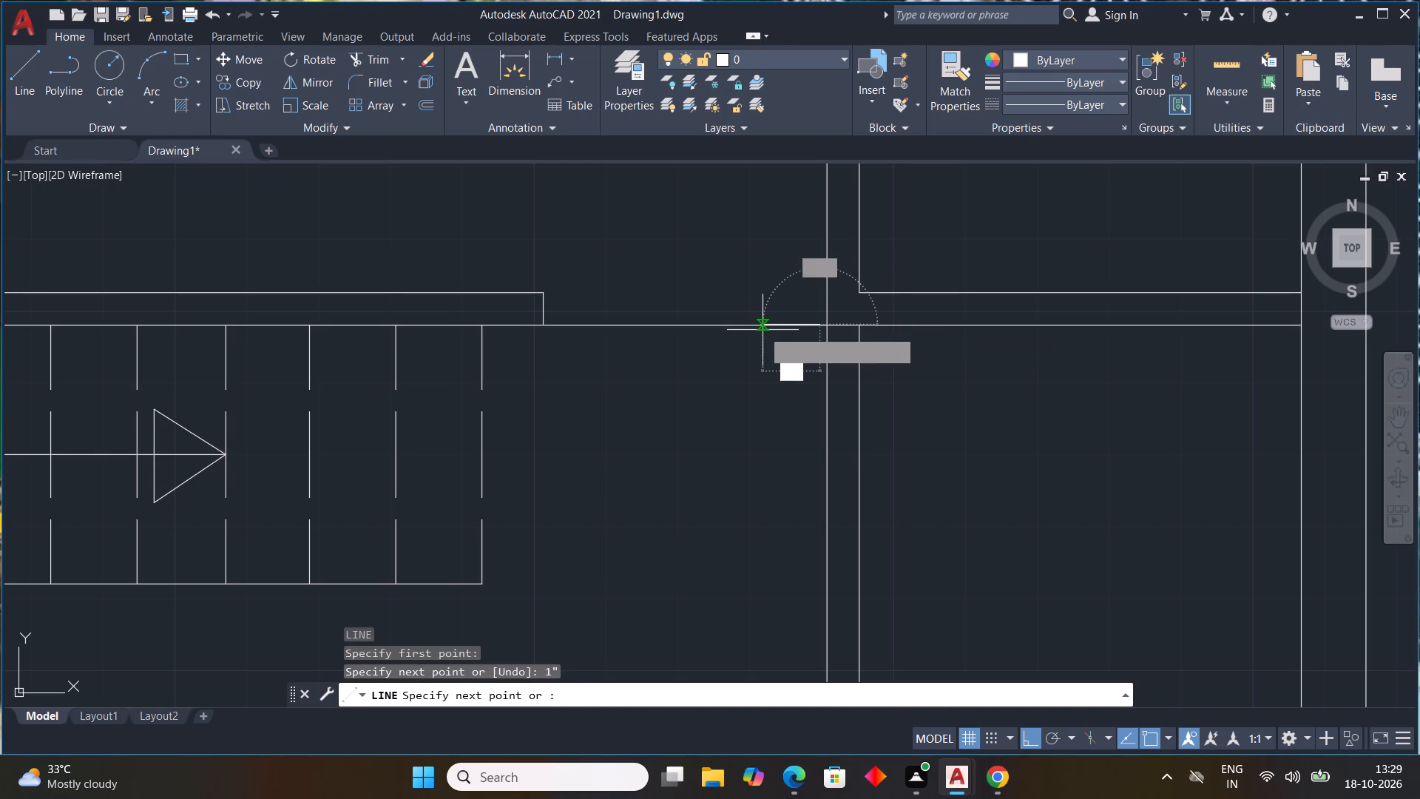
{"action": "middle_click_drag", "start_coordinate": [855, 294], "coordinate": [794, 571]}
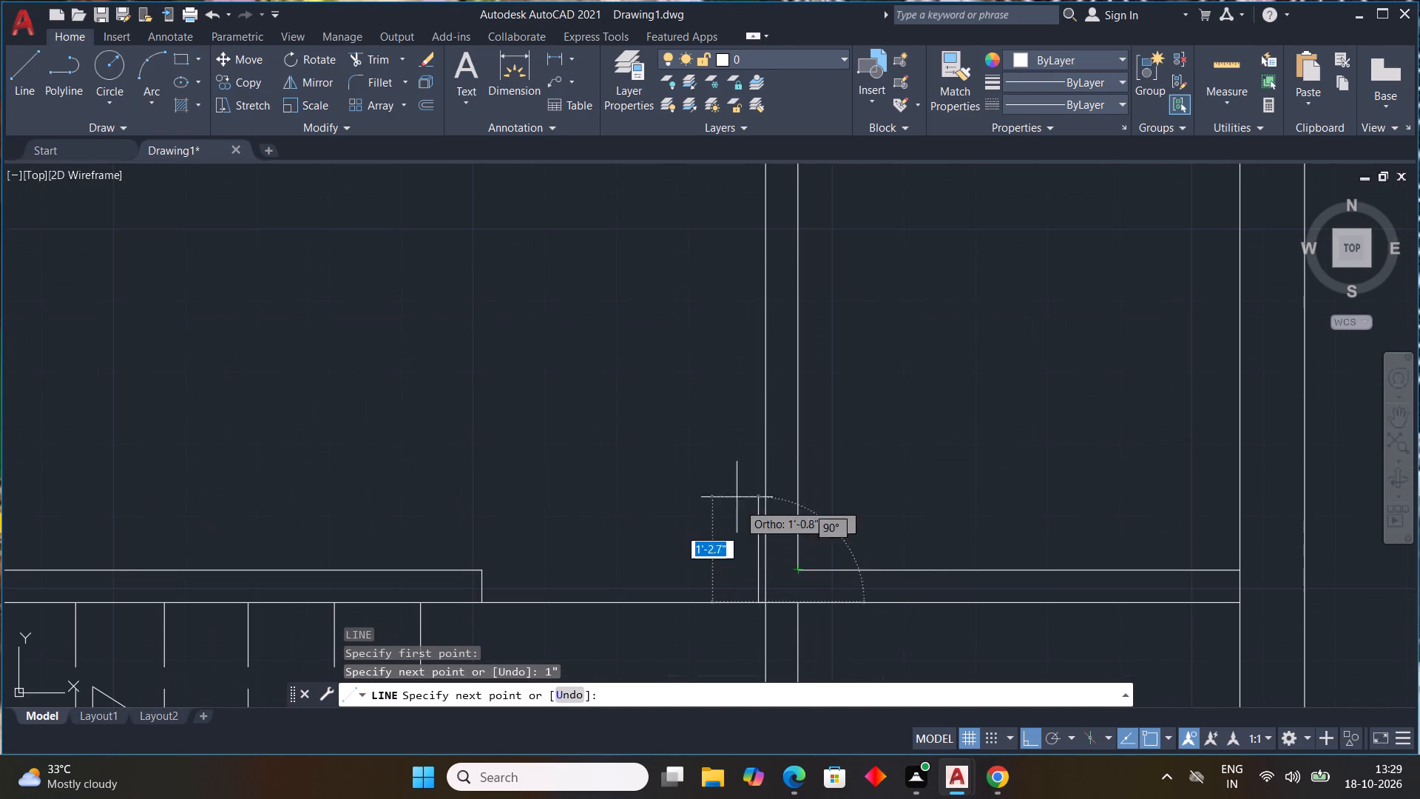
{"action": "key", "text": "3"}
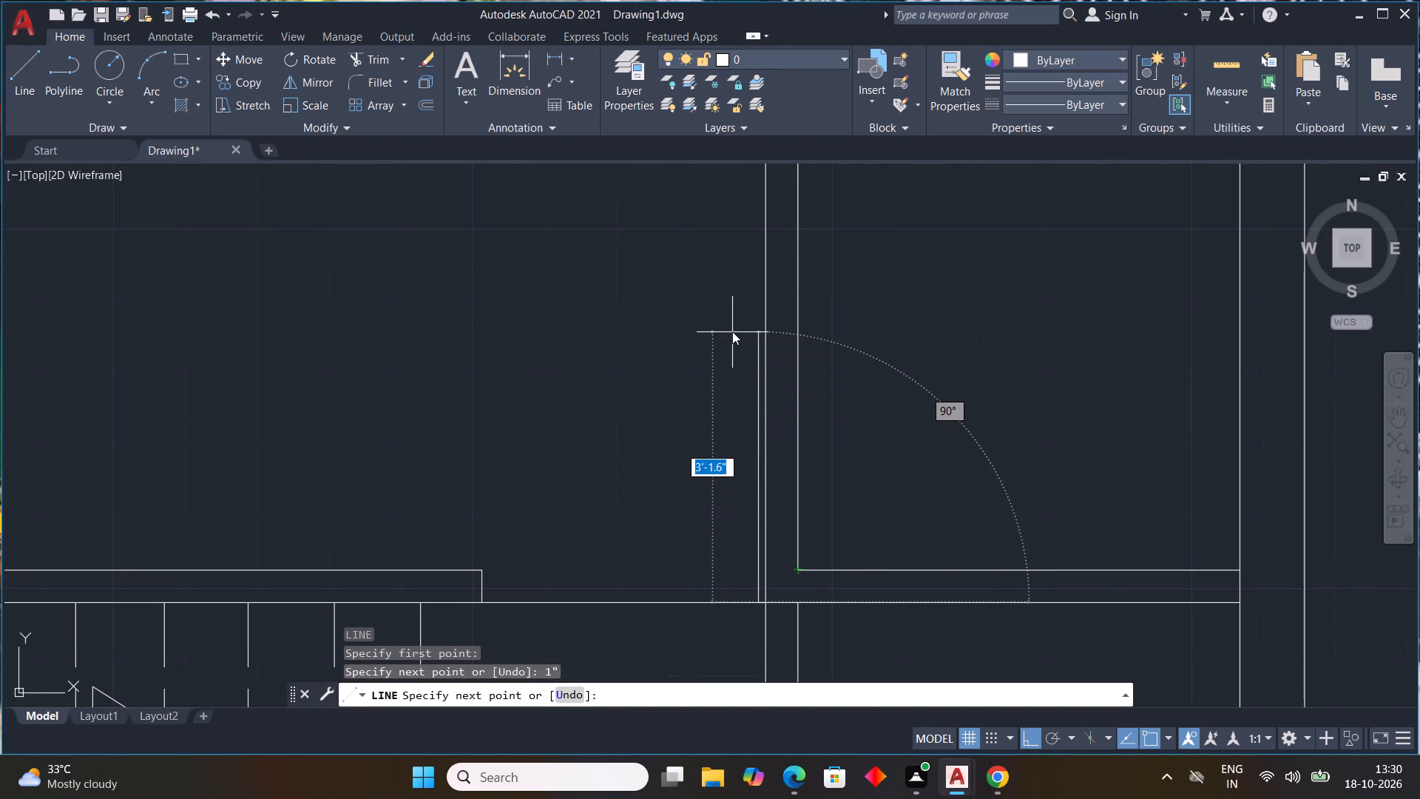
{"action": "key", "text": "apostrophe"}
{"action": "key", "text": "Return"}
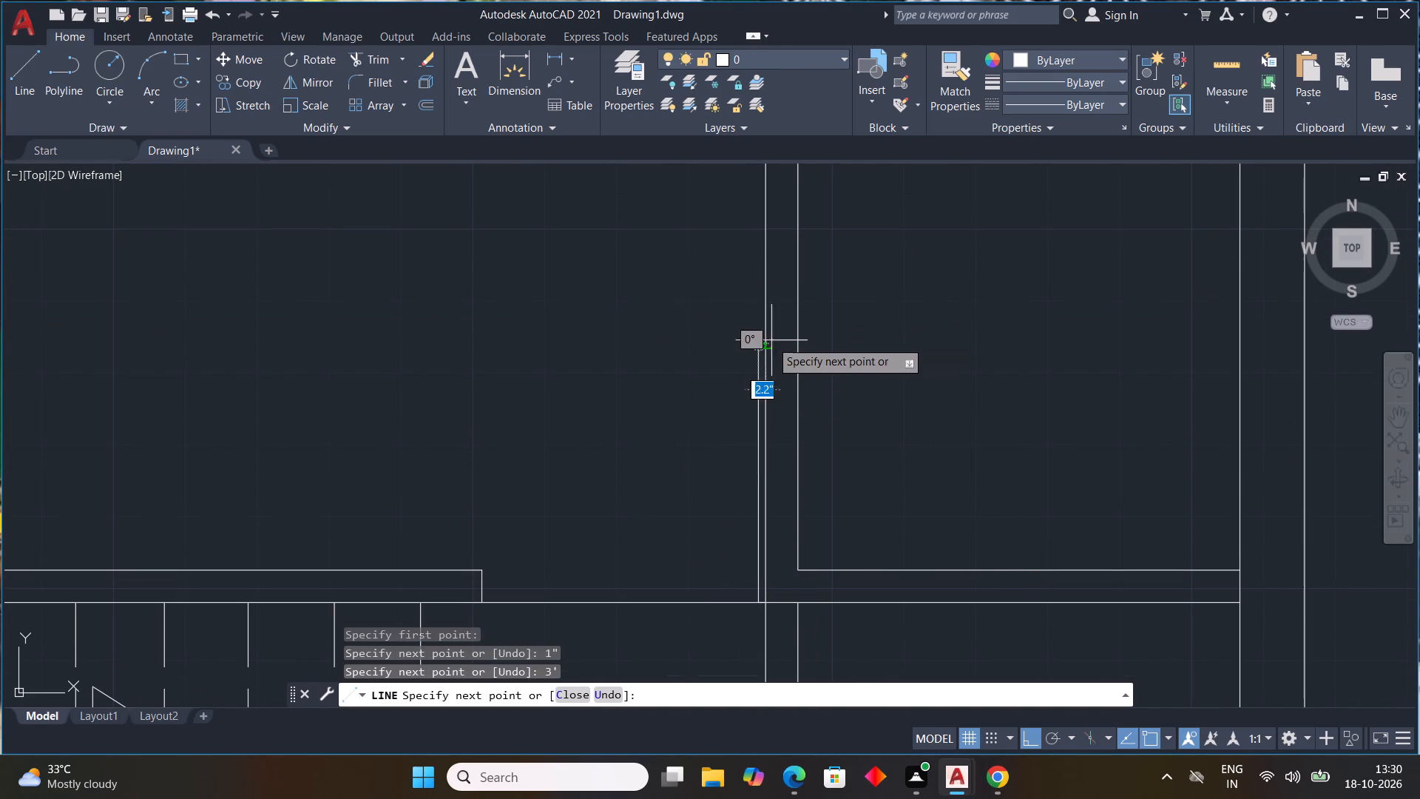
{"action": "scroll", "coordinate": [768, 343], "scroll_direction": "up", "scroll_amount": 4}
{"action": "left_click", "coordinate": [748, 352]}
{"action": "key", "text": "Escape"}
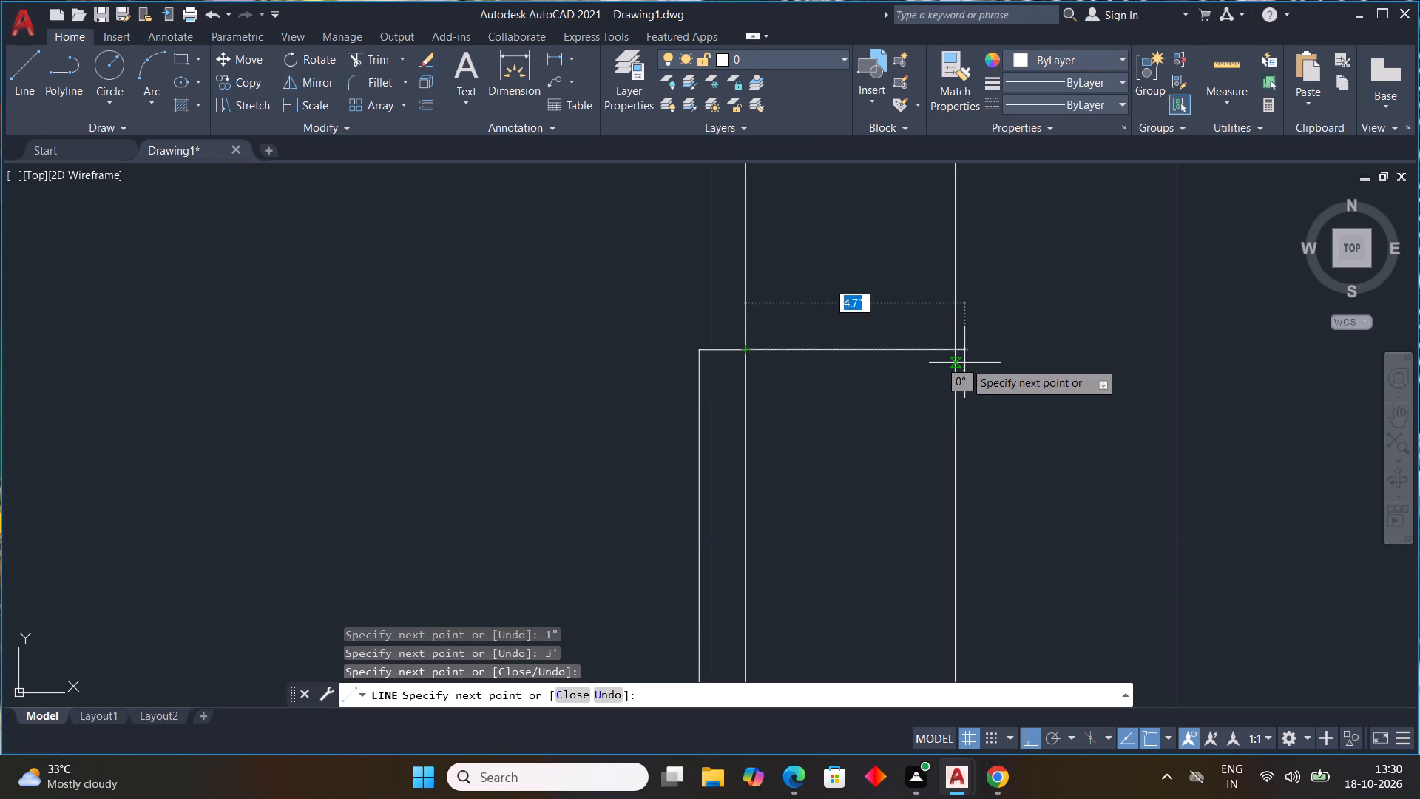
Draw a three-point swing arc from the 3' leaf's top end to the upper corner of the horizontal partition's end beside the opening.
{"action": "scroll", "coordinate": [686, 371], "scroll_direction": "down", "scroll_amount": 3}
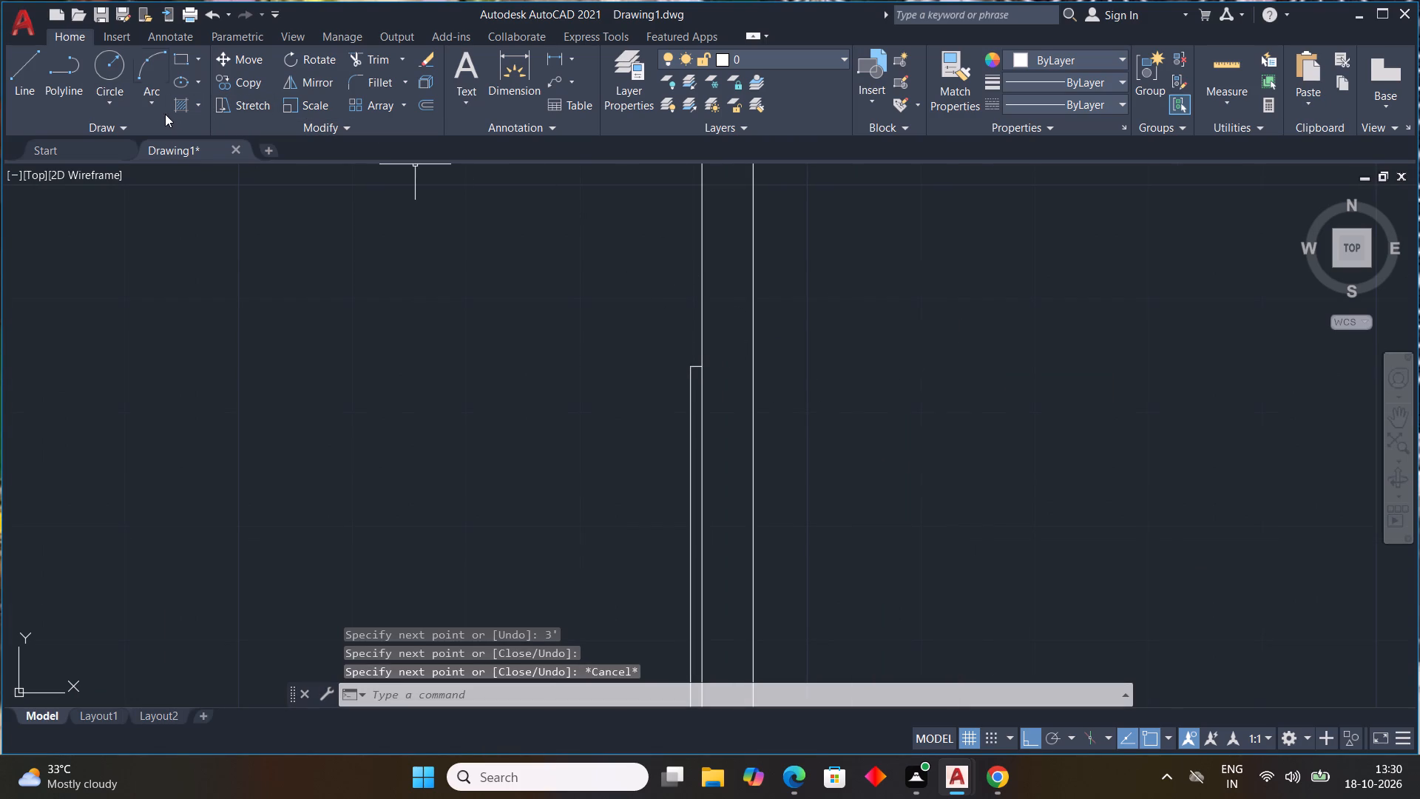
{"action": "left_click", "coordinate": [150, 106]}
{"action": "left_click", "coordinate": [176, 145]}
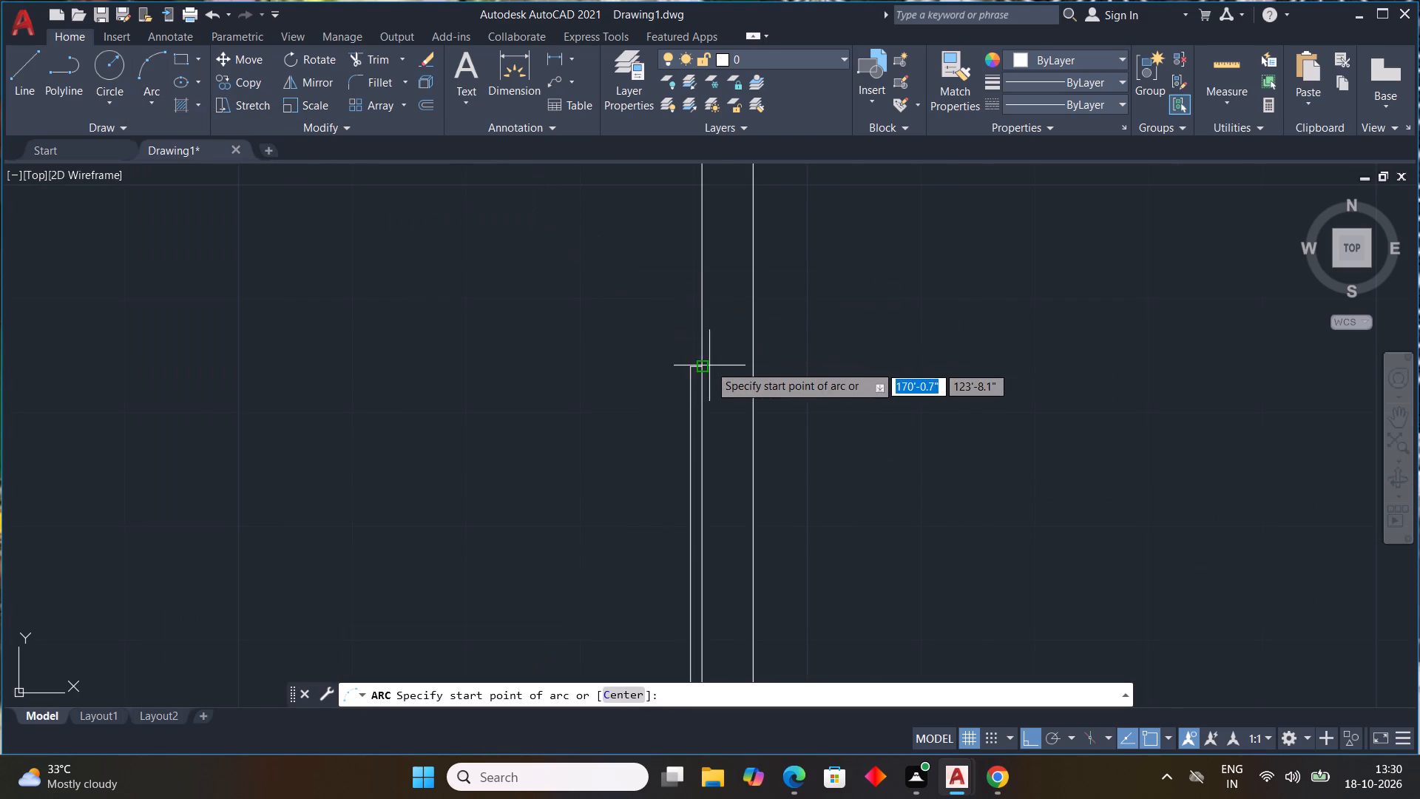
{"action": "scroll", "coordinate": [710, 365], "scroll_direction": "up", "scroll_amount": 2}
{"action": "left_click", "coordinate": [686, 367]}
{"action": "left_click", "coordinate": [655, 361]}
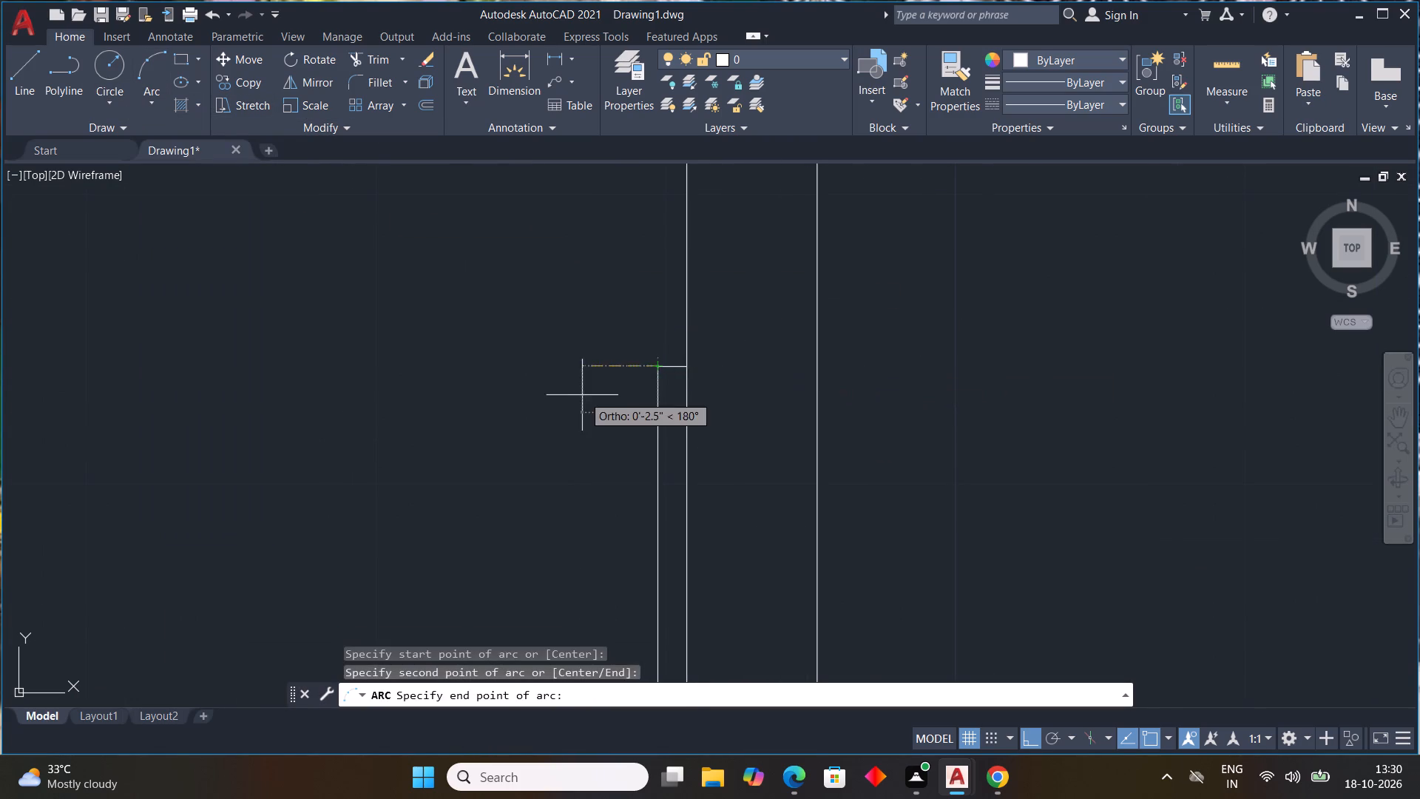
{"action": "scroll", "coordinate": [577, 402], "scroll_direction": "down", "scroll_amount": 3}
{"action": "middle_click_drag", "start_coordinate": [576, 402], "coordinate": [706, 246]}
{"action": "left_click", "coordinate": [454, 459]}
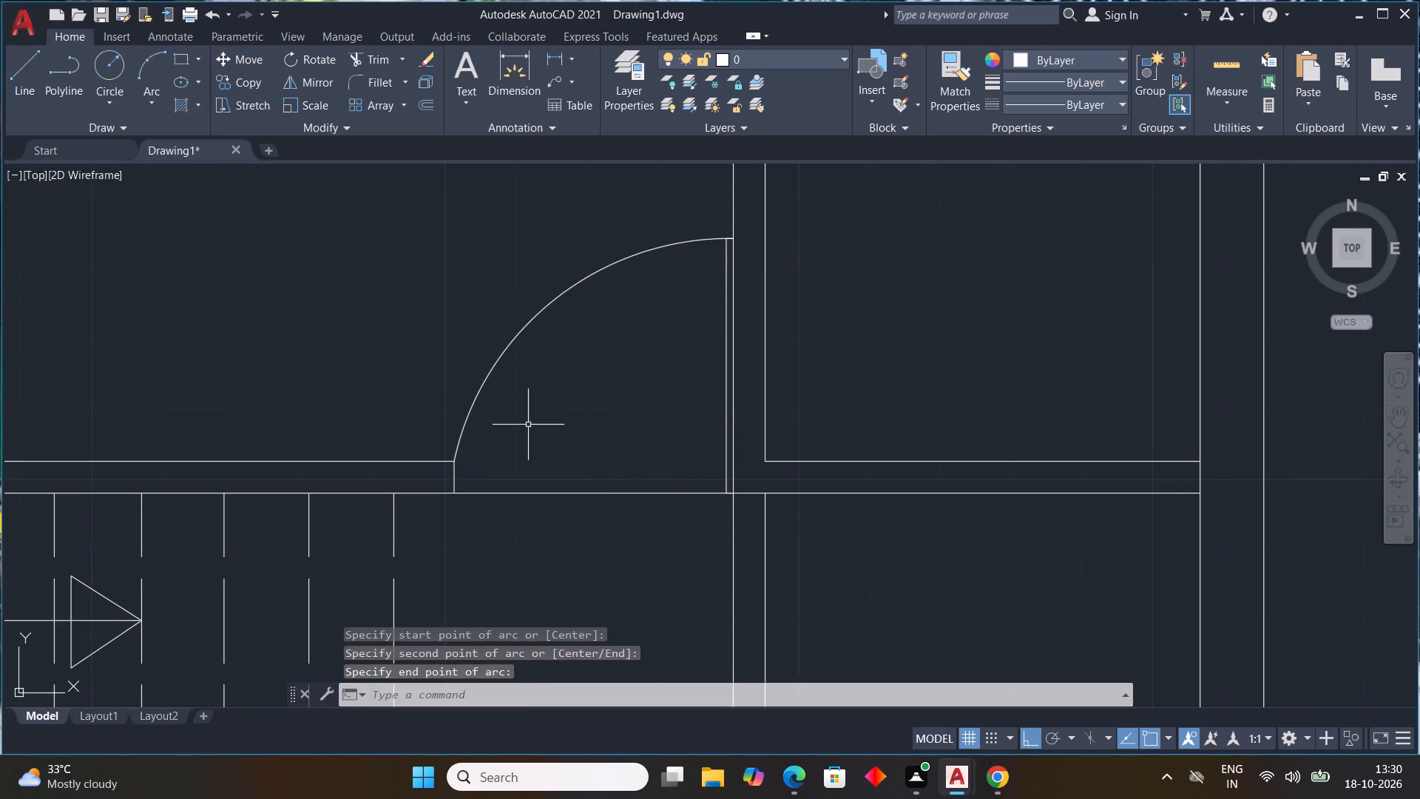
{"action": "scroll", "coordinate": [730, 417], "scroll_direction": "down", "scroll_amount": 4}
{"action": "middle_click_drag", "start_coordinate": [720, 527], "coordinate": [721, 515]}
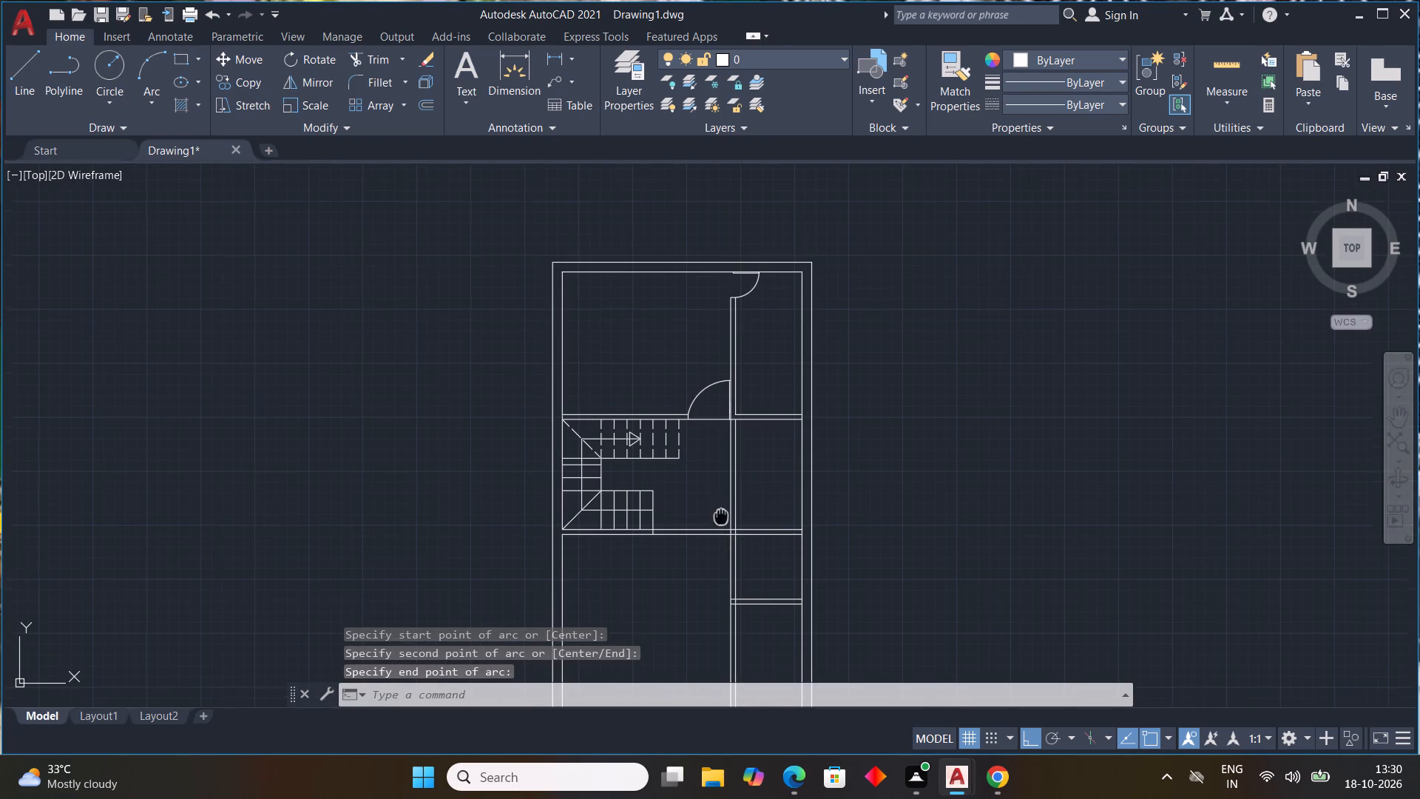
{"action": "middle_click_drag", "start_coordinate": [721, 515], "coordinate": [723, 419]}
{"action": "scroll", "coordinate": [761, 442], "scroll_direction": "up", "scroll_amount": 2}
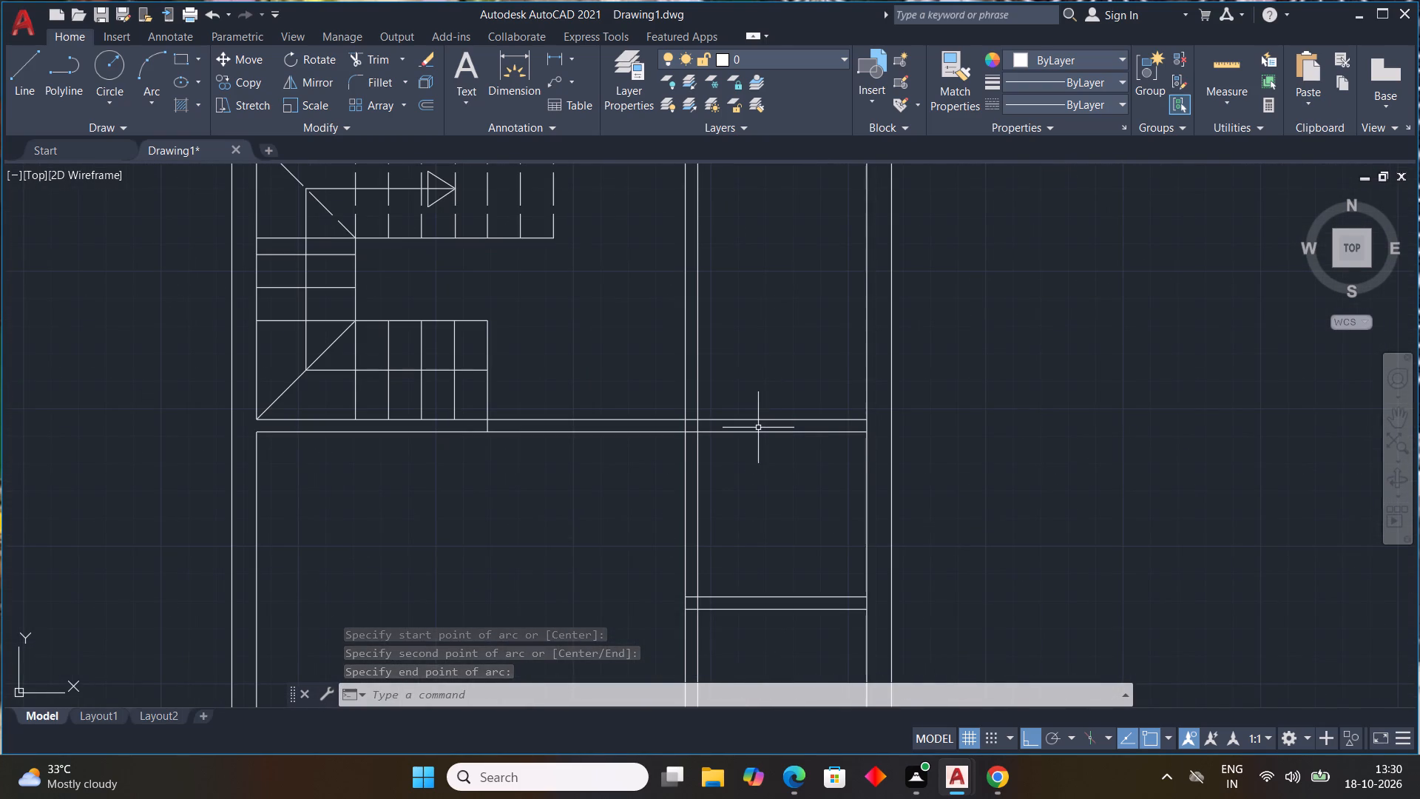
Draw a jamb line across the vertical partition above the stair room's lower wall and trim both partition faces below it to open a doorway.
{"action": "type", "text": "L"}
{"action": "key", "text": "space"}
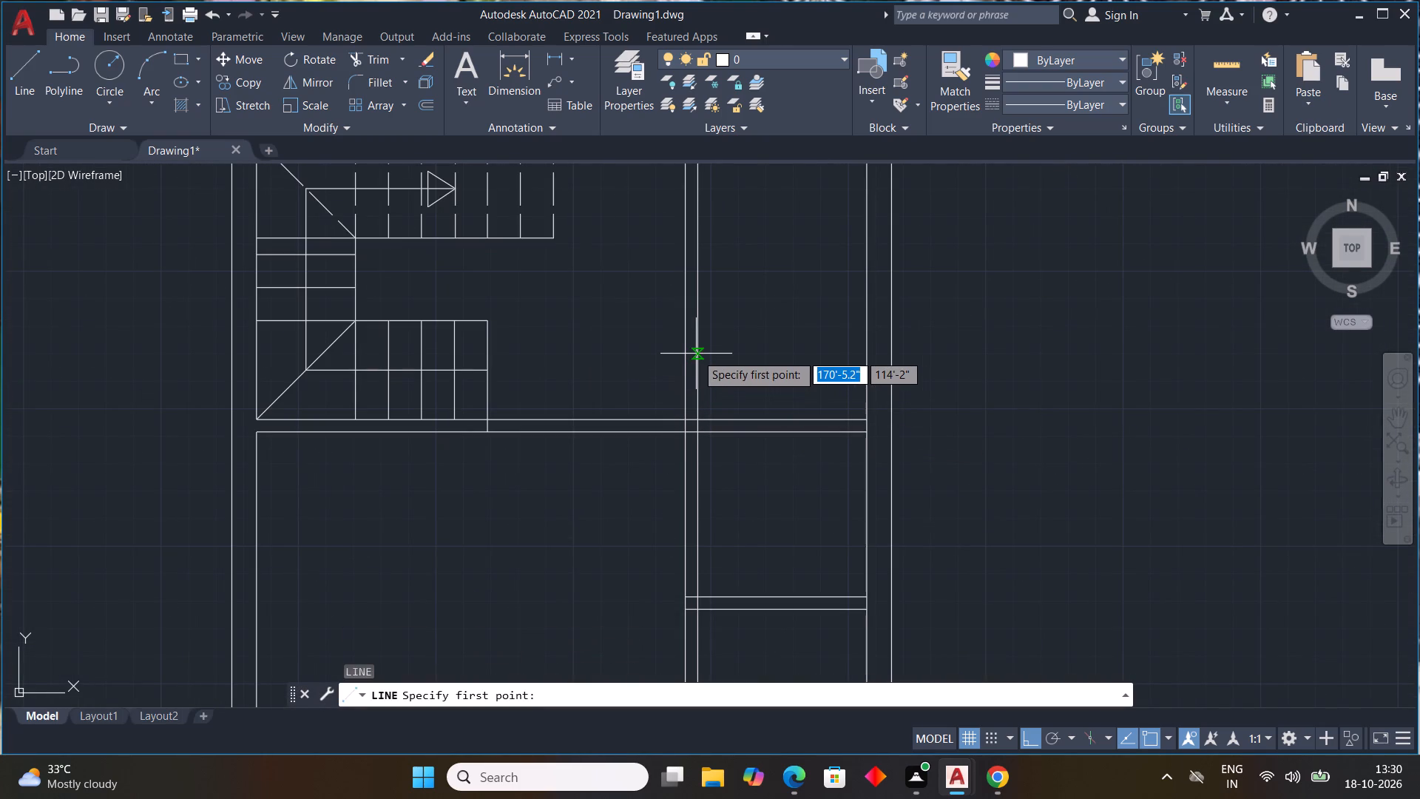
{"action": "scroll", "coordinate": [703, 330], "scroll_direction": "up", "scroll_amount": 2}
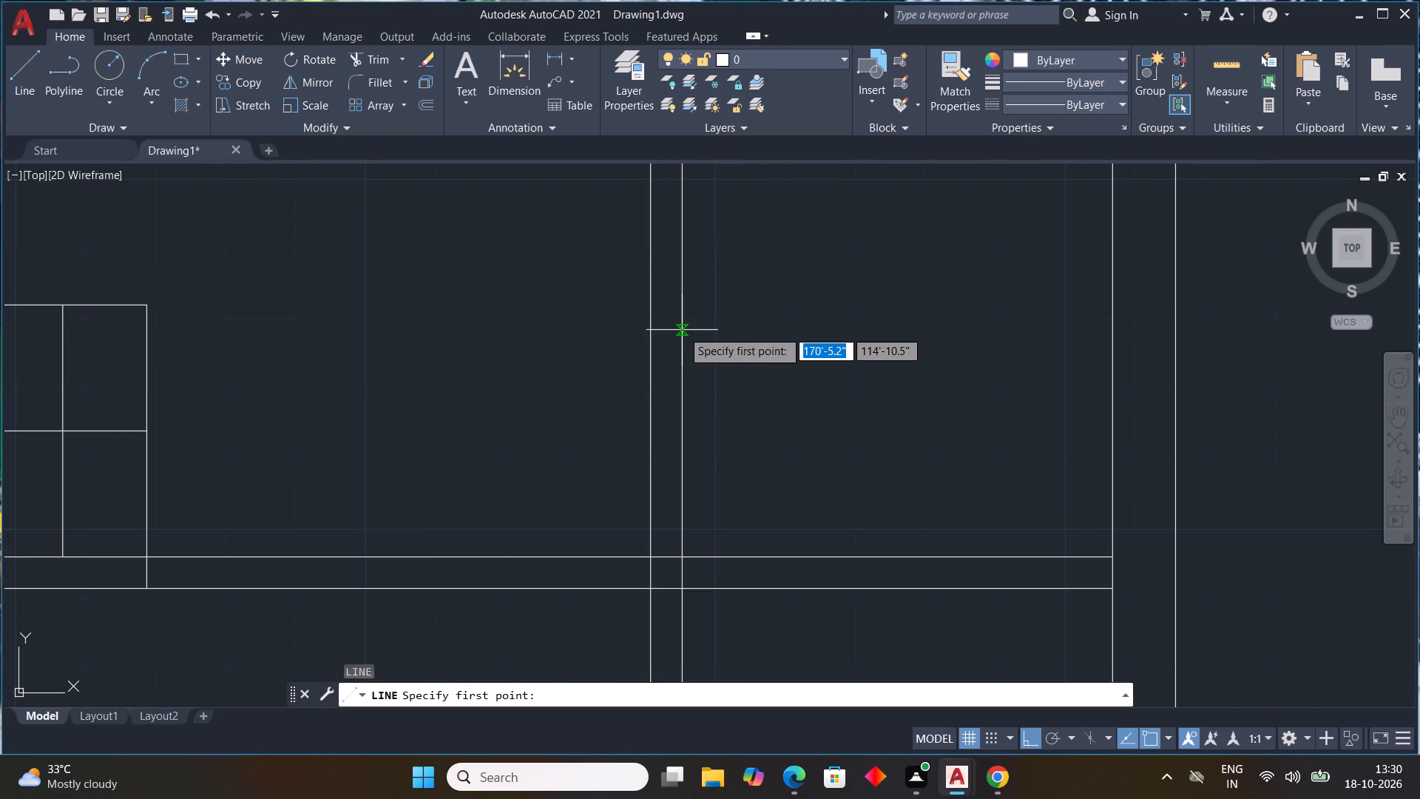
{"action": "left_click", "coordinate": [682, 330]}
{"action": "left_click", "coordinate": [652, 328]}
{"action": "key", "text": "Escape"}
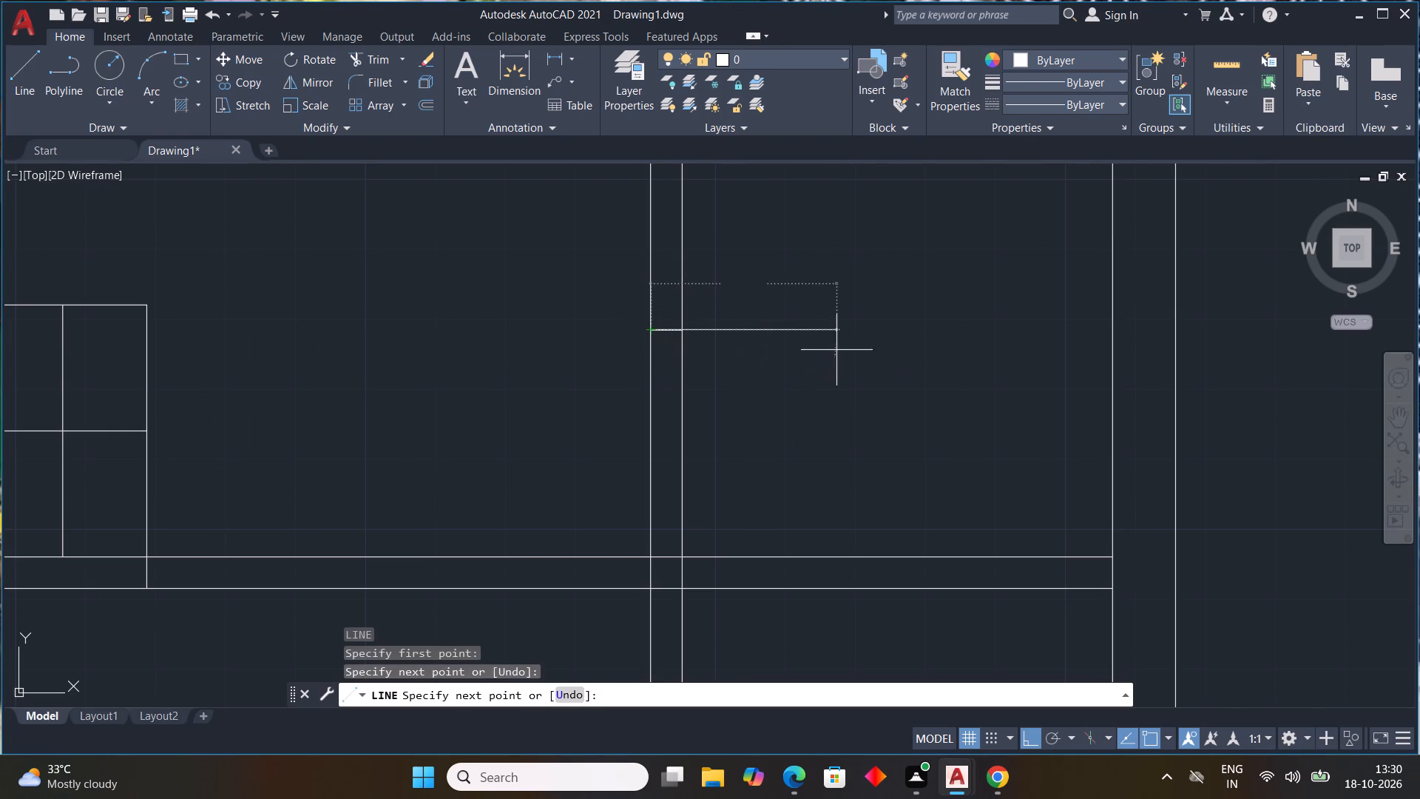
{"action": "type", "text": "TR"}
{"action": "key", "text": "space"}
{"action": "left_click_drag", "start_coordinate": [528, 402], "coordinate": [1007, 405]}
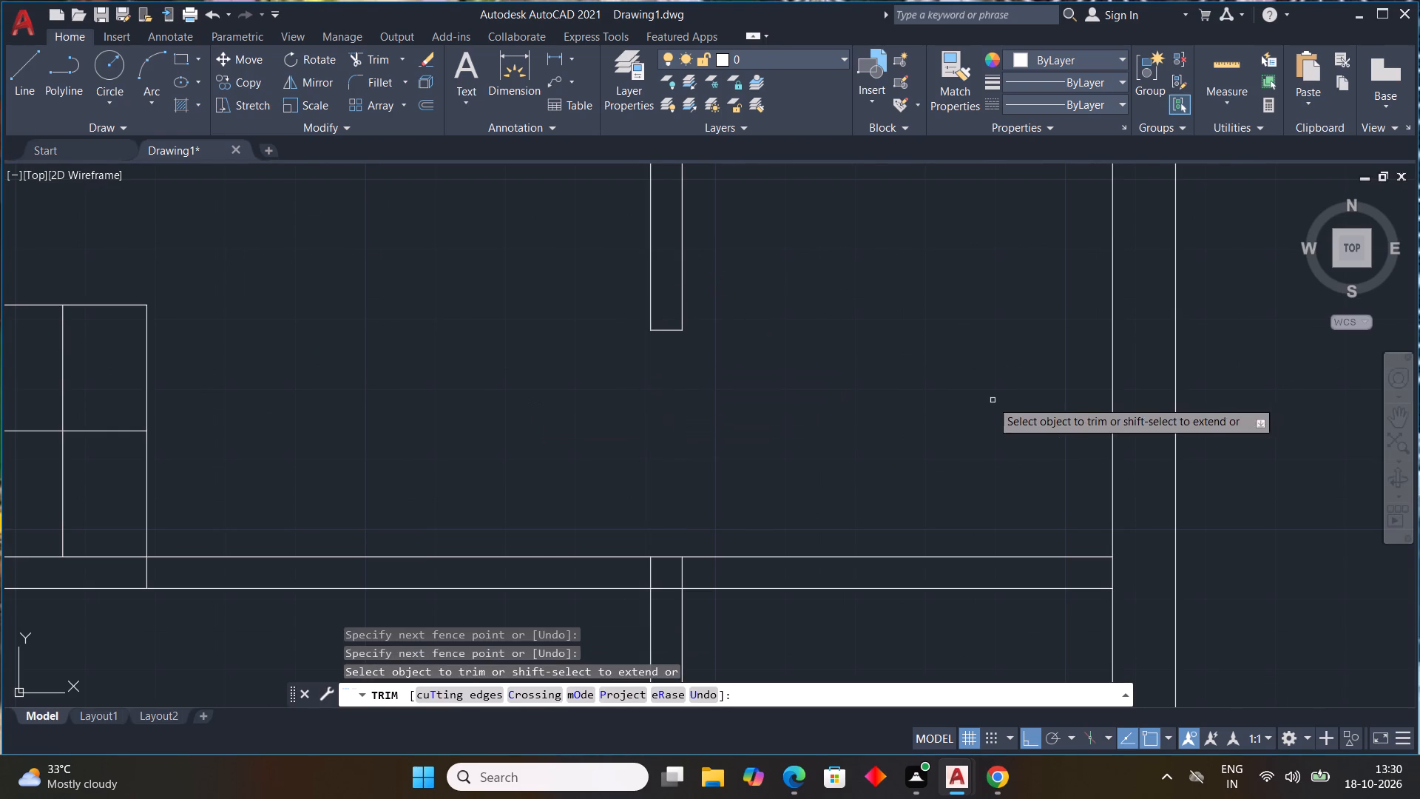
Trim both lines of the stair room's lower wall between the stair's end and the vertical partition to open a passage.
{"action": "middle_click_drag", "start_coordinate": [781, 493], "coordinate": [797, 311]}
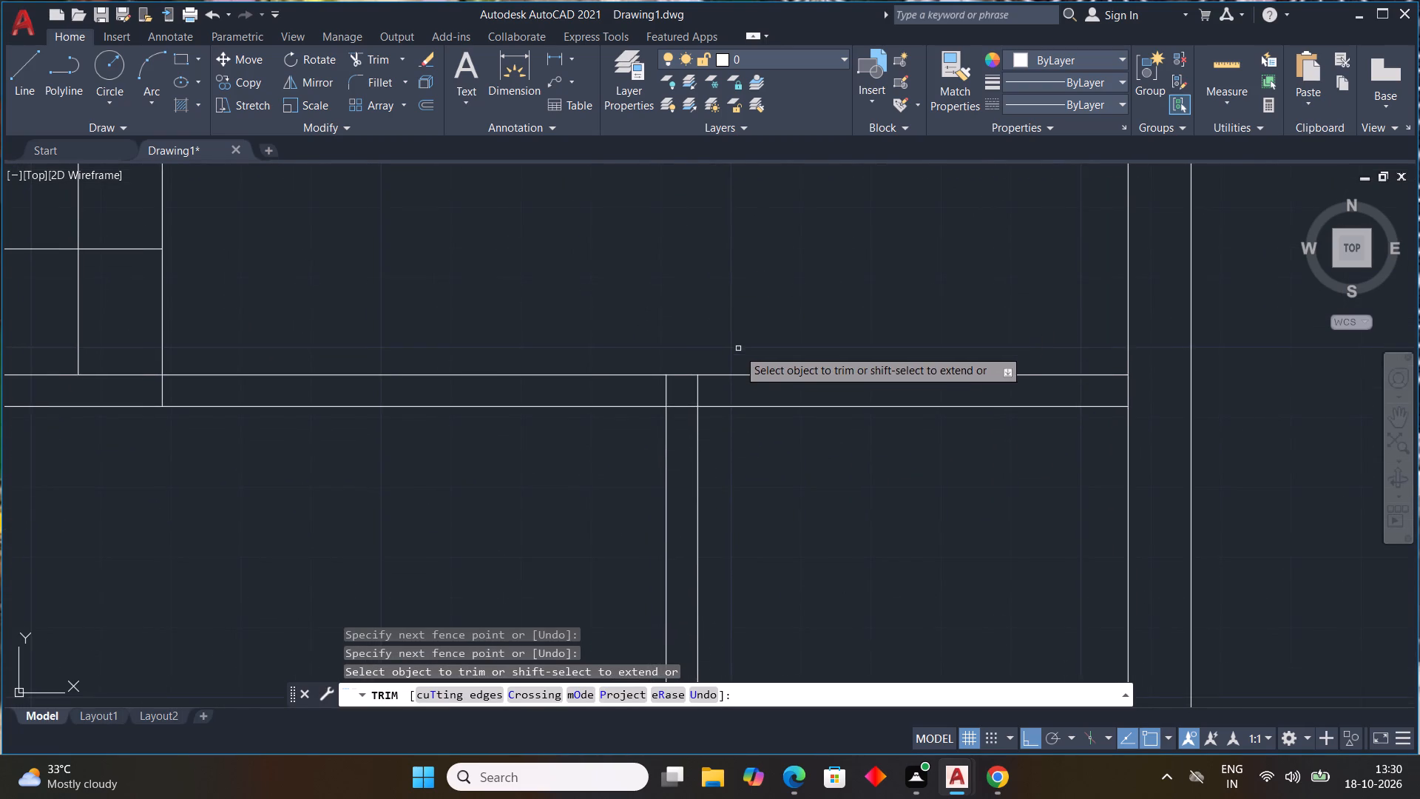
{"action": "scroll", "coordinate": [739, 349], "scroll_direction": "down", "scroll_amount": 2}
{"action": "left_click_drag", "start_coordinate": [583, 327], "coordinate": [586, 408]}
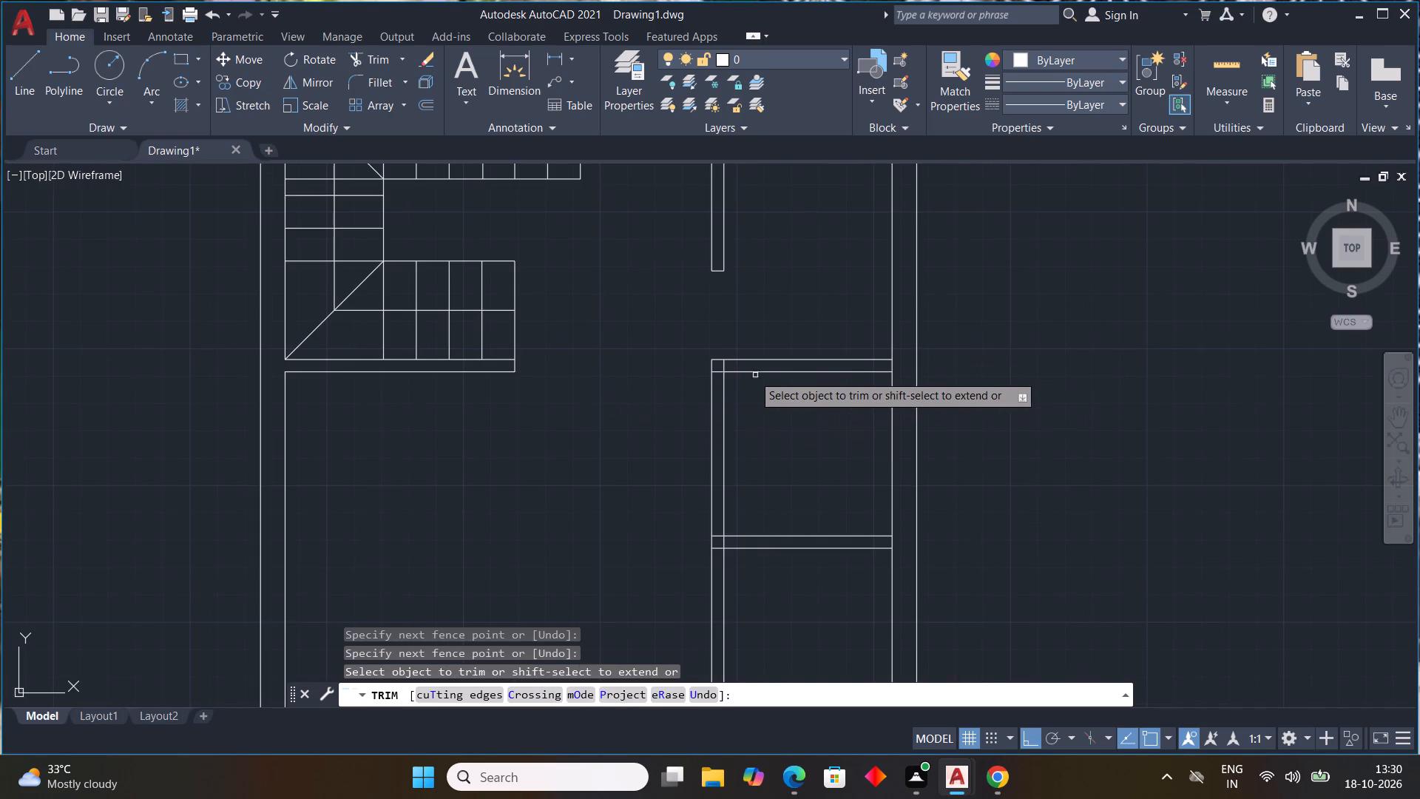
Trim the overlapping lines where the stair room's lower wall meets the vertical partition and the right outer wall's inner face.
{"action": "scroll", "coordinate": [738, 376], "scroll_direction": "up", "scroll_amount": 1}
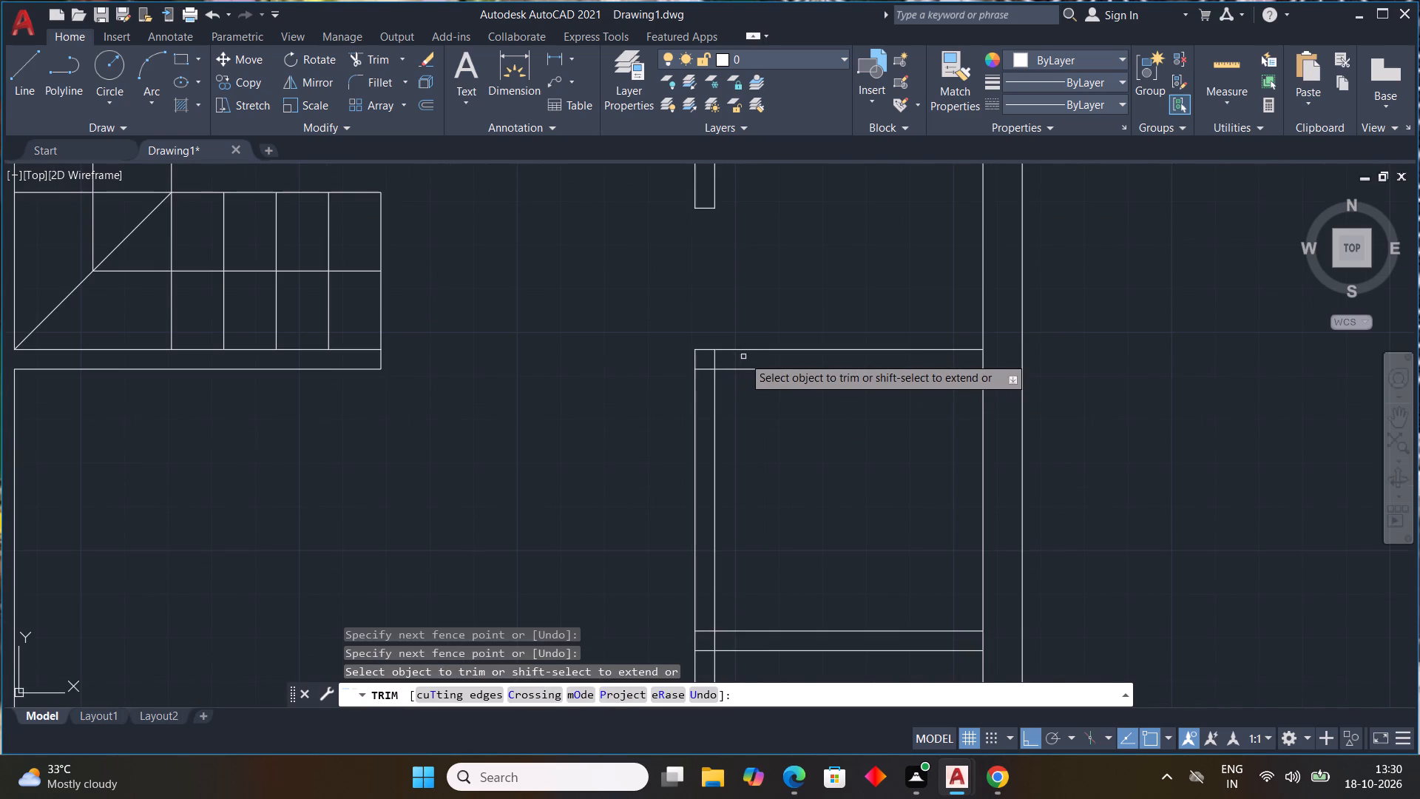
{"action": "scroll", "coordinate": [743, 357], "scroll_direction": "up", "scroll_amount": 2}
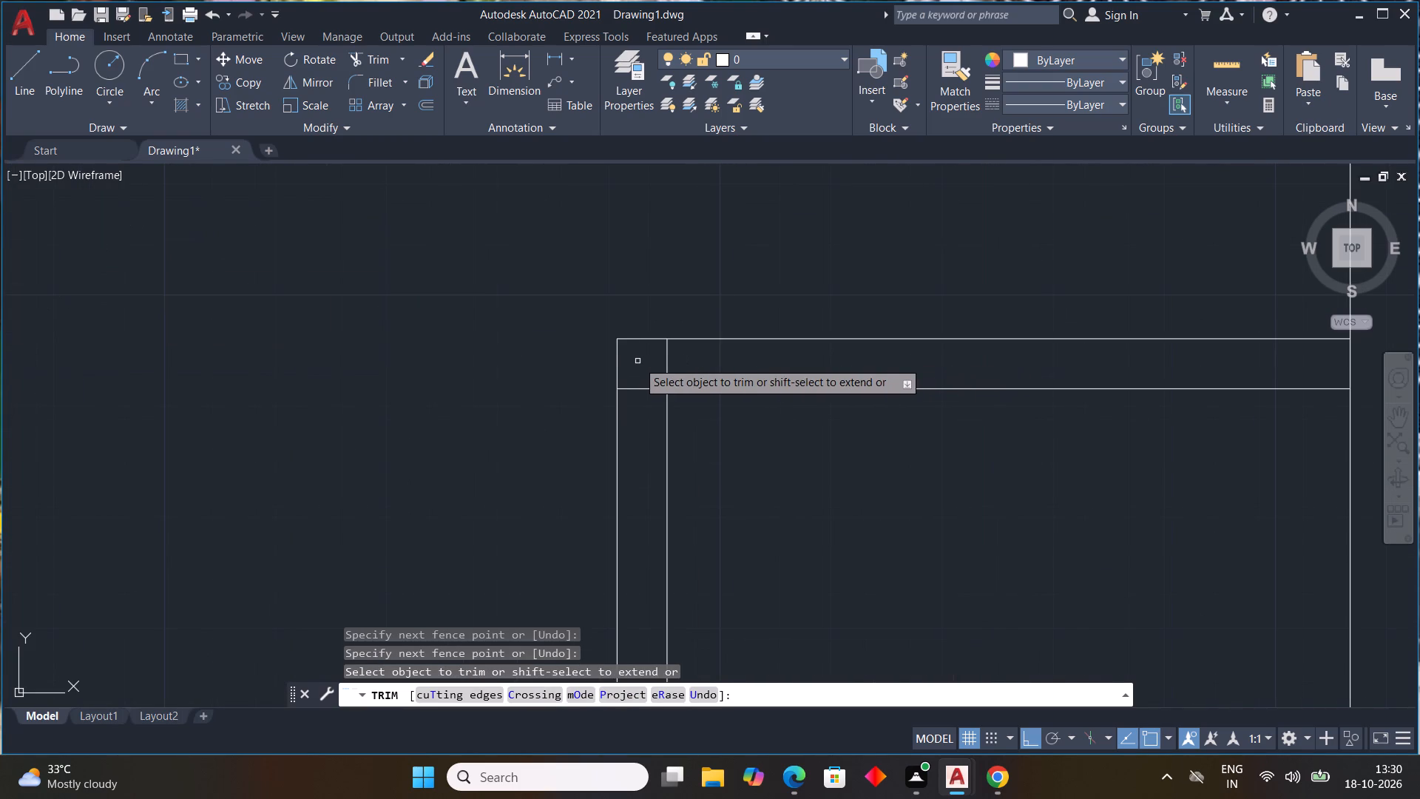
{"action": "left_click_drag", "start_coordinate": [674, 361], "coordinate": [646, 405]}
{"action": "scroll", "coordinate": [851, 471], "scroll_direction": "down", "scroll_amount": 3}
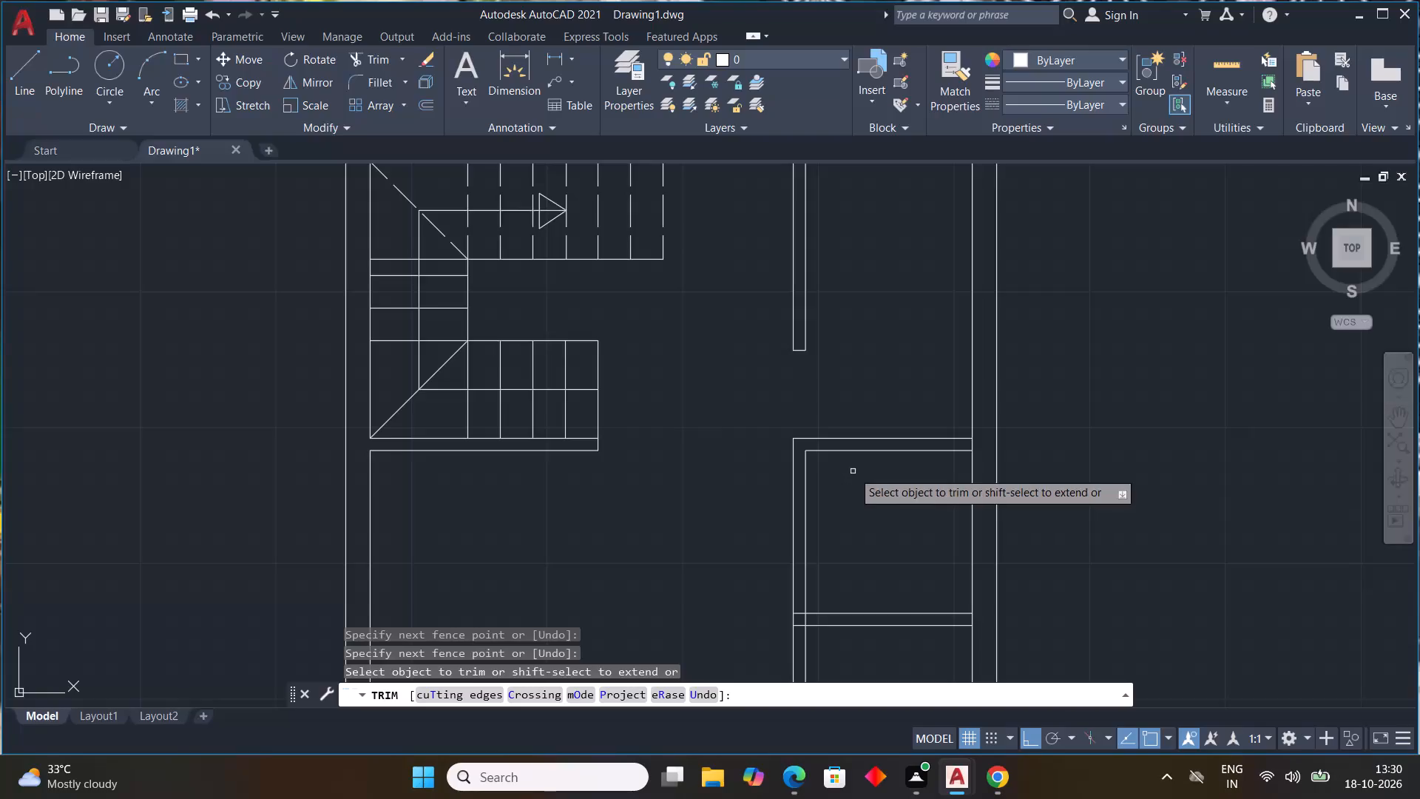
{"action": "scroll", "coordinate": [961, 454], "scroll_direction": "up", "scroll_amount": 3}
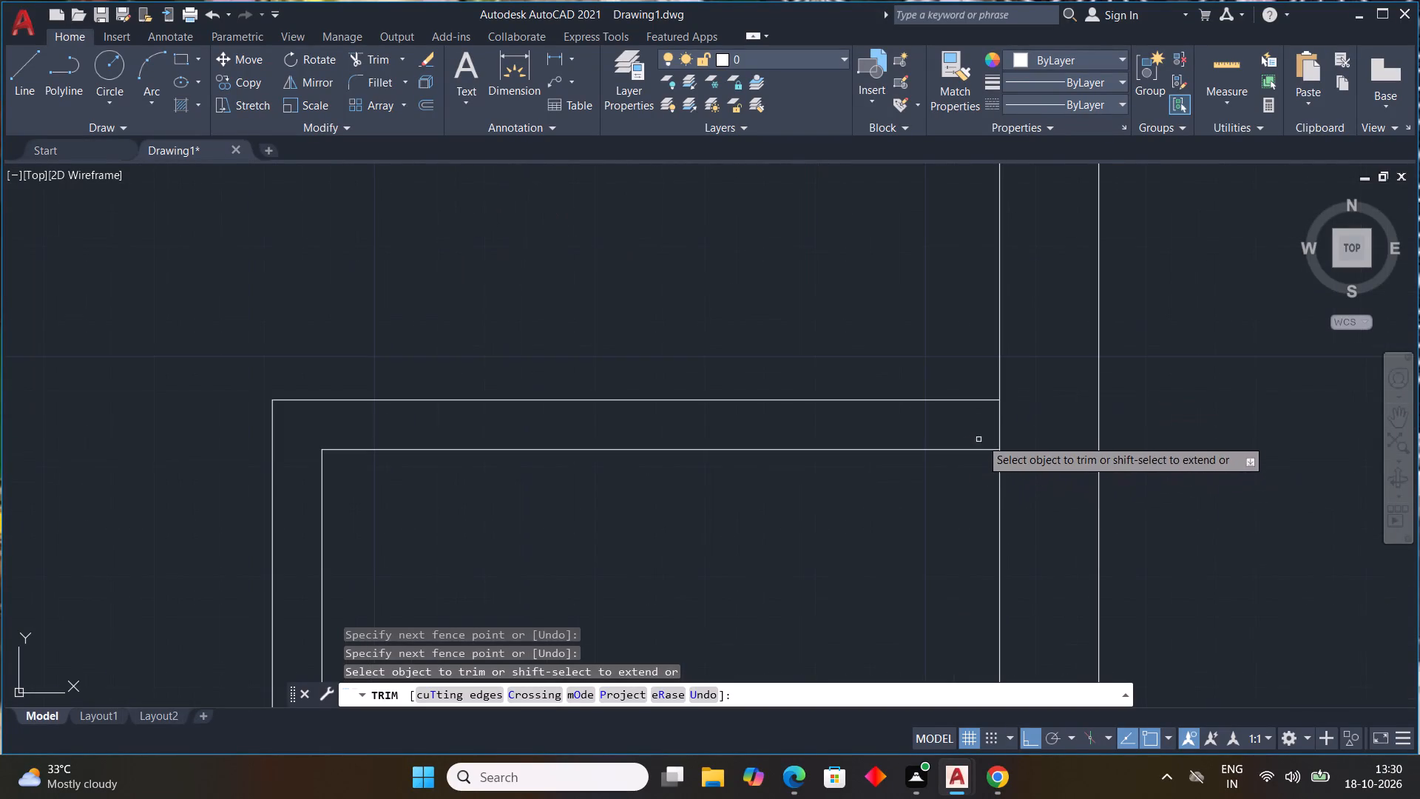
{"action": "left_click_drag", "start_coordinate": [997, 425], "coordinate": [1010, 429]}
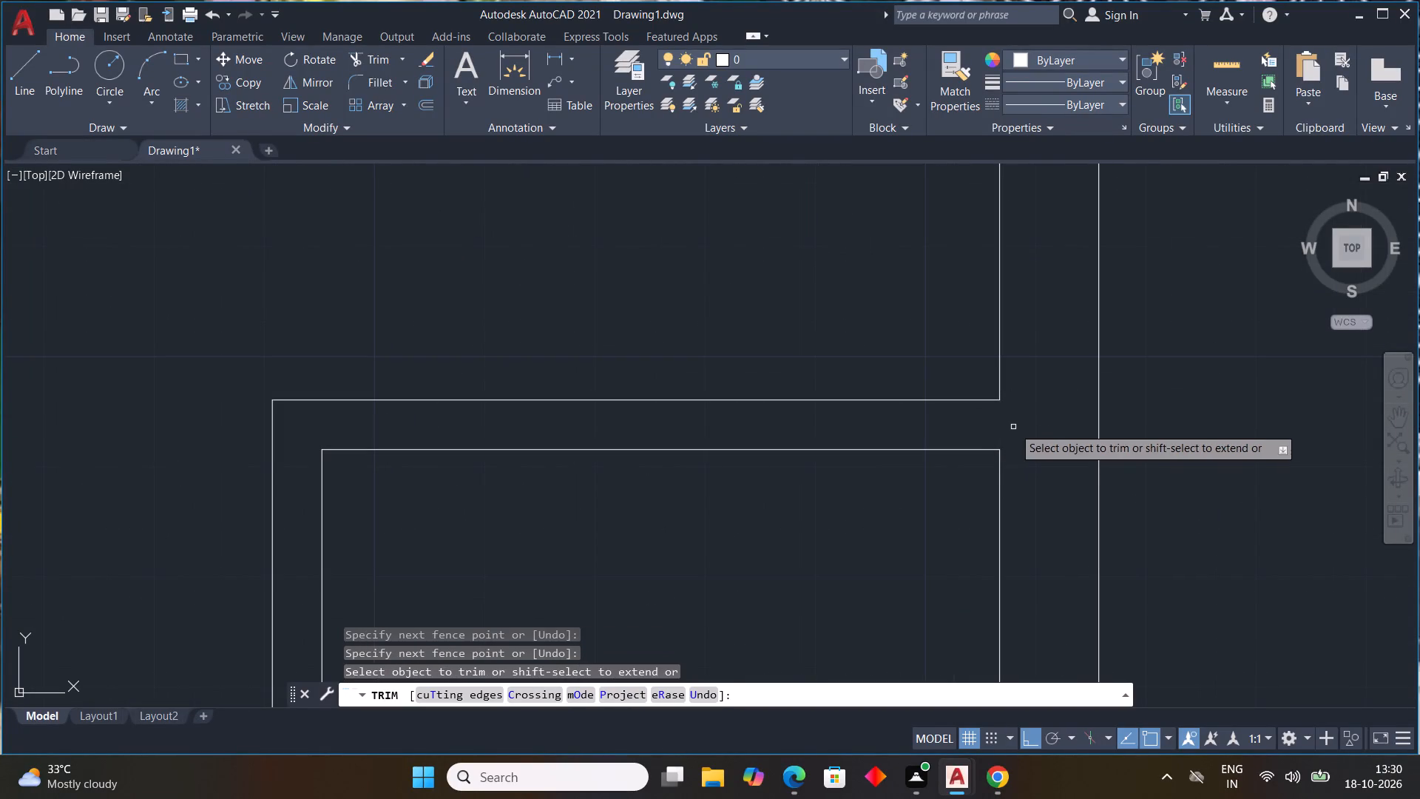
{"action": "key", "text": "Escape"}
{"action": "key", "text": "Escape"}
Draw a 1" by 2' door leaf on top of the stair room's lower wall, extending right from the vertical partition's left corner.
{"action": "scroll", "coordinate": [1026, 420], "scroll_direction": "down", "scroll_amount": 6}
{"action": "scroll", "coordinate": [1006, 385], "scroll_direction": "up", "scroll_amount": 3}
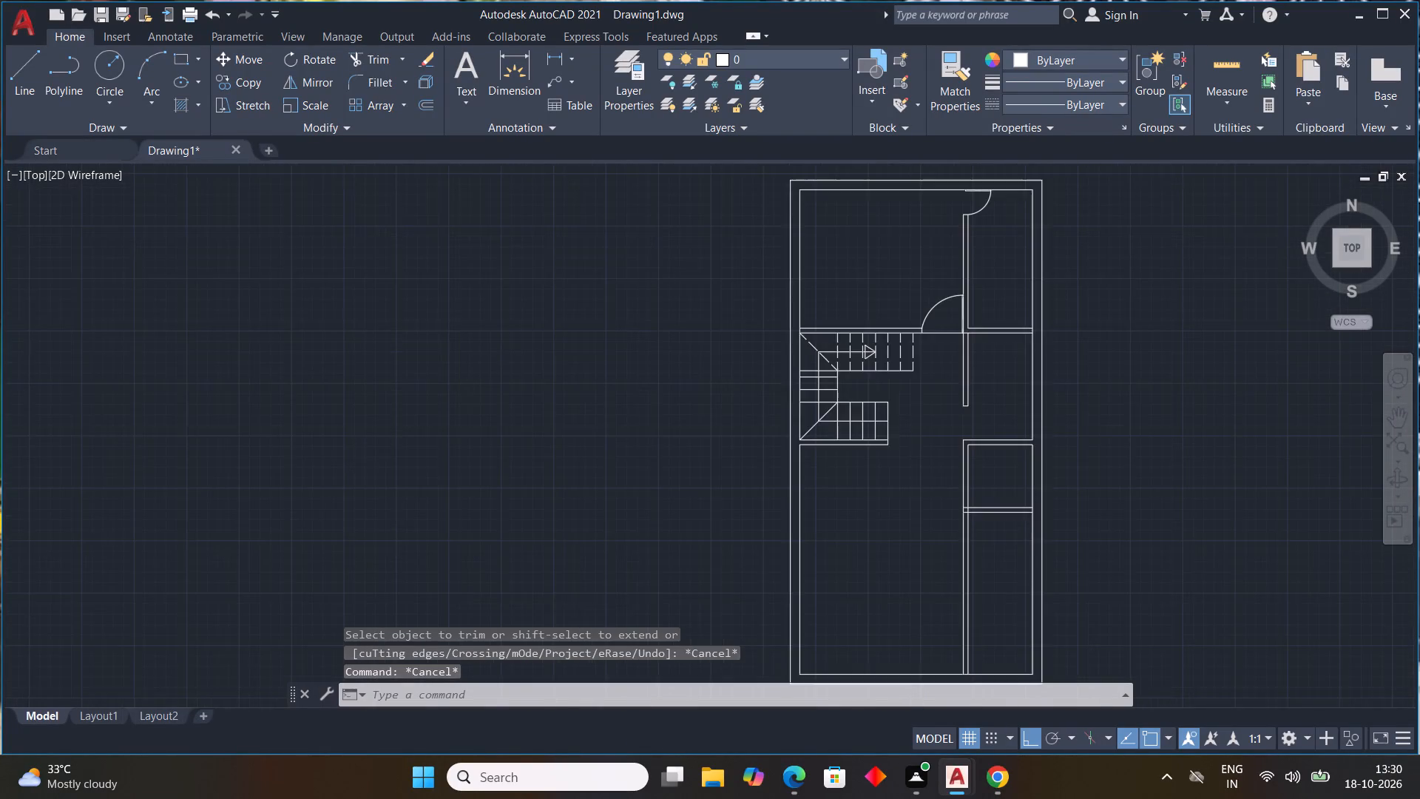
{"action": "middle_click_drag", "start_coordinate": [1006, 385], "coordinate": [1017, 433]}
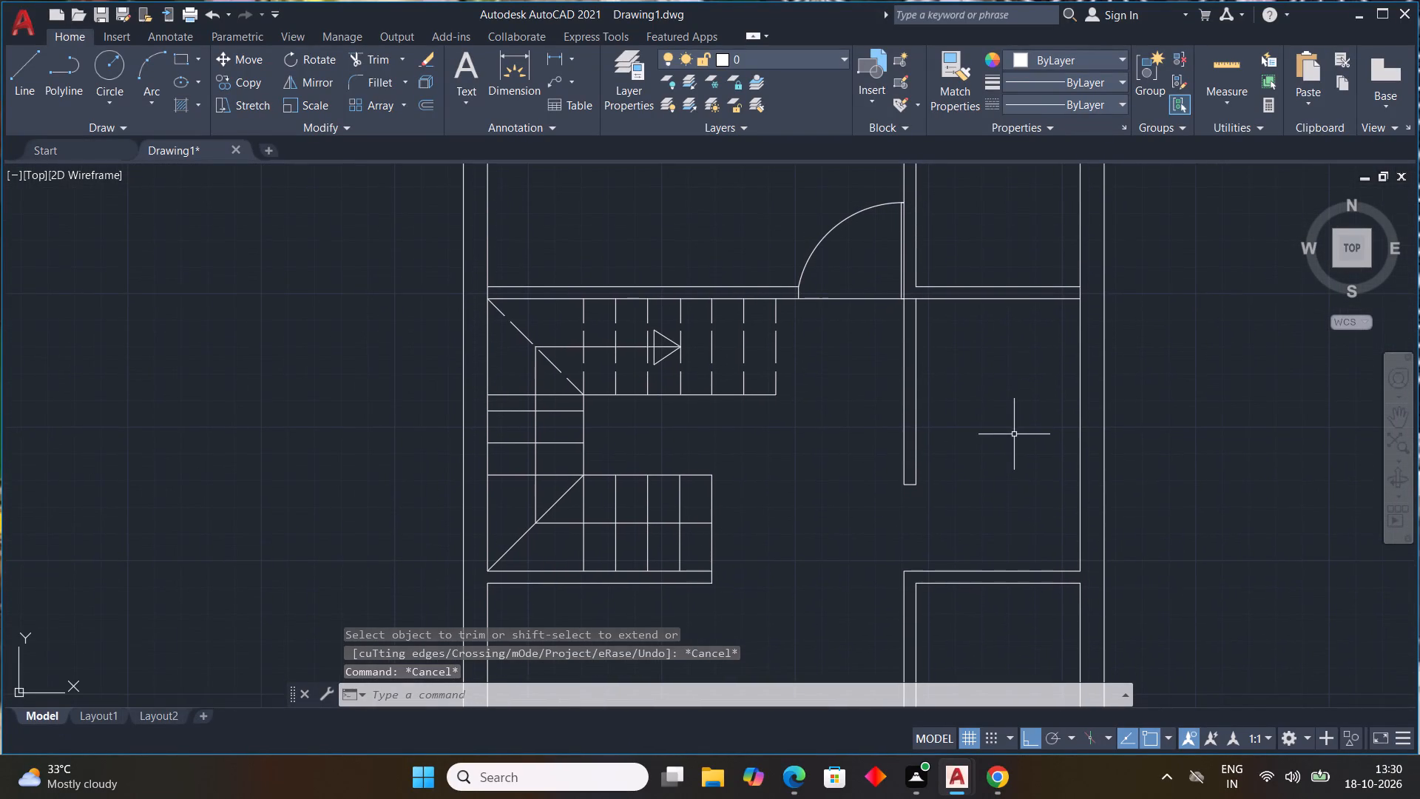
{"action": "type", "text": "L"}
{"action": "key", "text": "space"}
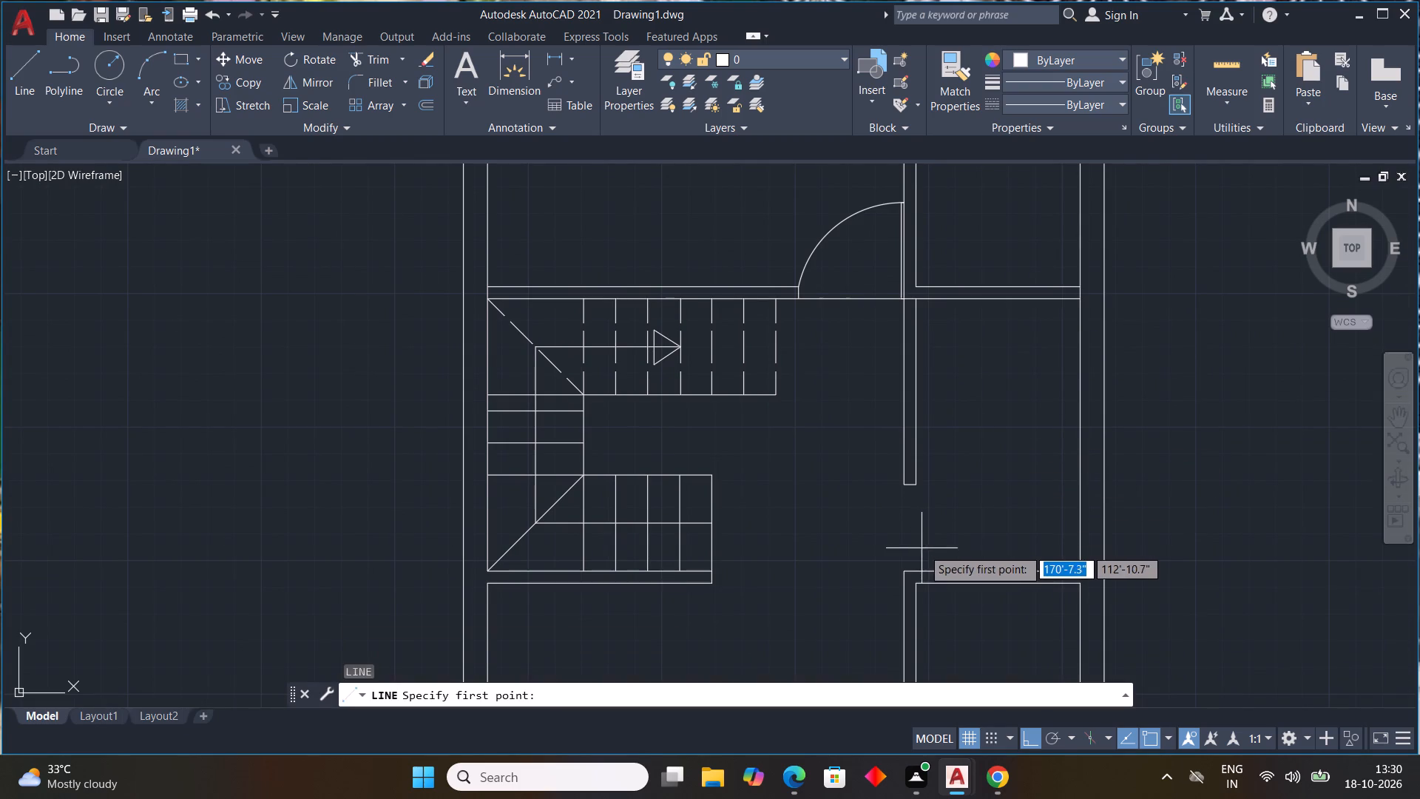
{"action": "left_click_drag", "start_coordinate": [908, 568], "coordinate": [908, 553]}
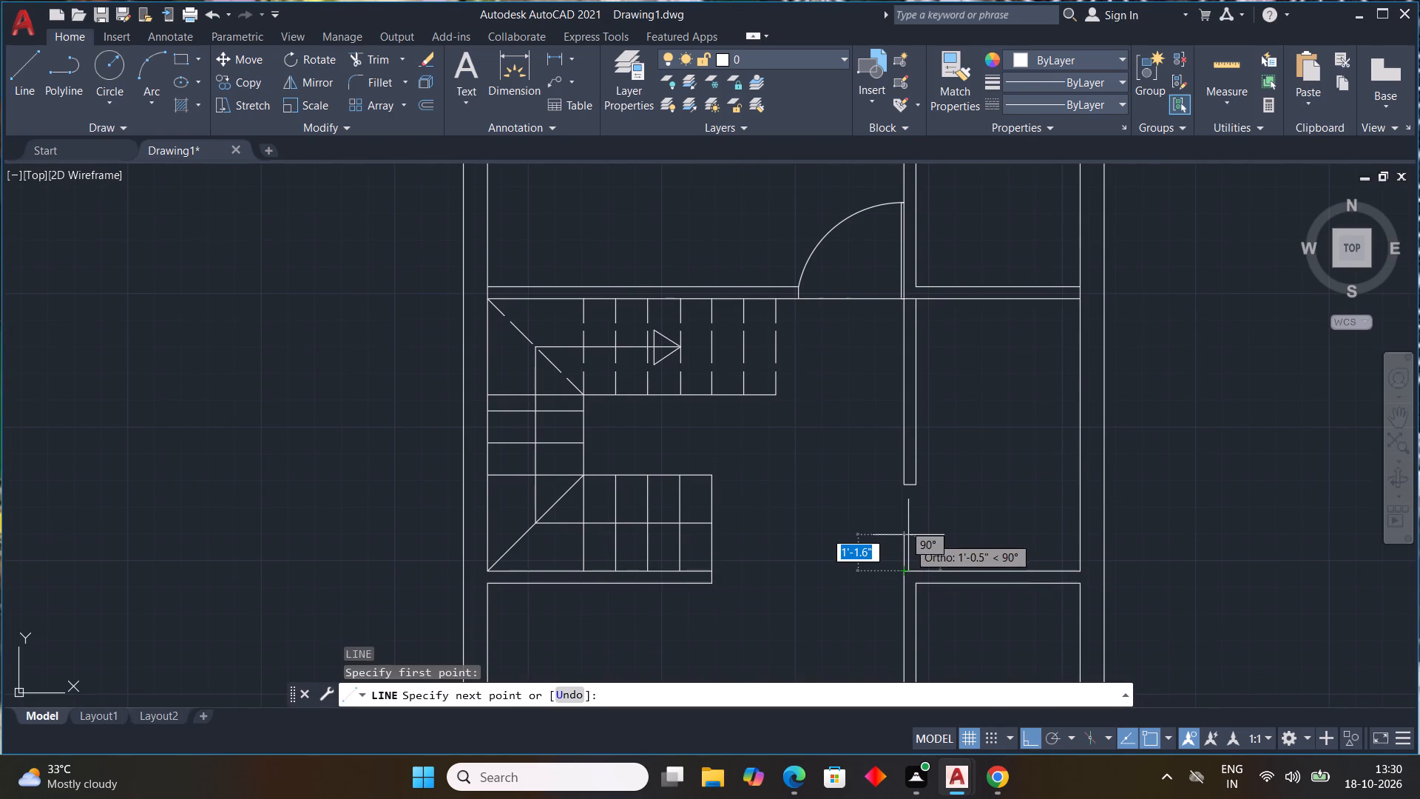
{"action": "key", "text": "1"}
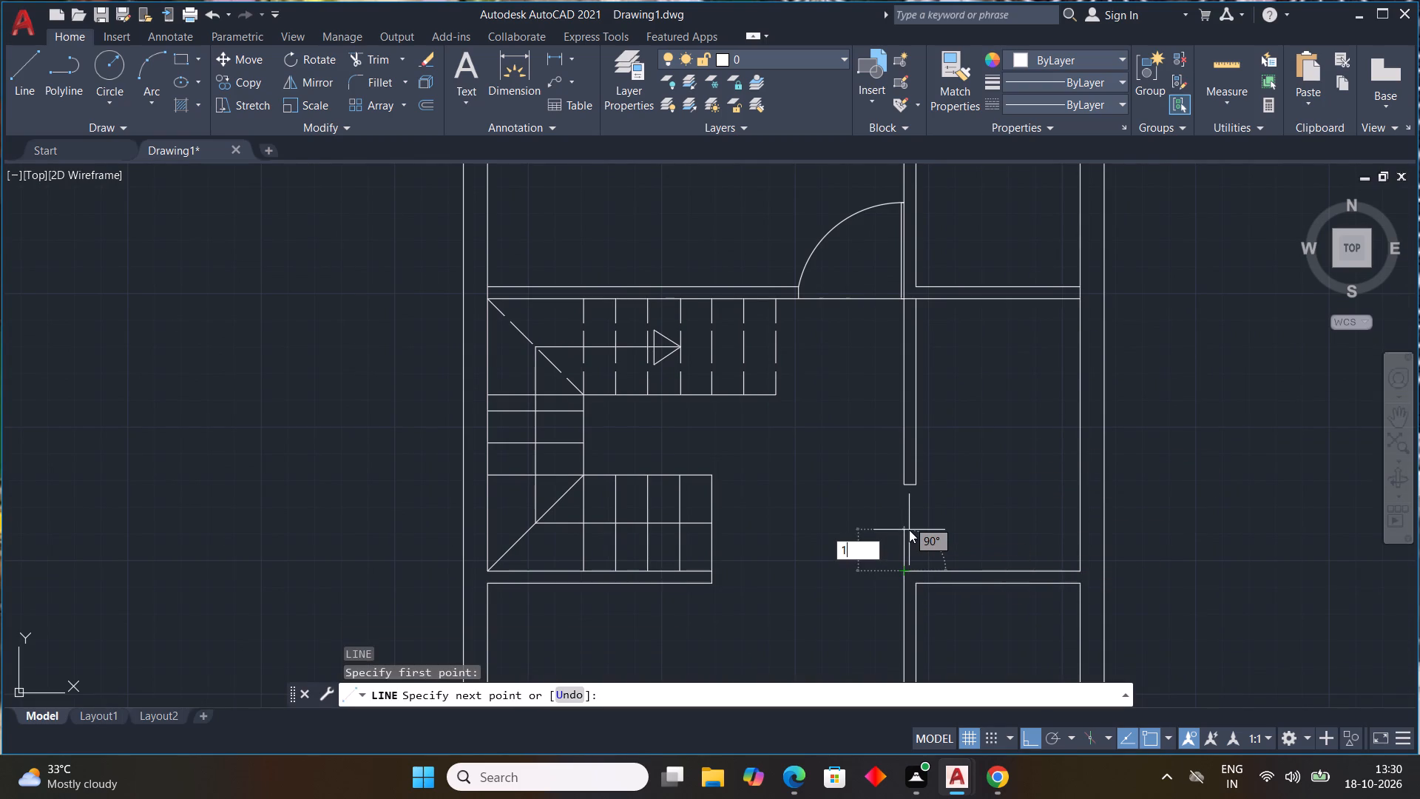
{"action": "key", "text": "shift+quotedbl"}
{"action": "key", "text": "Return"}
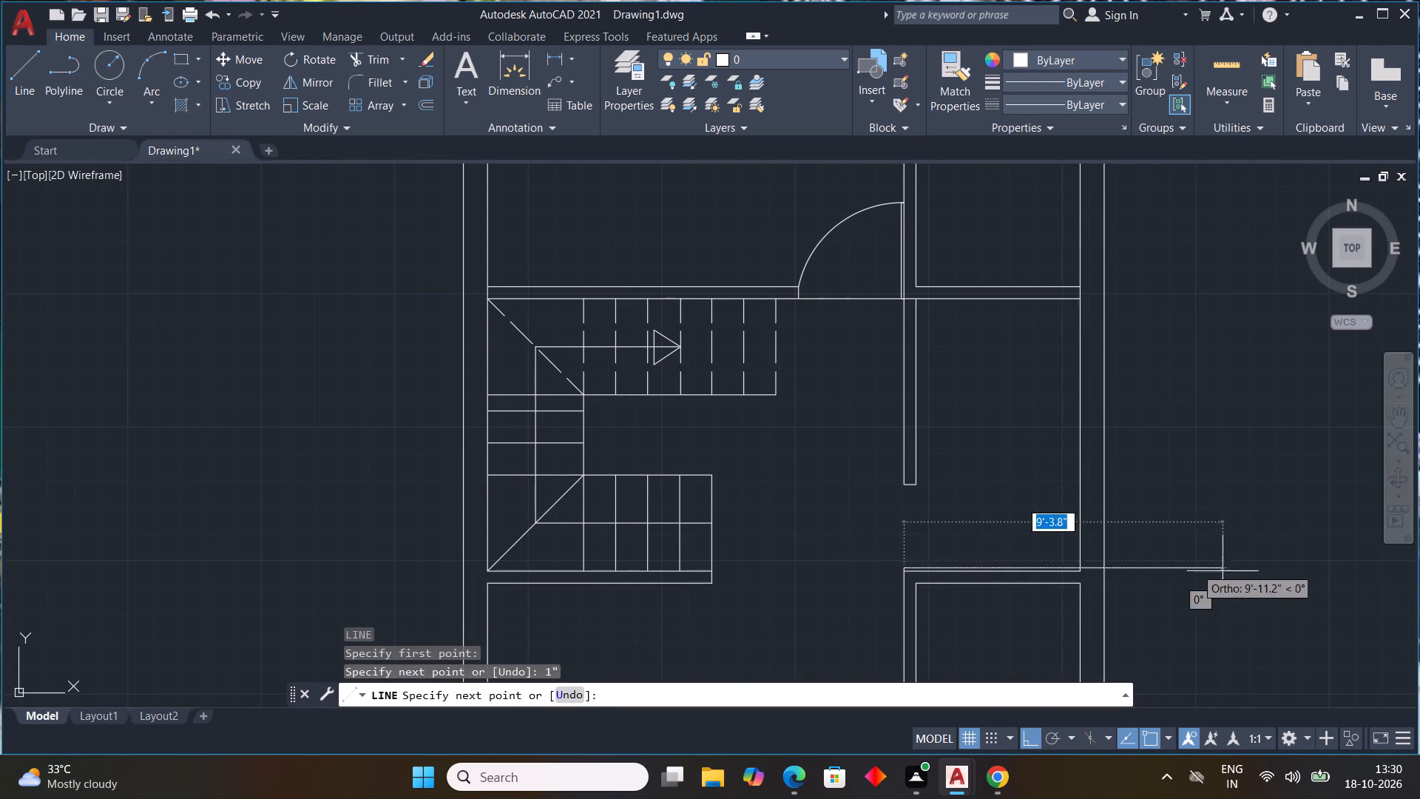
{"action": "middle_click_drag", "start_coordinate": [987, 531], "coordinate": [884, 432]}
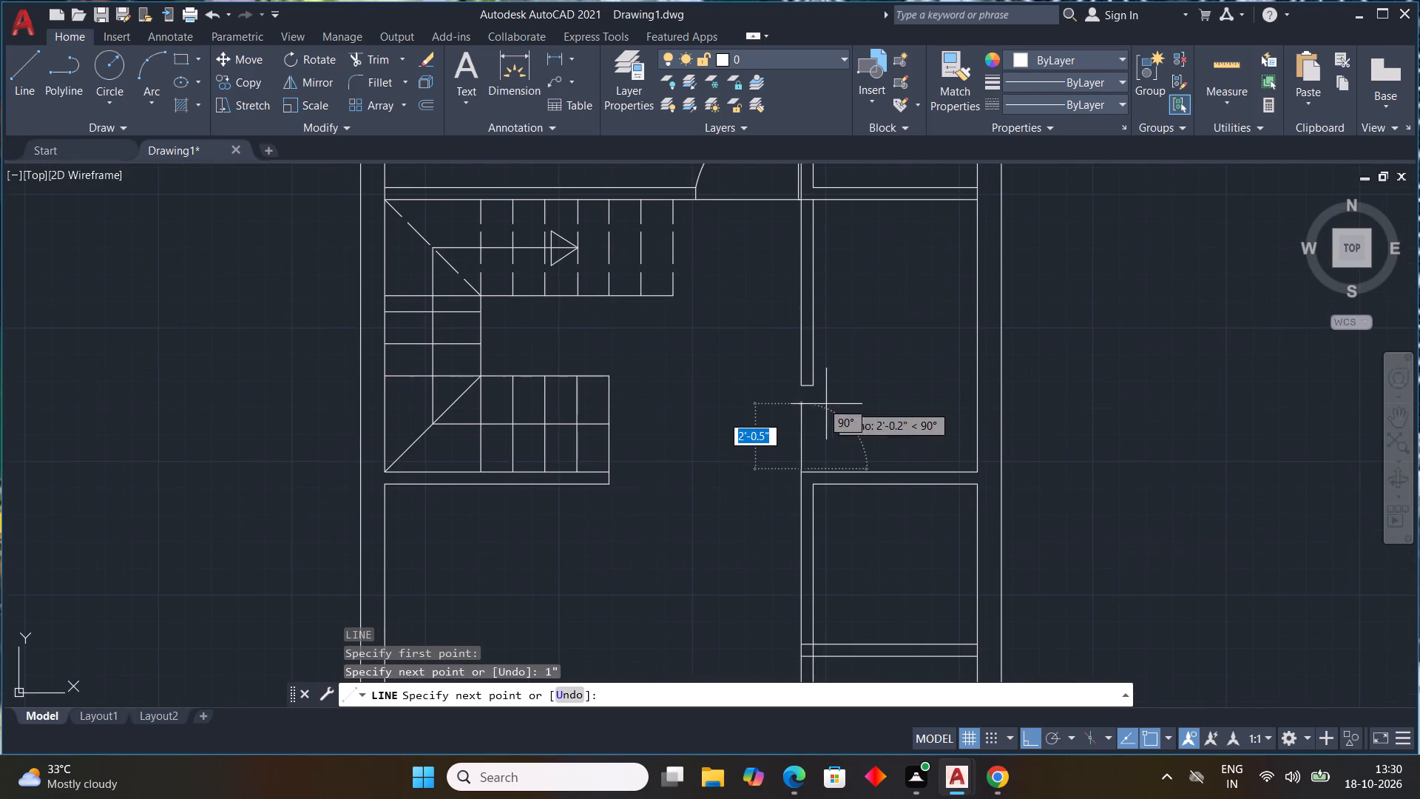
{"action": "scroll", "coordinate": [814, 407], "scroll_direction": "up", "scroll_amount": 1}
{"action": "key", "text": "2"}
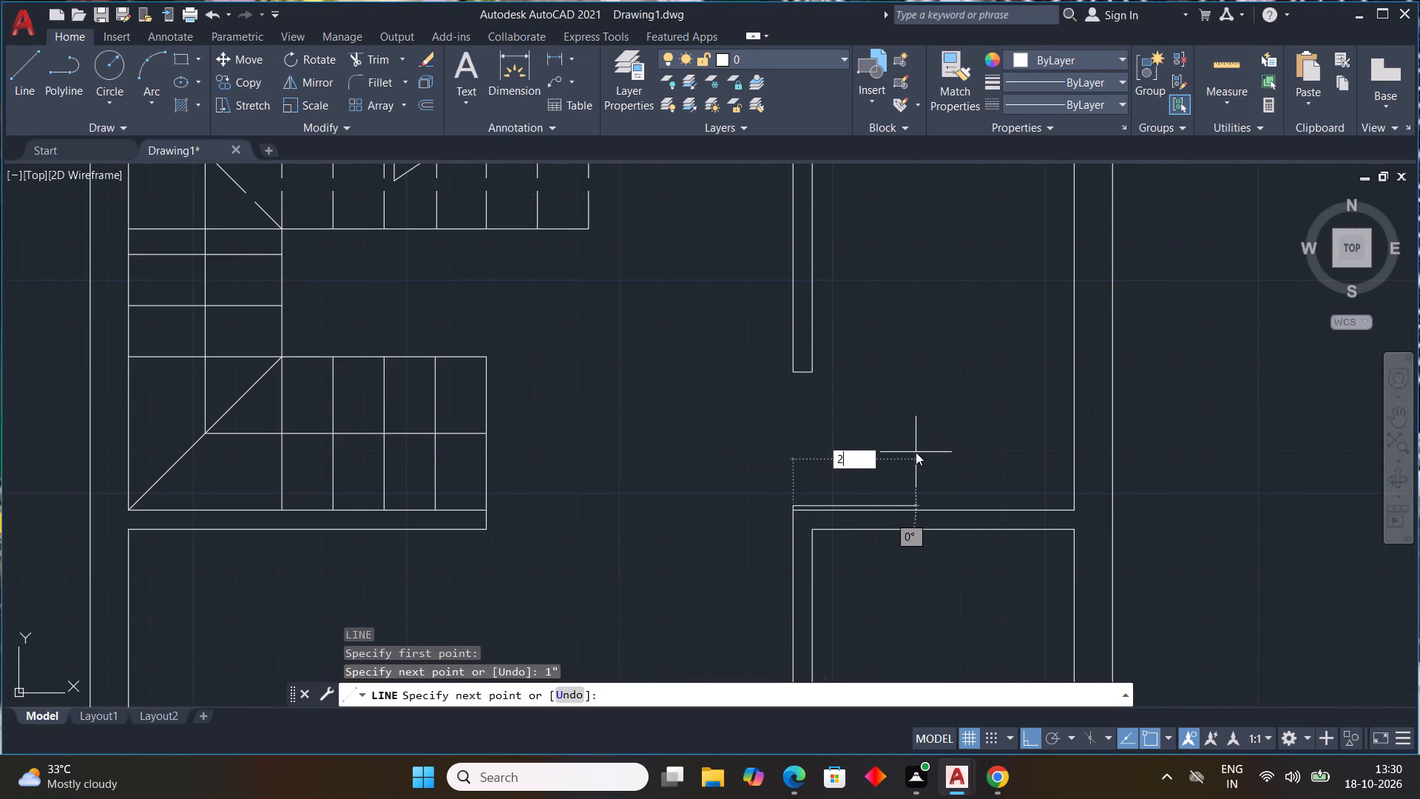
{"action": "key", "text": "apostrophe"}
{"action": "key", "text": "Return"}
{"action": "scroll", "coordinate": [919, 525], "scroll_direction": "up", "scroll_amount": 3}
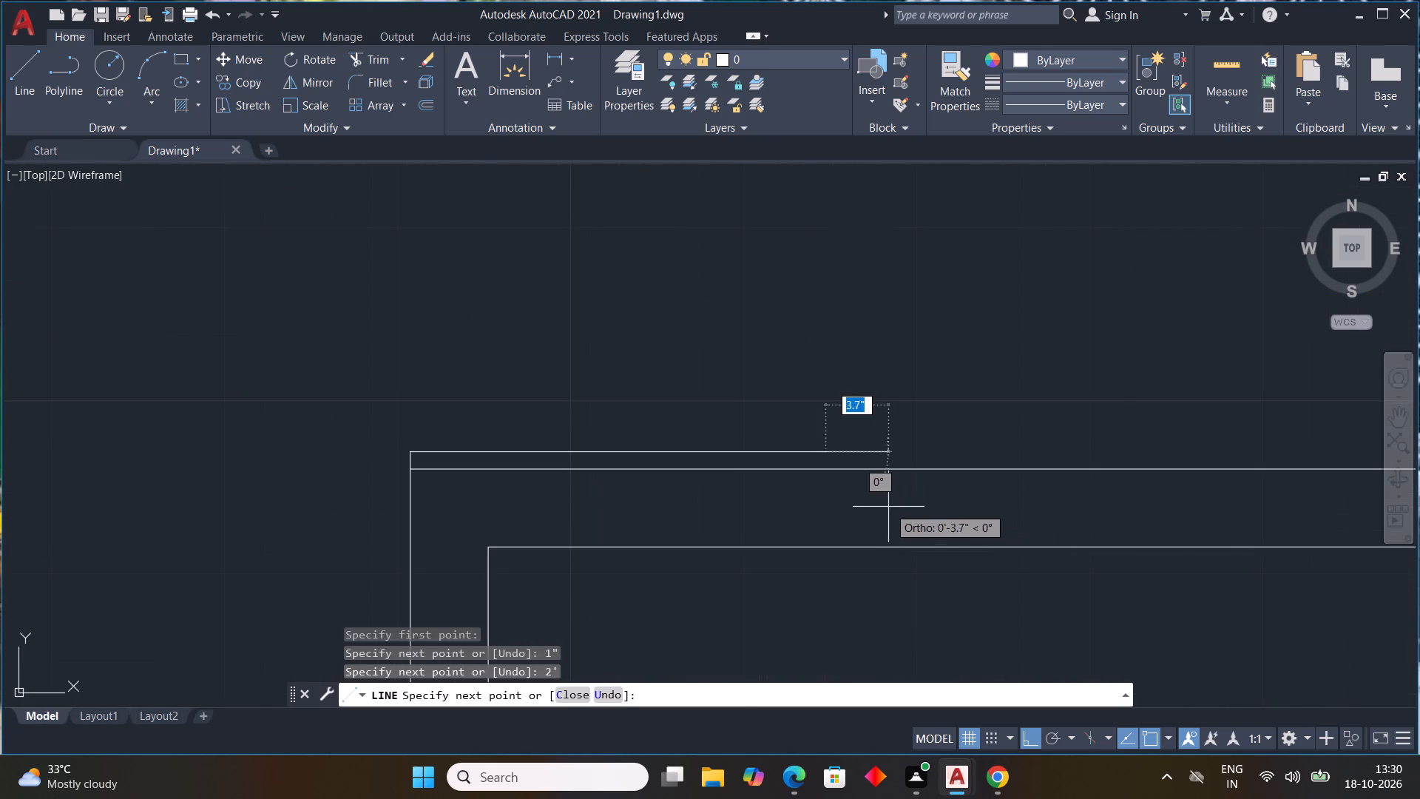
{"action": "left_click", "coordinate": [831, 467]}
{"action": "key", "text": "Escape"}
Draw a three-point swing arc from the new 2' leaf's free end to the lower-right corner of the vertical partition above the opening.
{"action": "scroll", "coordinate": [1020, 481], "scroll_direction": "down", "scroll_amount": 4}
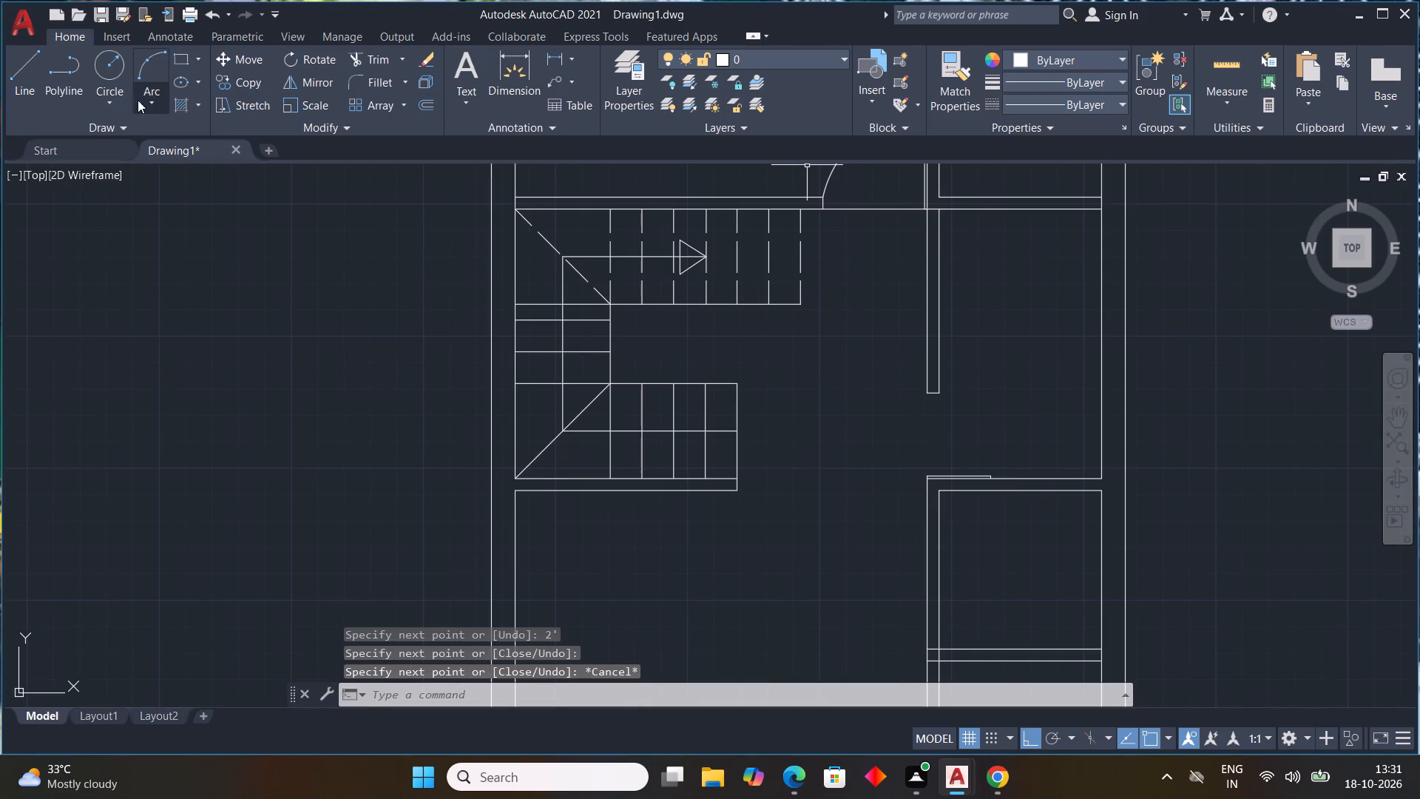
{"action": "left_click", "coordinate": [161, 102]}
{"action": "left_click", "coordinate": [173, 128]}
{"action": "scroll", "coordinate": [1025, 499], "scroll_direction": "up", "scroll_amount": 3}
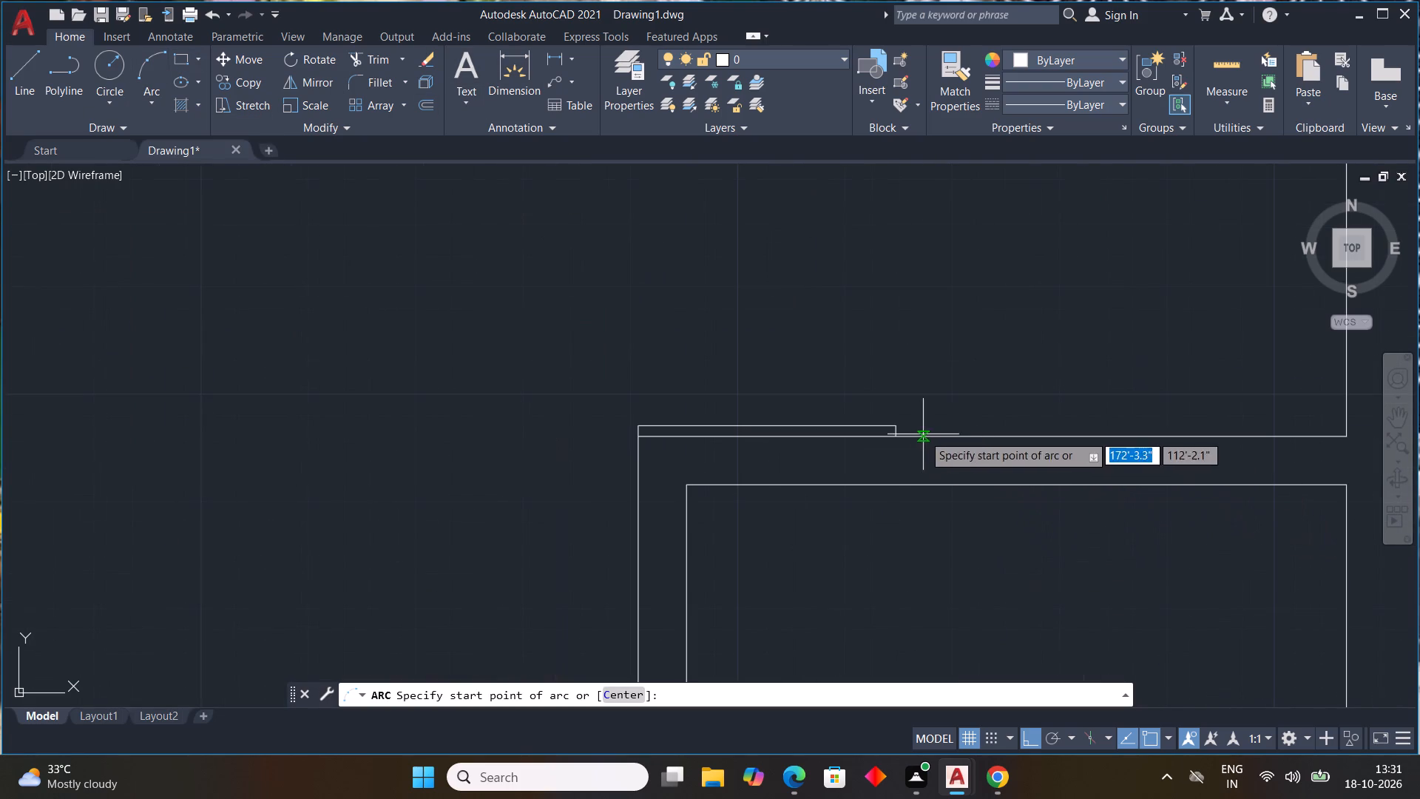
{"action": "left_click", "coordinate": [893, 436]}
{"action": "left_click", "coordinate": [894, 424]}
{"action": "middle_click_drag", "start_coordinate": [917, 403], "coordinate": [916, 454]}
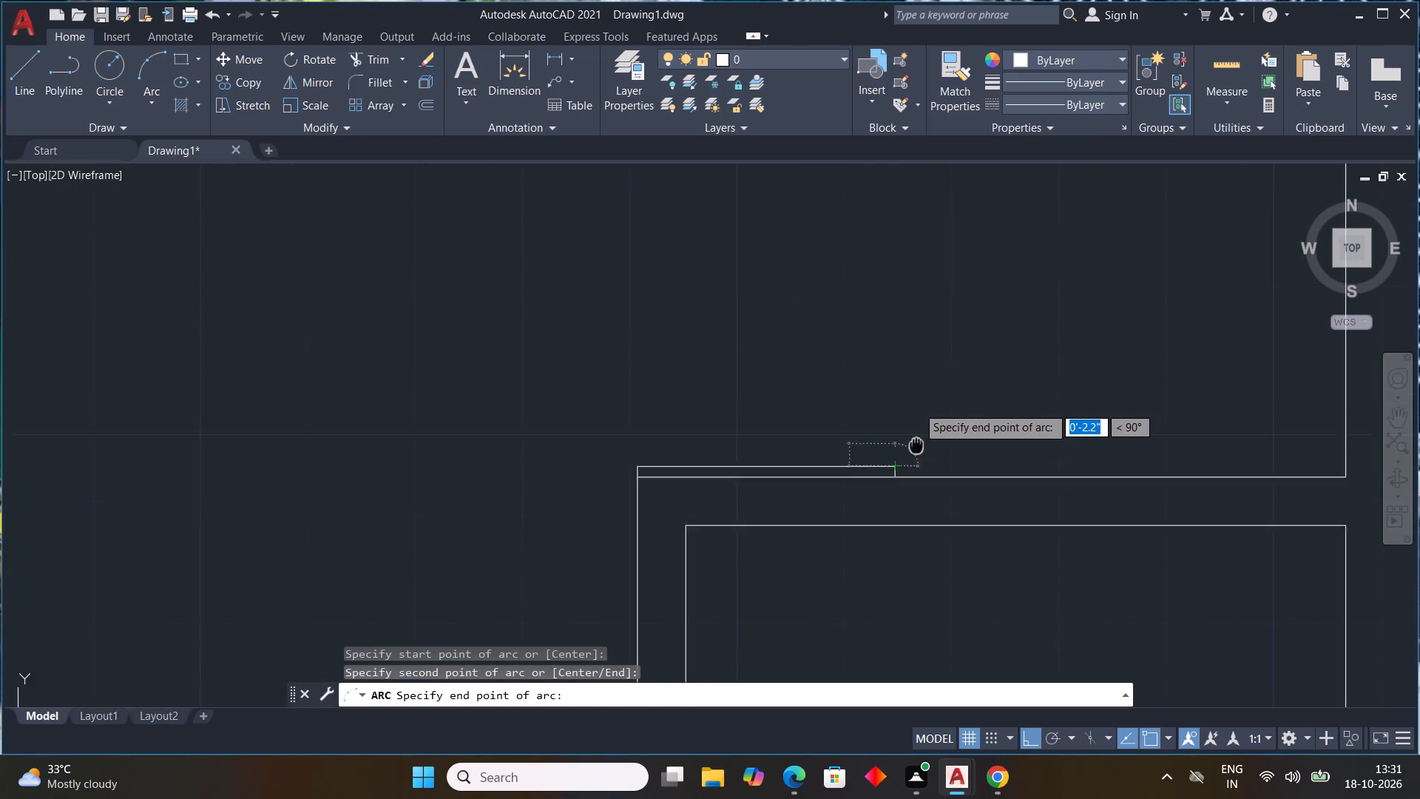
{"action": "middle_click_drag", "start_coordinate": [916, 454], "coordinate": [947, 617]}
{"action": "left_click", "coordinate": [721, 305]}
{"action": "scroll", "coordinate": [902, 420], "scroll_direction": "down", "scroll_amount": 4}
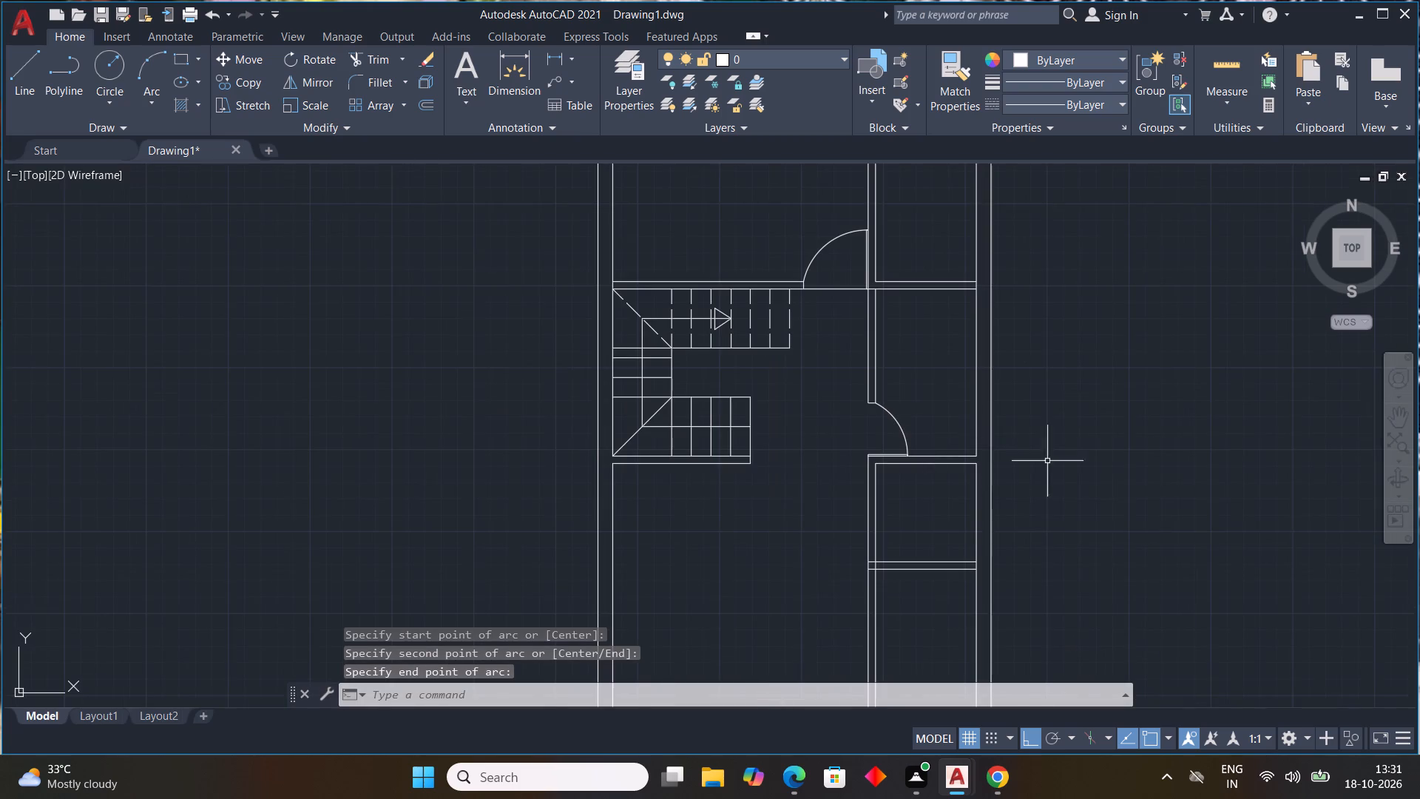
Draw a jamb line across the lower-right horizontal partition and trim the partition between it and the right outer wall to open a doorway.
{"action": "middle_click_drag", "start_coordinate": [924, 555], "coordinate": [950, 456]}
{"action": "scroll", "coordinate": [1001, 522], "scroll_direction": "up", "scroll_amount": 2}
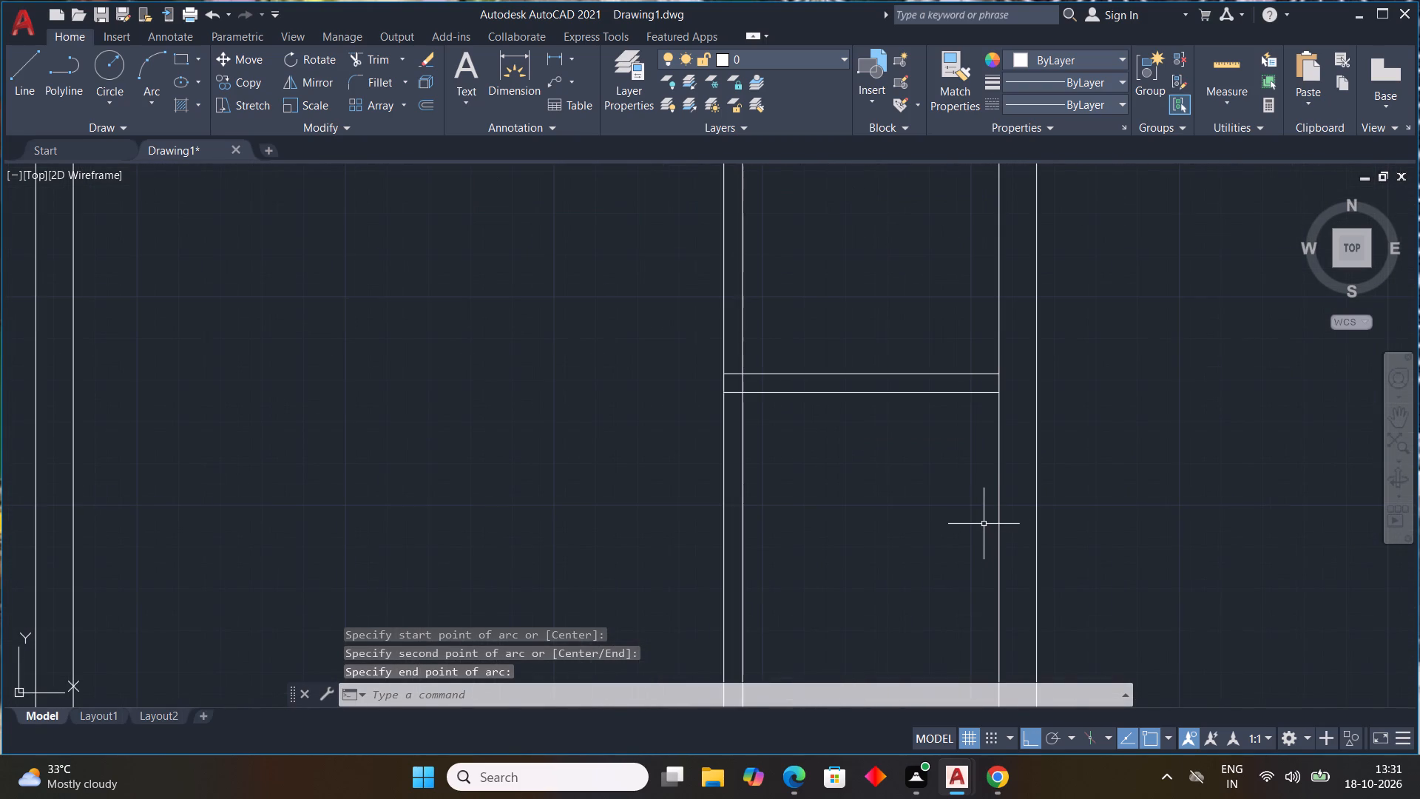
{"action": "key", "text": "l"}
{"action": "key", "text": "space"}
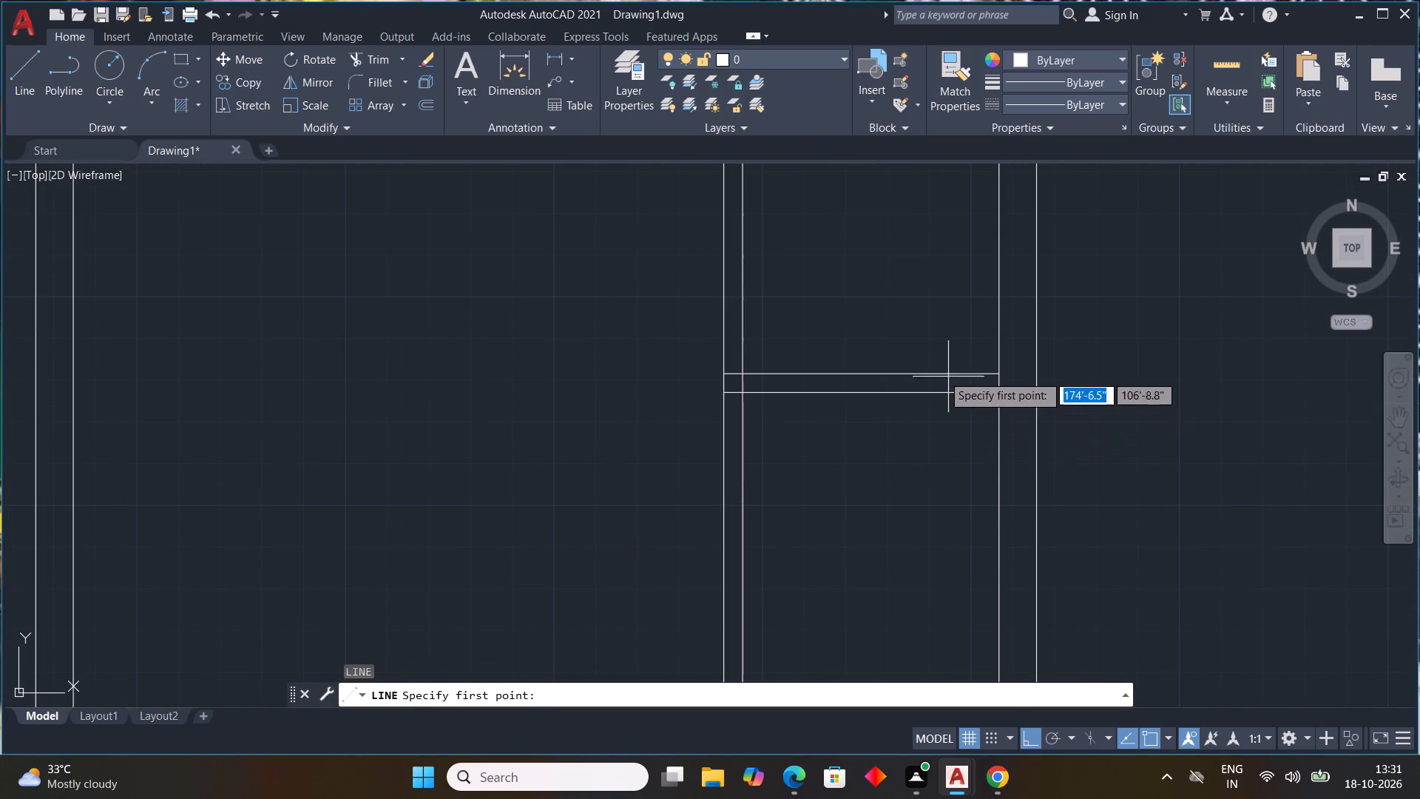
{"action": "scroll", "coordinate": [941, 369], "scroll_direction": "up", "scroll_amount": 2}
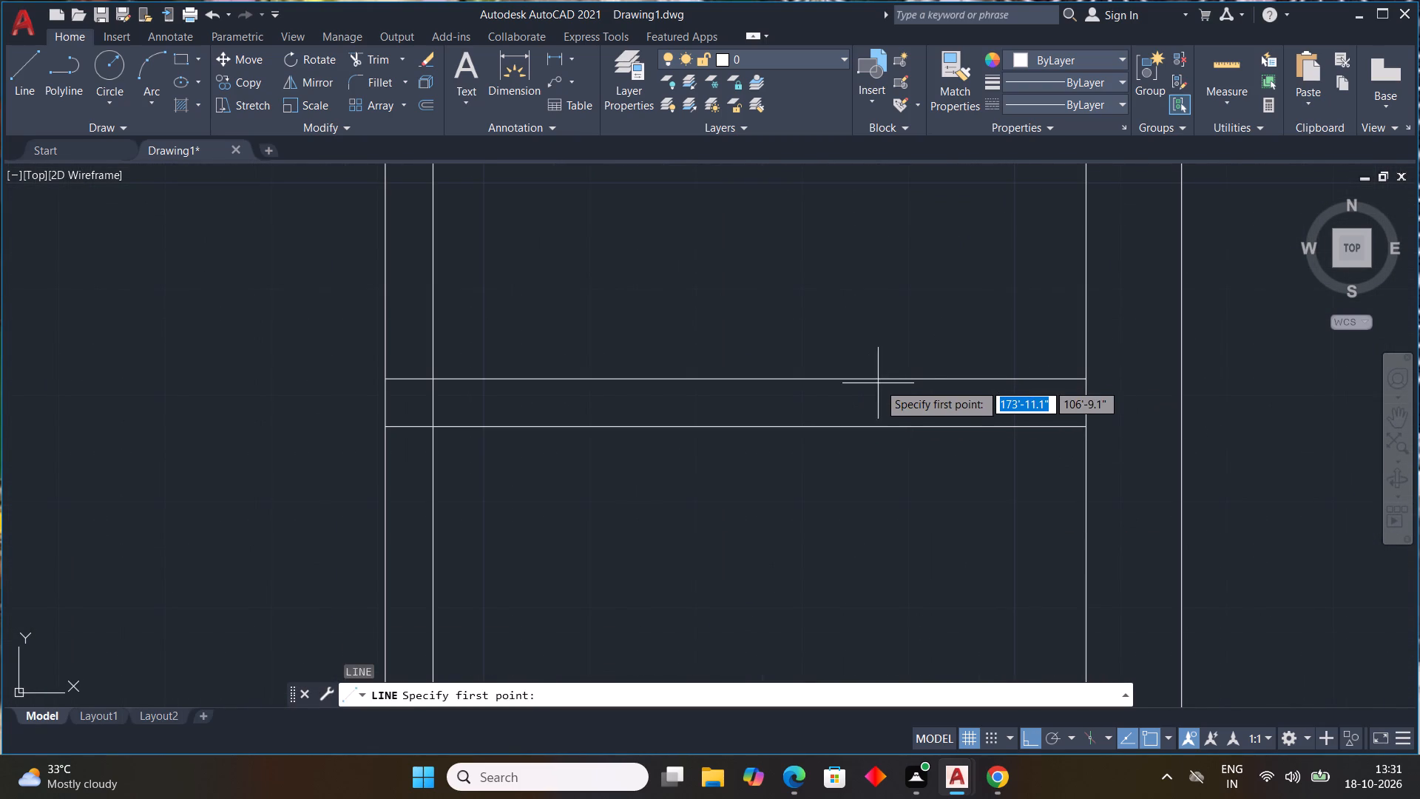
{"action": "left_click", "coordinate": [868, 380]}
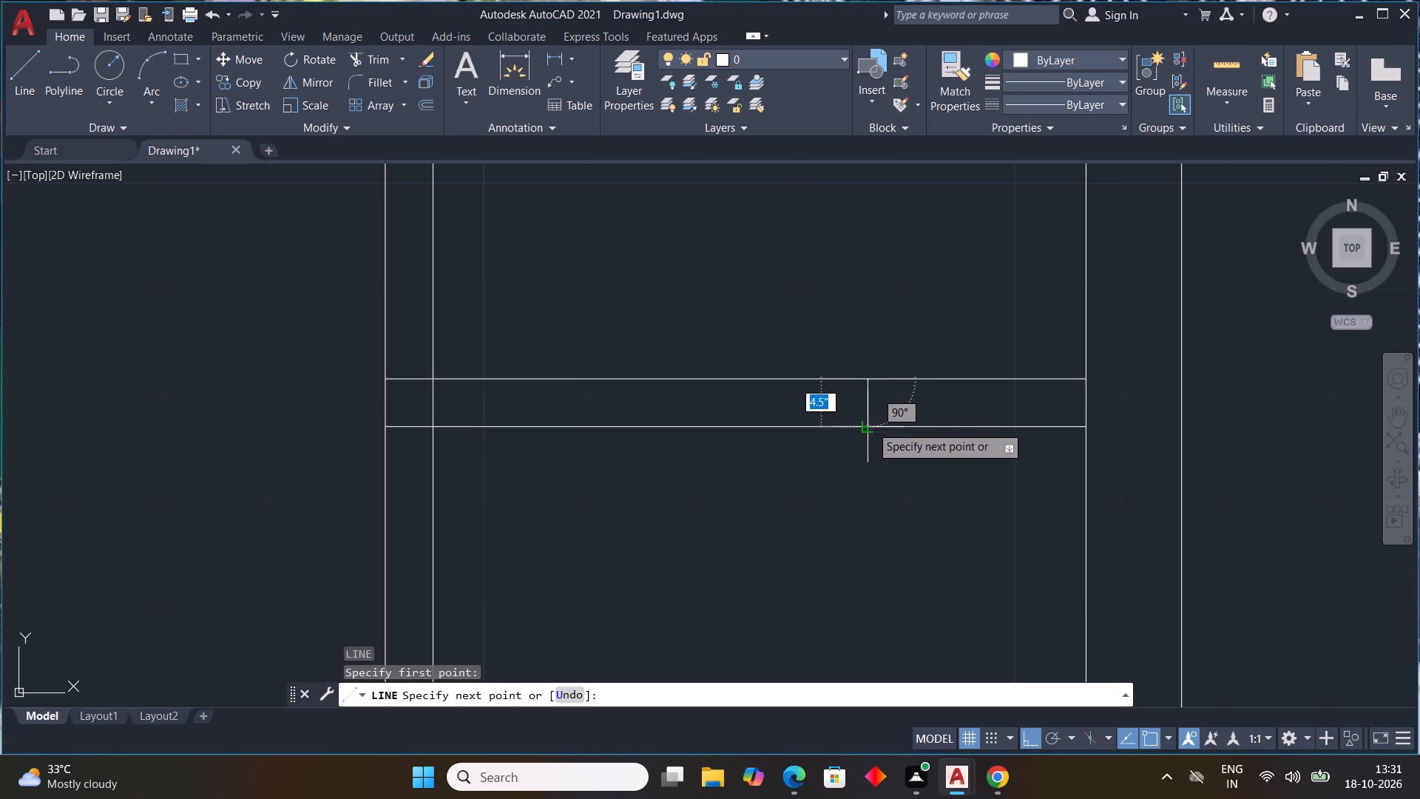
{"action": "left_click", "coordinate": [870, 426]}
{"action": "key", "text": "Escape"}
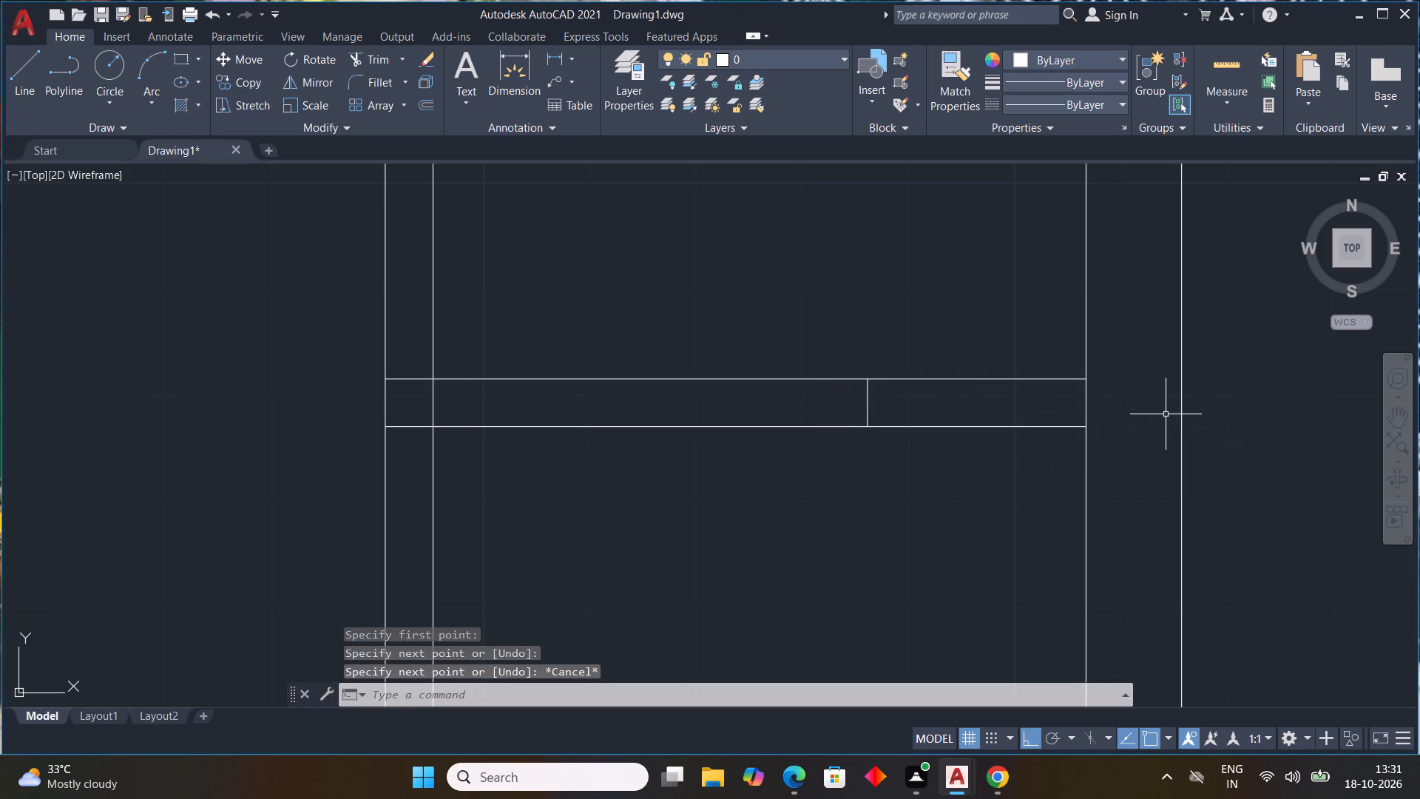
{"action": "type", "text": "TR"}
{"action": "key", "text": "space"}
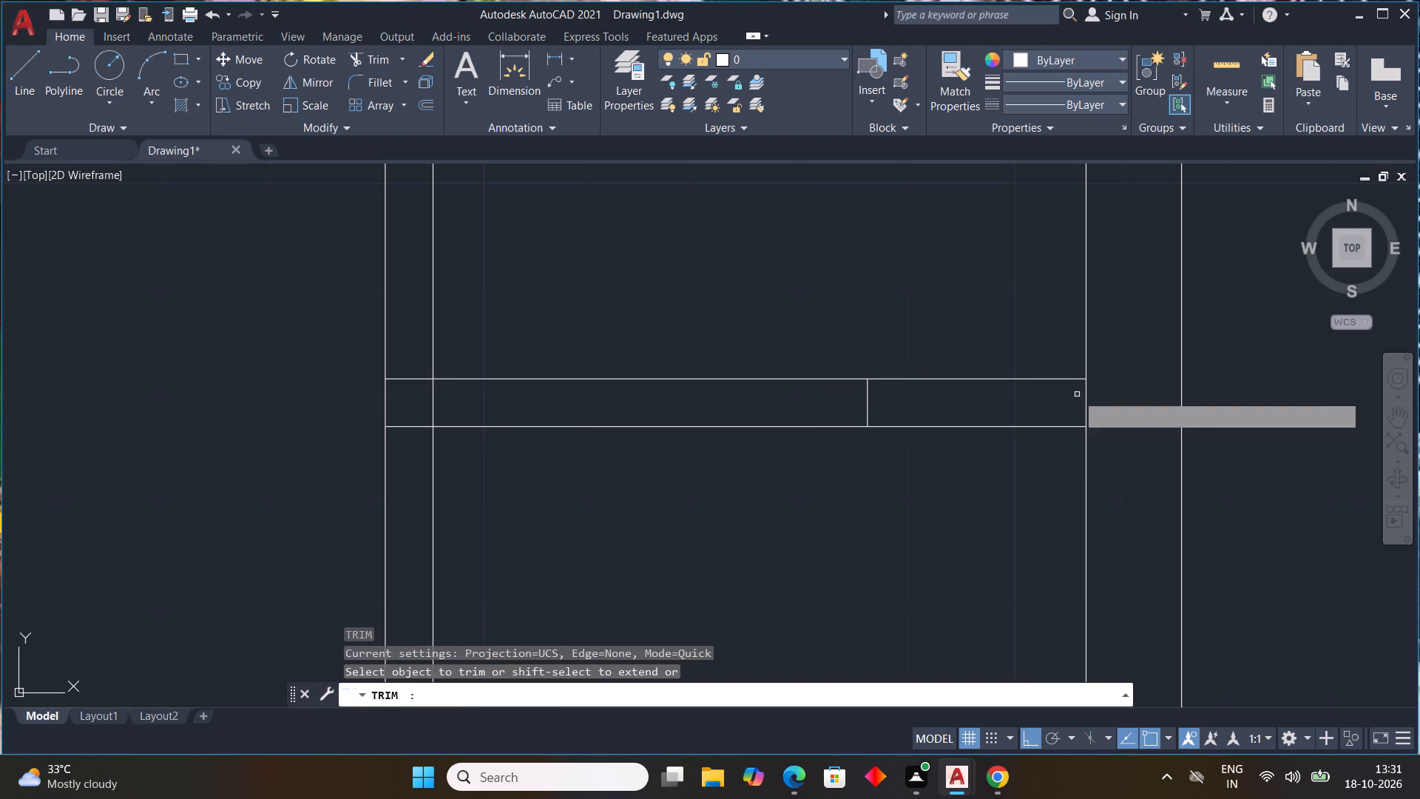
{"action": "left_click_drag", "start_coordinate": [1035, 342], "coordinate": [1024, 494]}
Trim the overlapping upper line and right partition face where the lower-right horizontal partition meets the vertical partition.
{"action": "scroll", "coordinate": [376, 391], "scroll_direction": "up", "scroll_amount": 2}
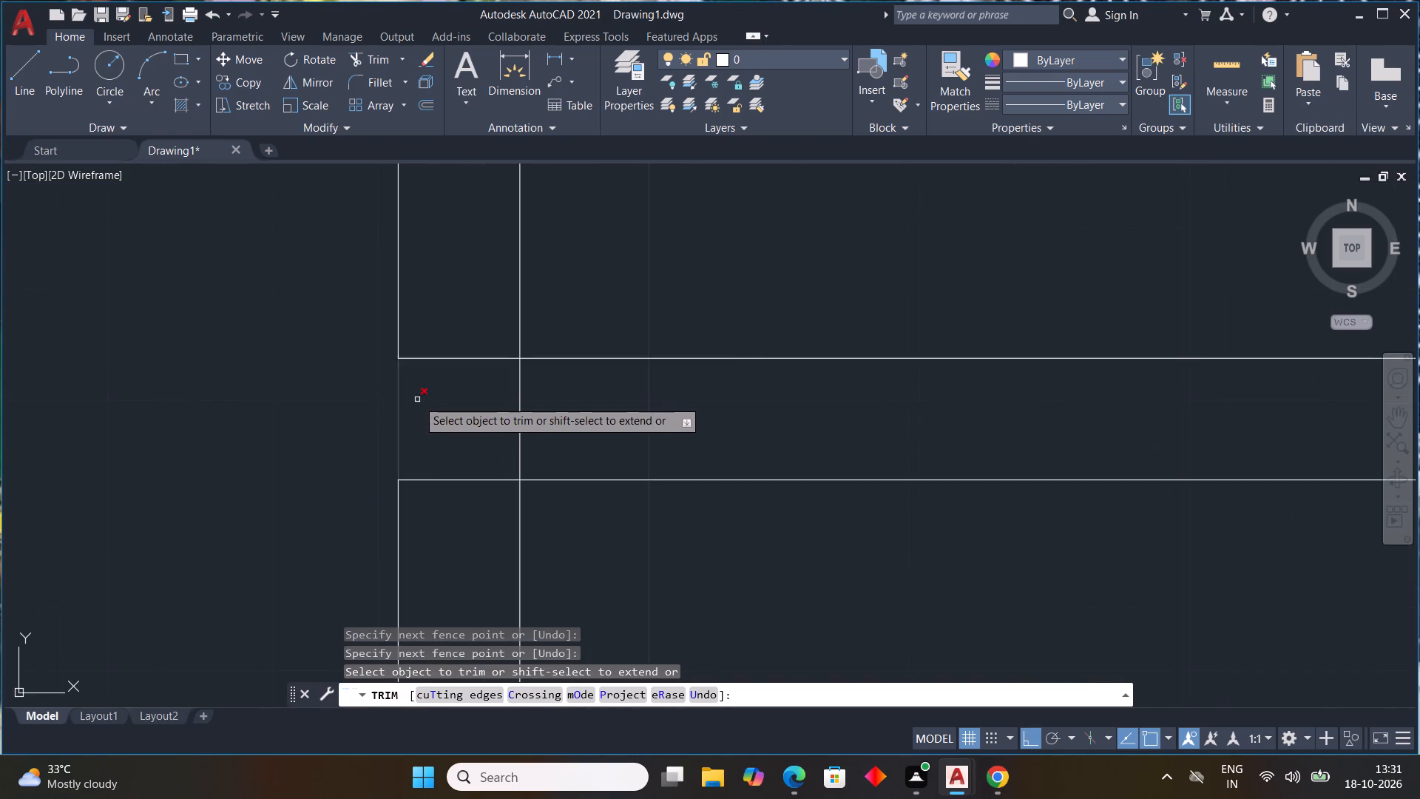
{"action": "left_click_drag", "start_coordinate": [457, 349], "coordinate": [621, 415]}
{"action": "scroll", "coordinate": [799, 459], "scroll_direction": "down", "scroll_amount": 3}
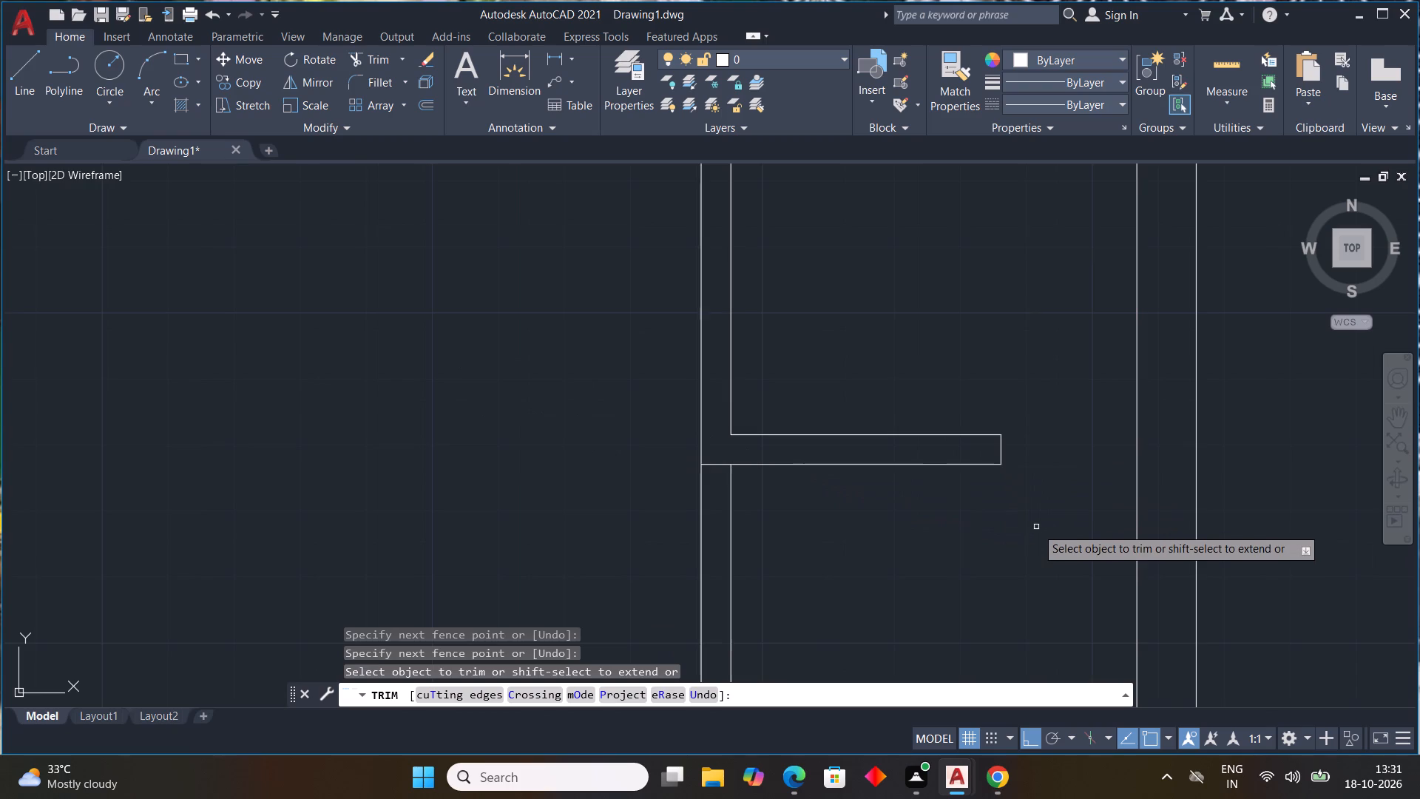
{"action": "key", "text": "Escape"}
{"action": "key", "text": "Escape"}
{"action": "key", "text": "Escape"}
{"action": "key", "text": "Escape"}
{"action": "key", "text": "Escape"}
{"action": "key", "text": "Escape"}
{"action": "key", "text": "Escape"}
{"action": "key", "text": "Escape"}
{"action": "key", "text": "Escape"}
{"action": "key", "text": "Escape"}
{"action": "key", "text": "Escape"}
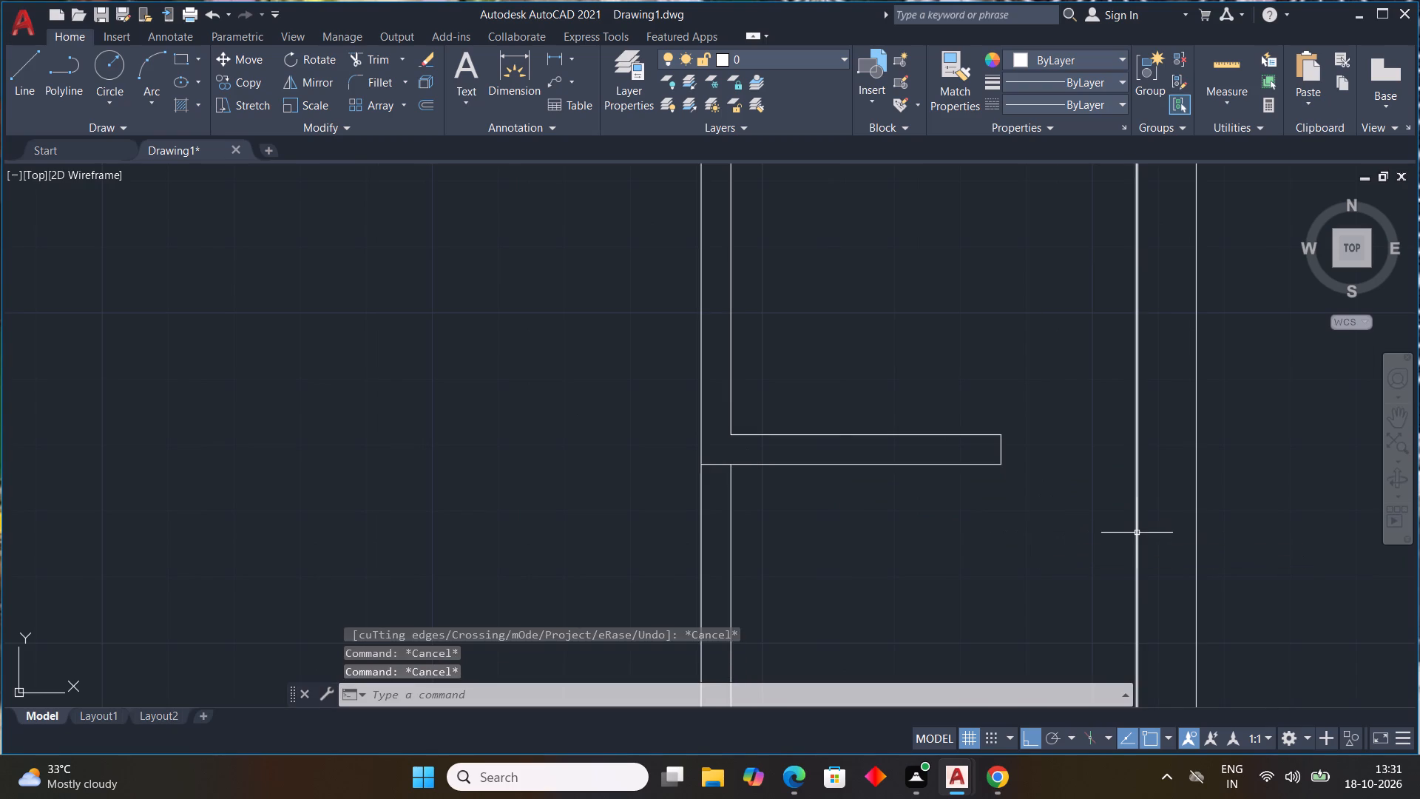
{"action": "key", "text": "apostrophe"}
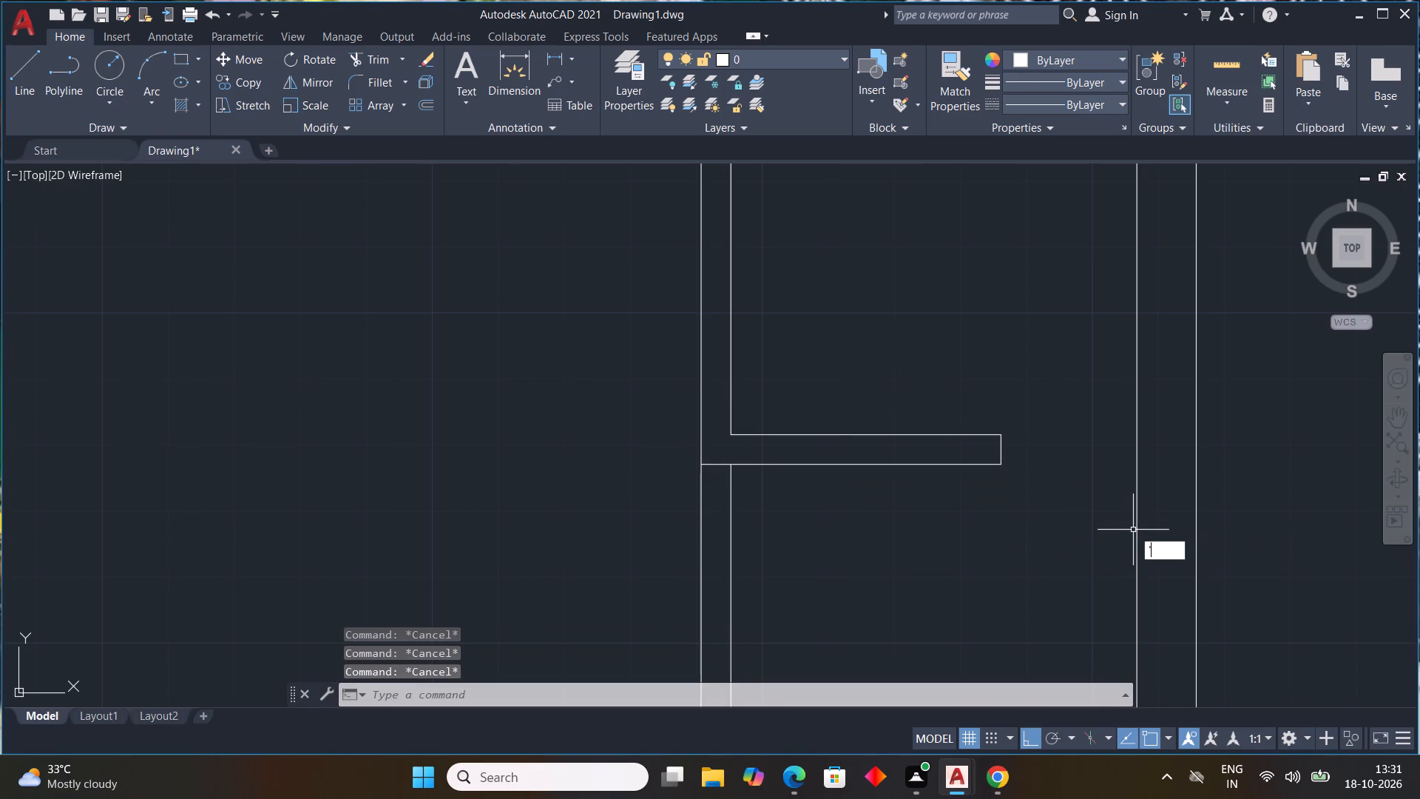
{"action": "key", "text": "Escape"}
{"action": "key", "text": "Escape"}
{"action": "key", "text": "Escape"}
Draw a 1" by 2' door leaf up the right outer wall's inner face, beside the lower-right partition's door opening.
{"action": "key", "text": "l"}
{"action": "key", "text": "space"}
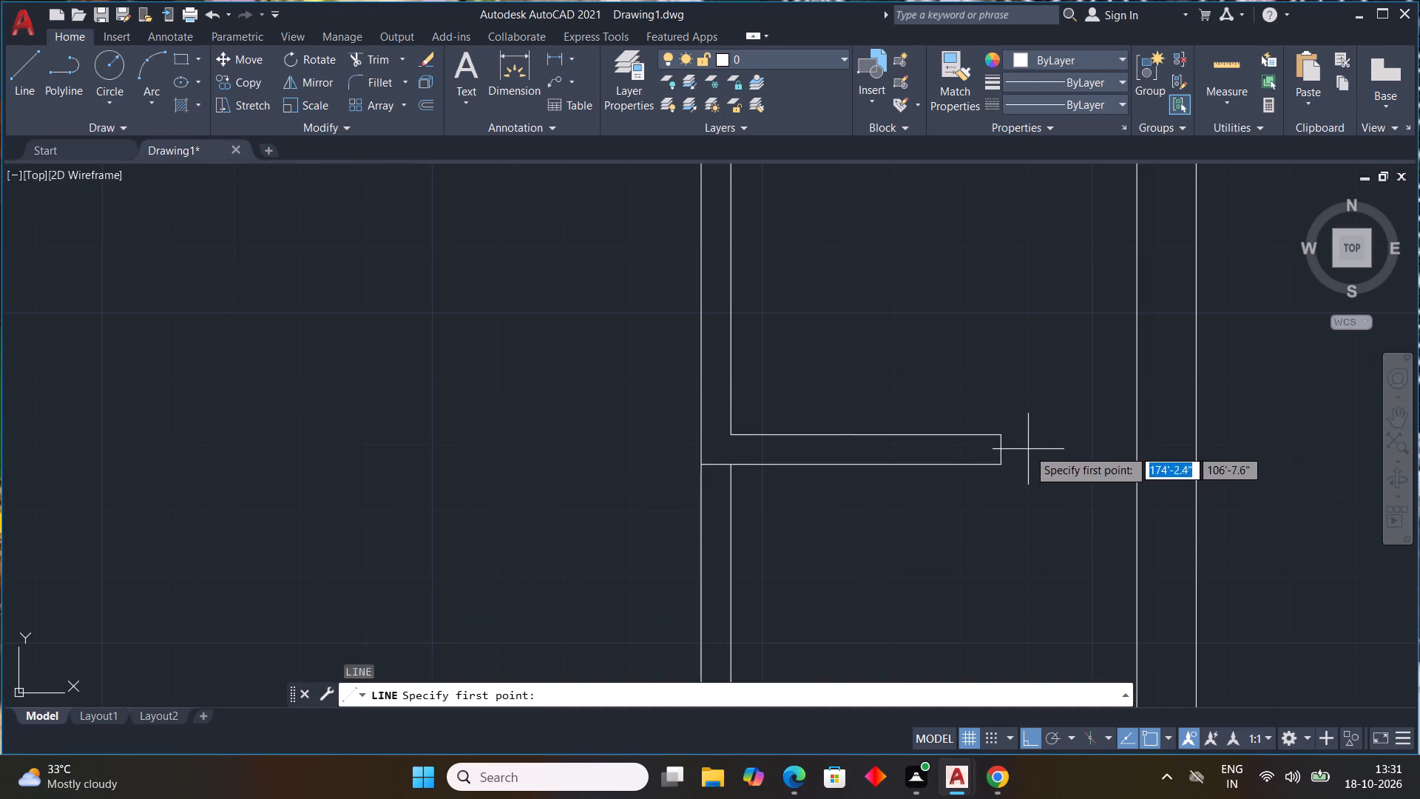
{"action": "left_click", "coordinate": [1137, 448]}
{"action": "type", "text": "1\""}
{"action": "key", "text": "Return"}
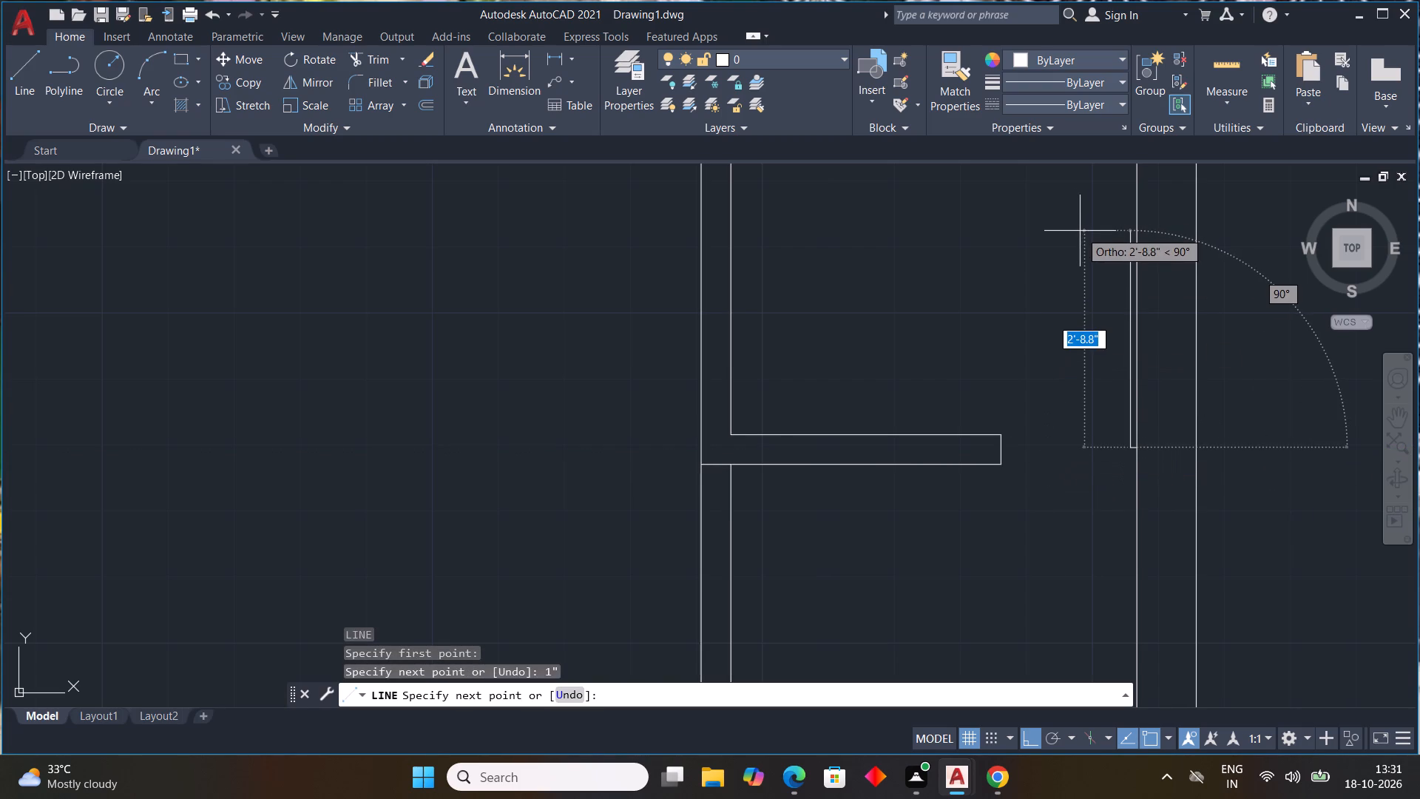
{"action": "type", "text": "2'"}
{"action": "key", "text": "Return"}
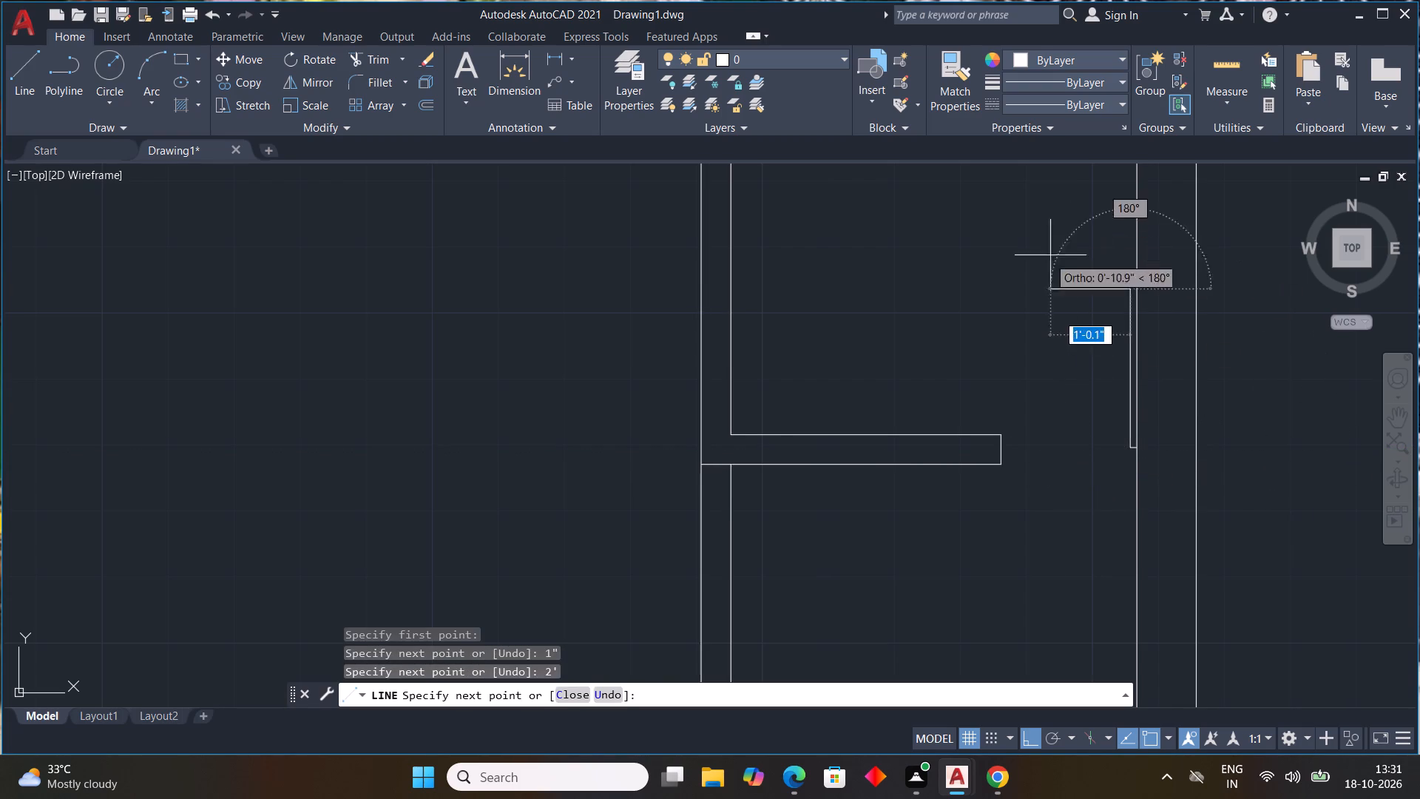
{"action": "scroll", "coordinate": [1034, 279], "scroll_direction": "down", "scroll_amount": 1}
{"action": "middle_click_drag", "start_coordinate": [1031, 280], "coordinate": [865, 292]}
{"action": "middle_click", "coordinate": [862, 291]}
{"action": "scroll", "coordinate": [953, 289], "scroll_direction": "up", "scroll_amount": 1}
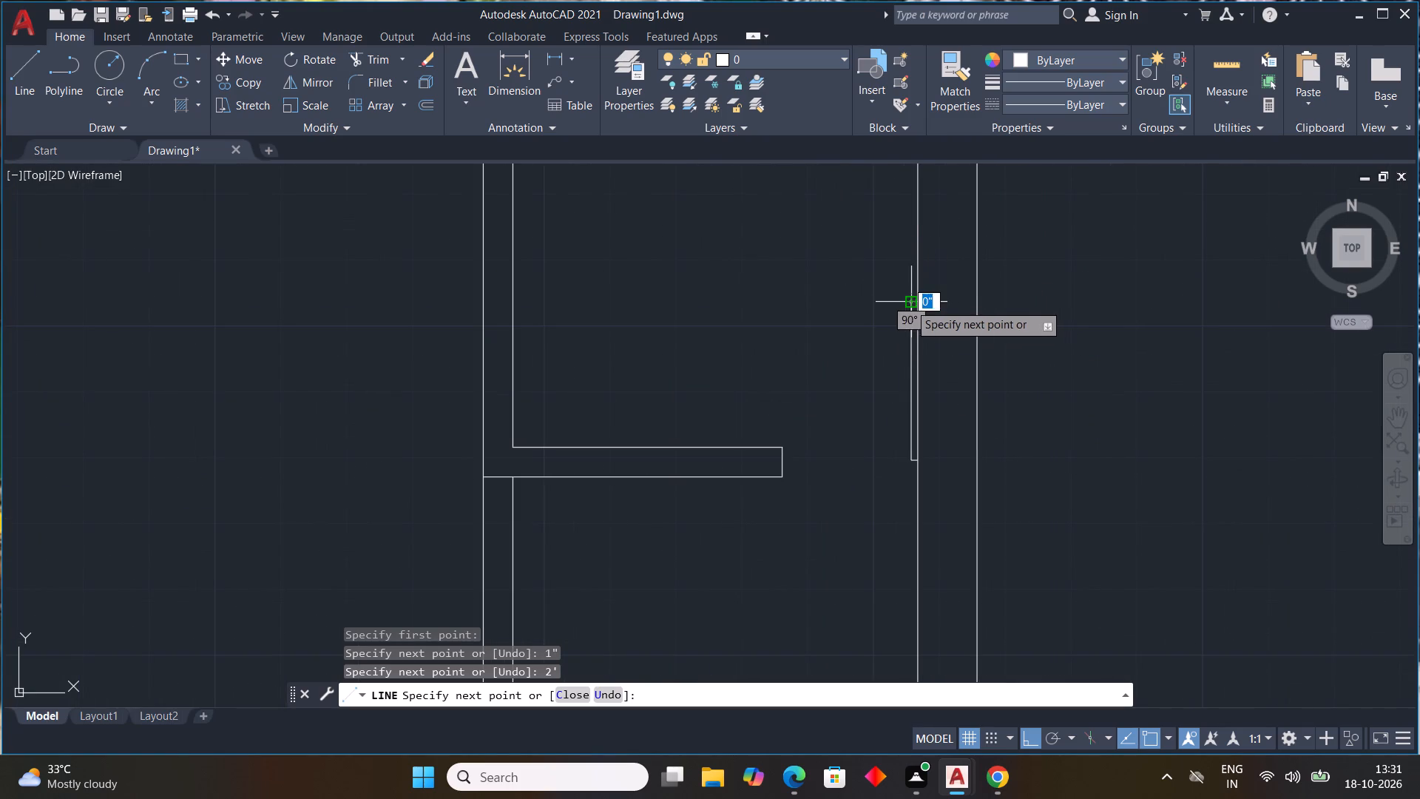
{"action": "left_click_drag", "start_coordinate": [922, 303], "coordinate": [928, 303]}
{"action": "key", "text": "Escape"}
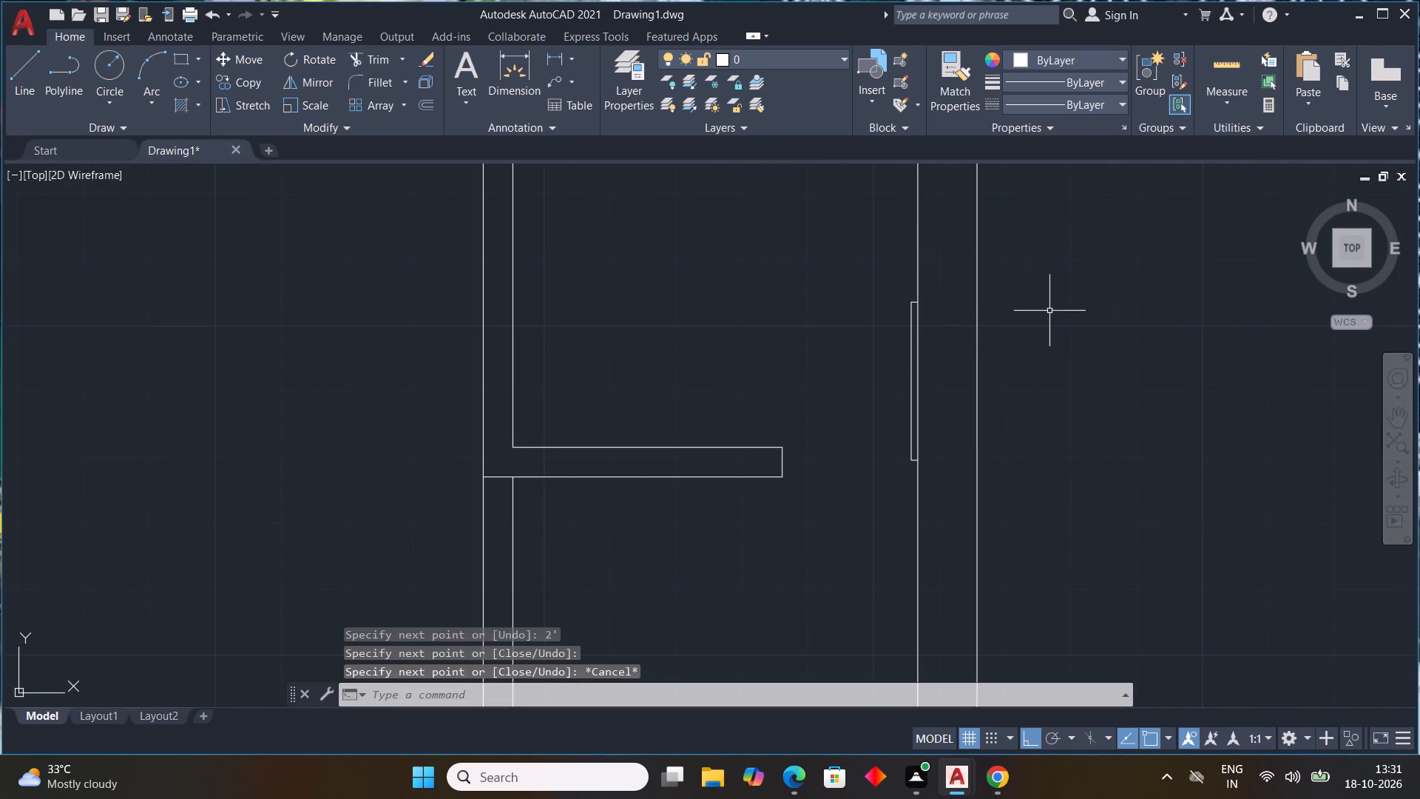
Draw a three-point swing arc from the top of the new leaf to the upper corner of the lower-right partition's jamb.
{"action": "left_click", "coordinate": [154, 103]}
{"action": "left_click", "coordinate": [179, 131]}
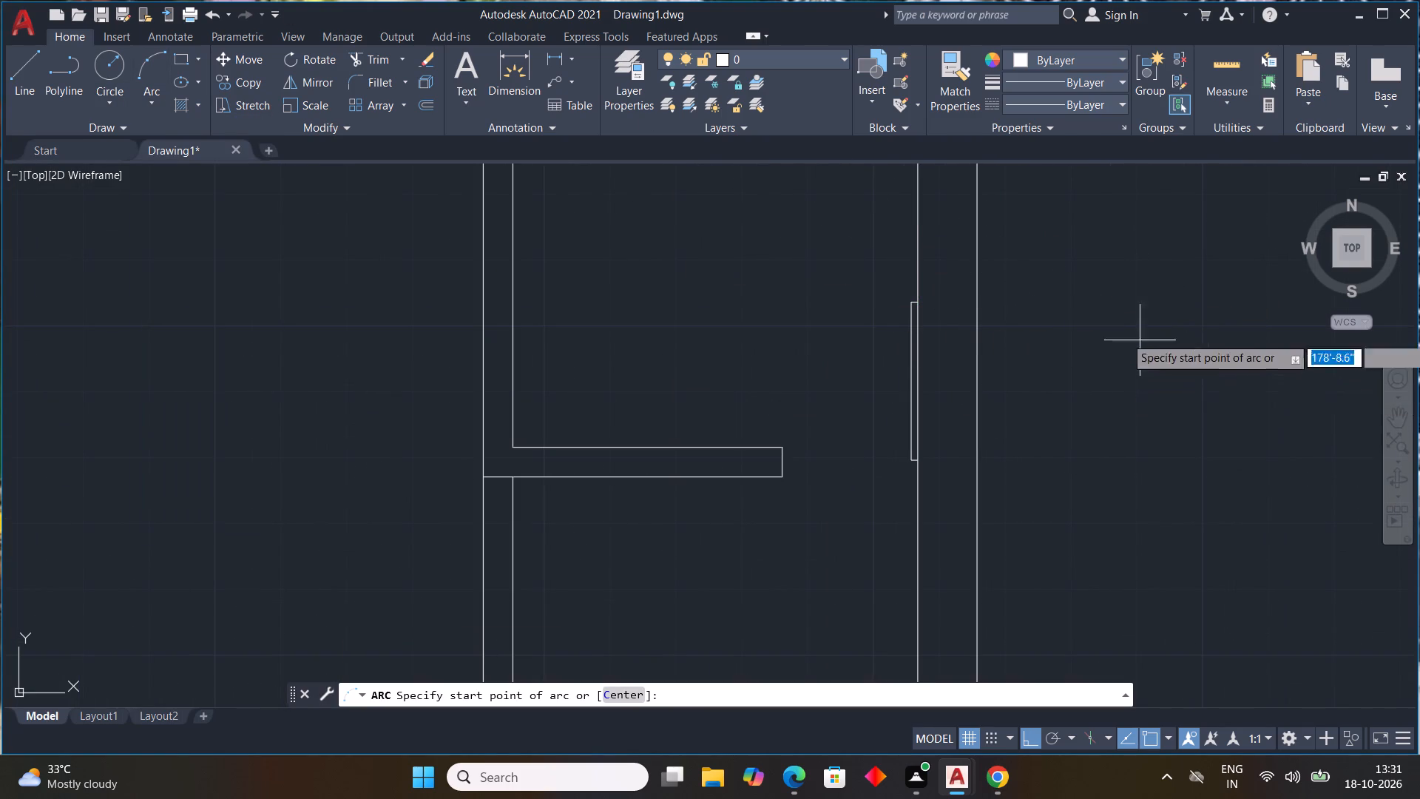
{"action": "scroll", "coordinate": [989, 298], "scroll_direction": "up", "scroll_amount": 4}
{"action": "left_click", "coordinate": [519, 318]}
{"action": "left_click", "coordinate": [470, 320]}
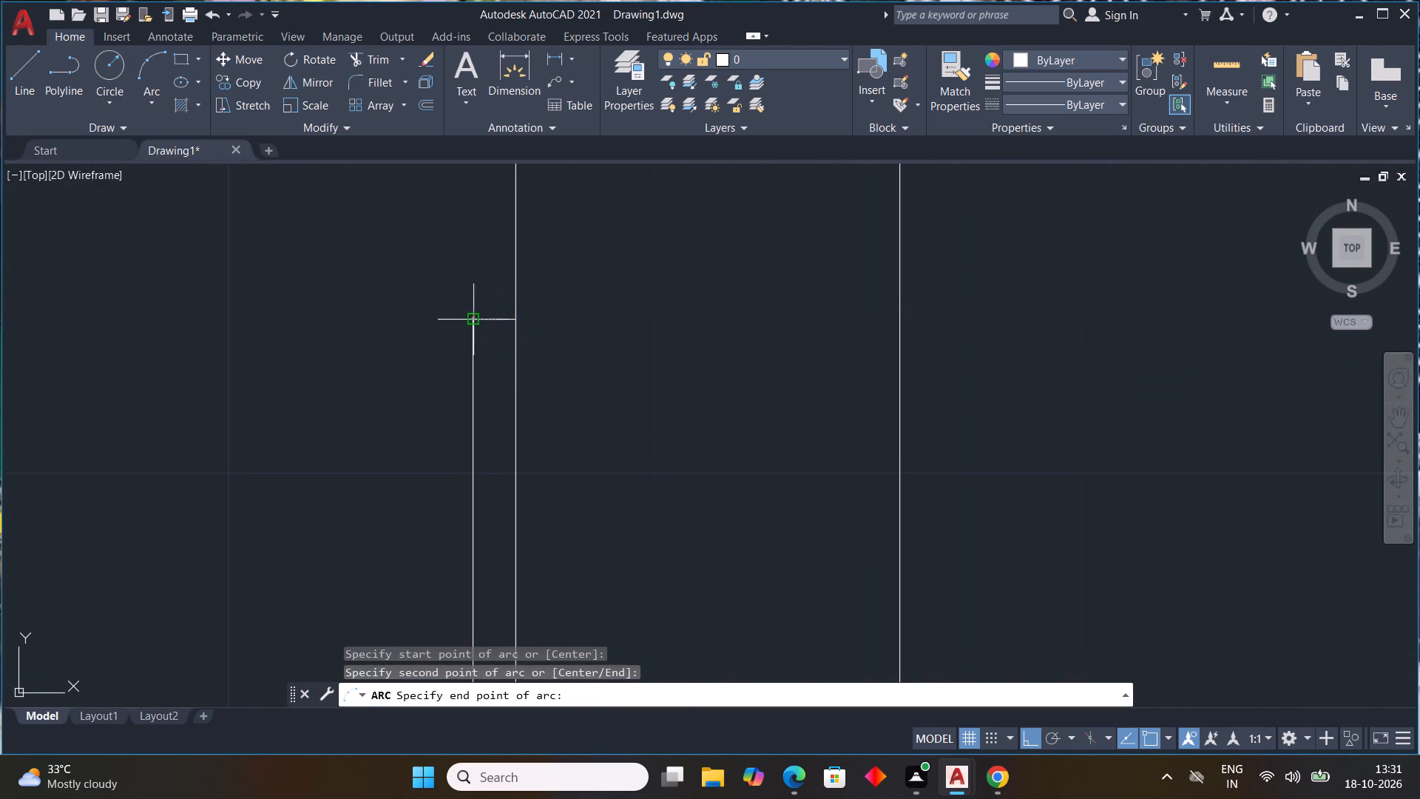
{"action": "scroll", "coordinate": [537, 331], "scroll_direction": "down", "scroll_amount": 4}
{"action": "middle_click_drag", "start_coordinate": [561, 320], "coordinate": [771, 257]}
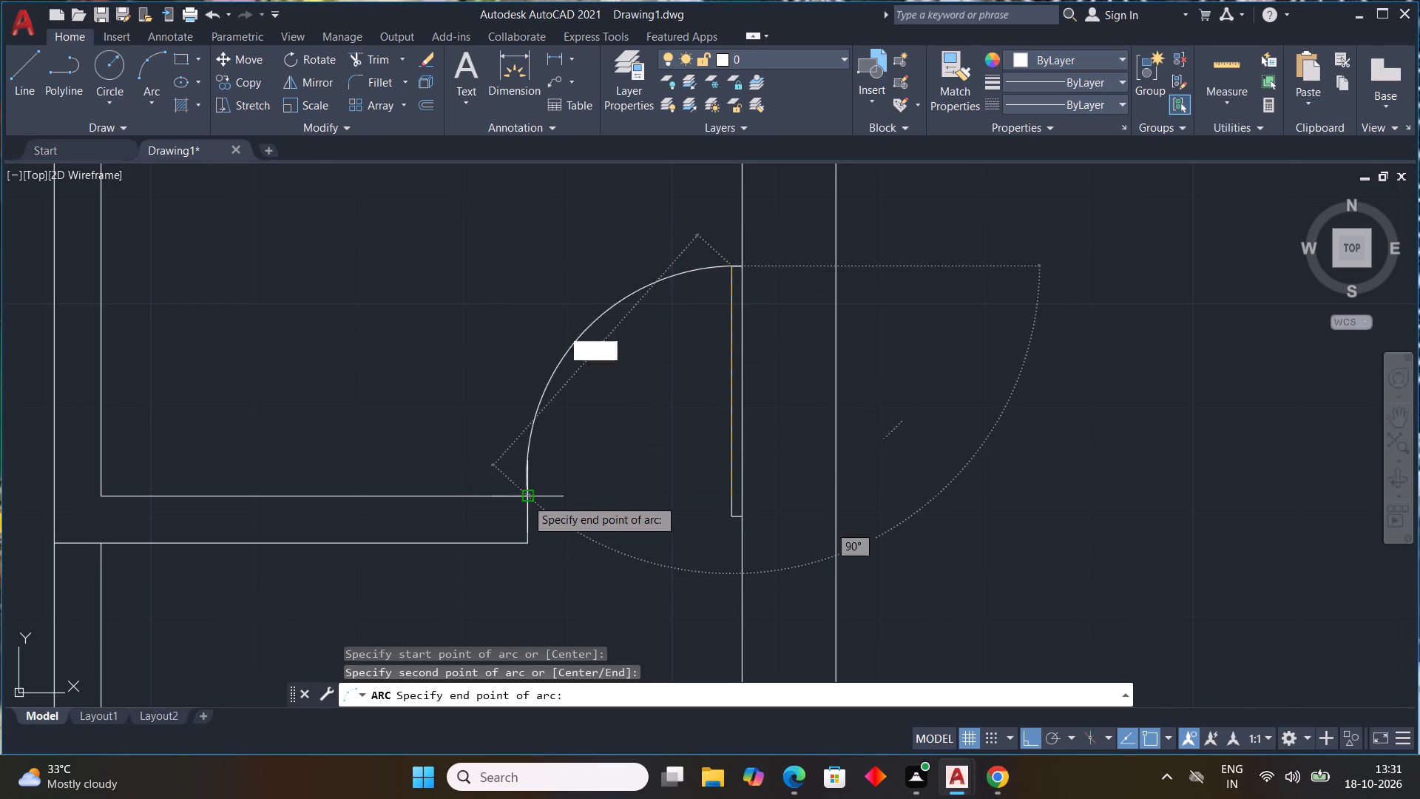
{"action": "left_click", "coordinate": [526, 499]}
Trim away both lines of the vertical partition below the small lower-right room, down to the bottom outer wall.
{"action": "scroll", "coordinate": [714, 508], "scroll_direction": "down", "scroll_amount": 3}
{"action": "middle_click_drag", "start_coordinate": [558, 599], "coordinate": [726, 419]}
{"action": "scroll", "coordinate": [781, 468], "scroll_direction": "down", "scroll_amount": 1}
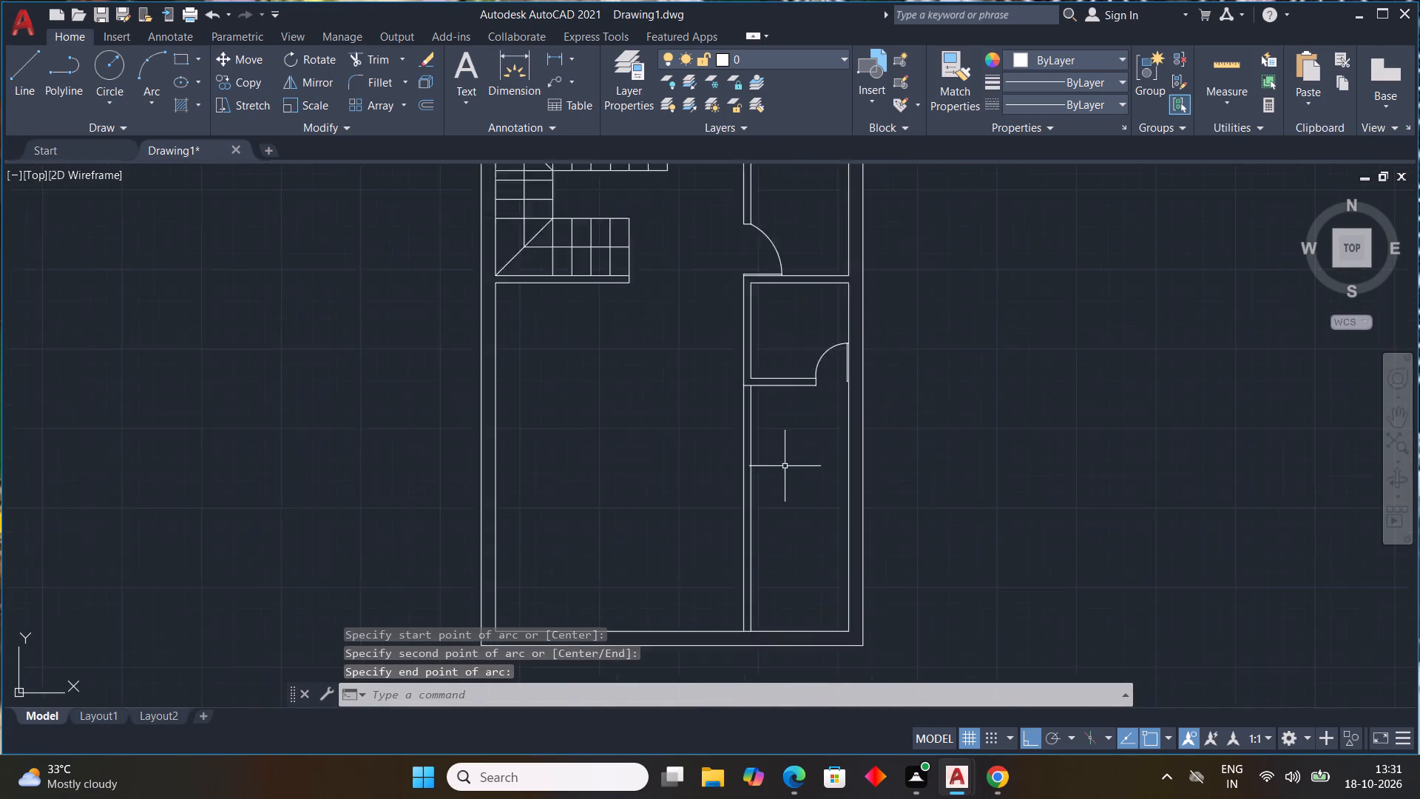
{"action": "scroll", "coordinate": [785, 466], "scroll_direction": "down", "scroll_amount": 1}
{"action": "scroll", "coordinate": [762, 510], "scroll_direction": "up", "scroll_amount": 2}
{"action": "middle_click_drag", "start_coordinate": [764, 507], "coordinate": [799, 459]}
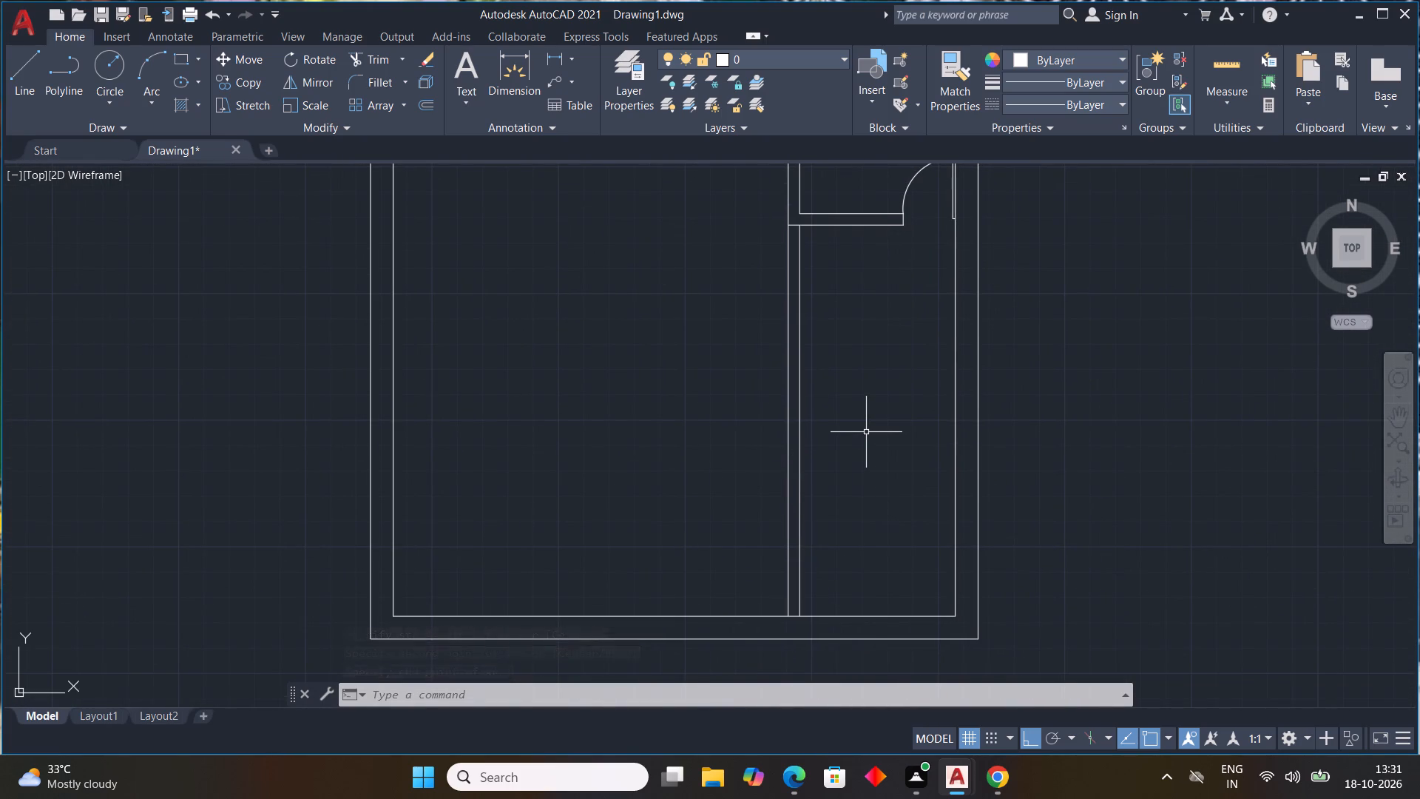
{"action": "type", "text": "TR"}
{"action": "key", "text": "space"}
{"action": "type", "text": "V"}
{"action": "left_click_drag", "start_coordinate": [865, 406], "coordinate": [706, 457]}
{"action": "left_click_drag", "start_coordinate": [820, 410], "coordinate": [718, 450]}
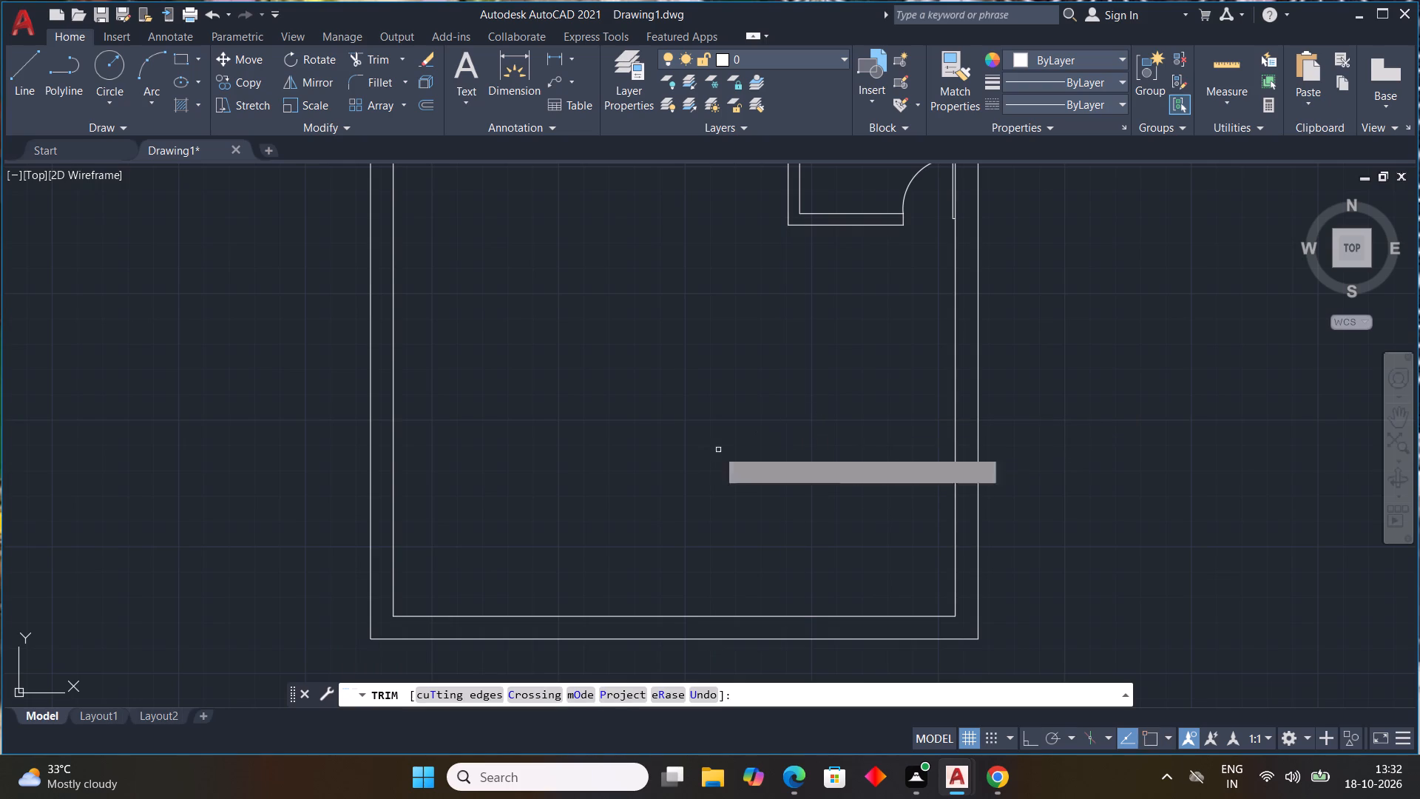
{"action": "key", "text": "Escape"}
{"action": "key", "text": "Escape"}
{"action": "key", "text": "Escape"}
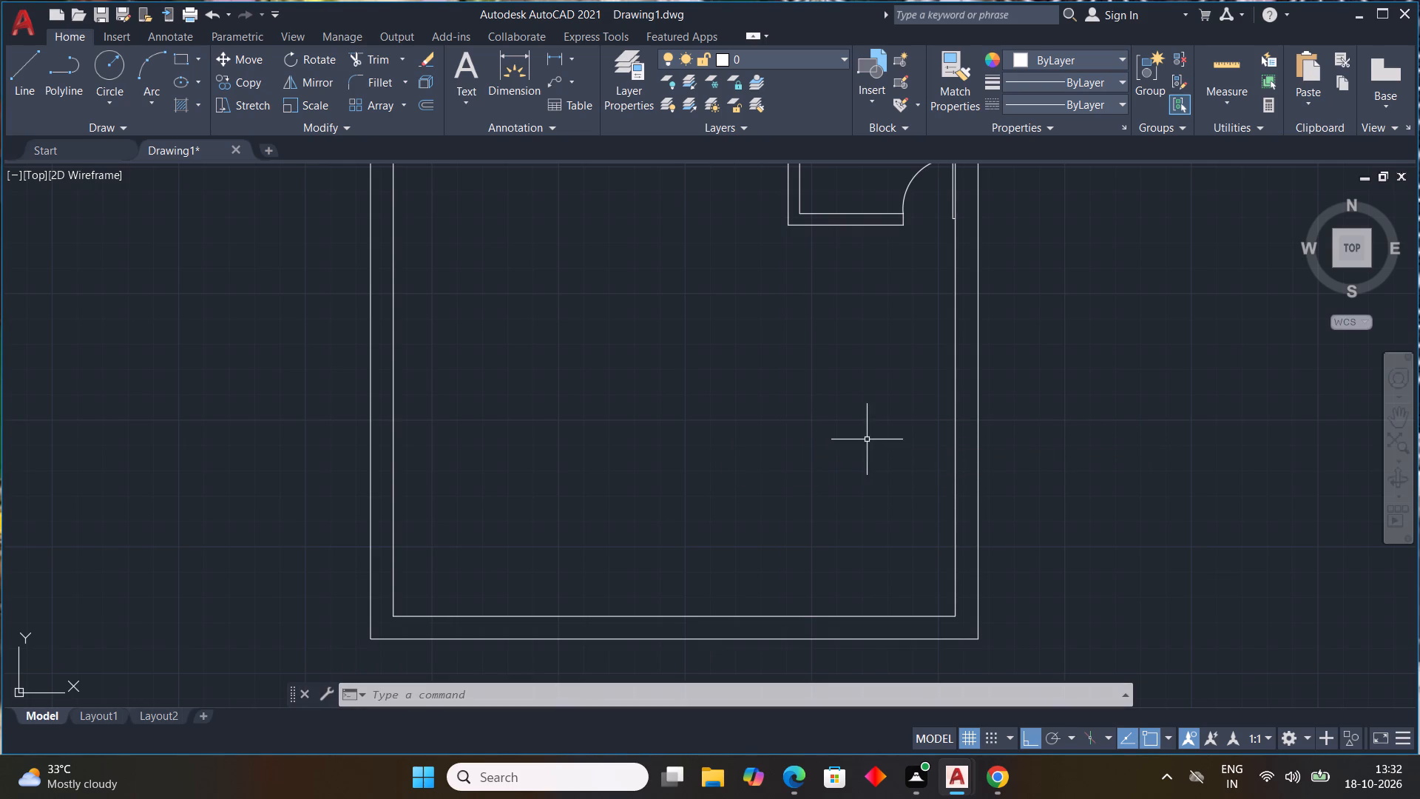
{"action": "key", "text": "Escape"}
Draw a jamb line across the bottom outer wall, a short distance right of its inner left corner.
{"action": "scroll", "coordinate": [830, 439], "scroll_direction": "down", "scroll_amount": 3}
{"action": "scroll", "coordinate": [765, 419], "scroll_direction": "up", "scroll_amount": 1}
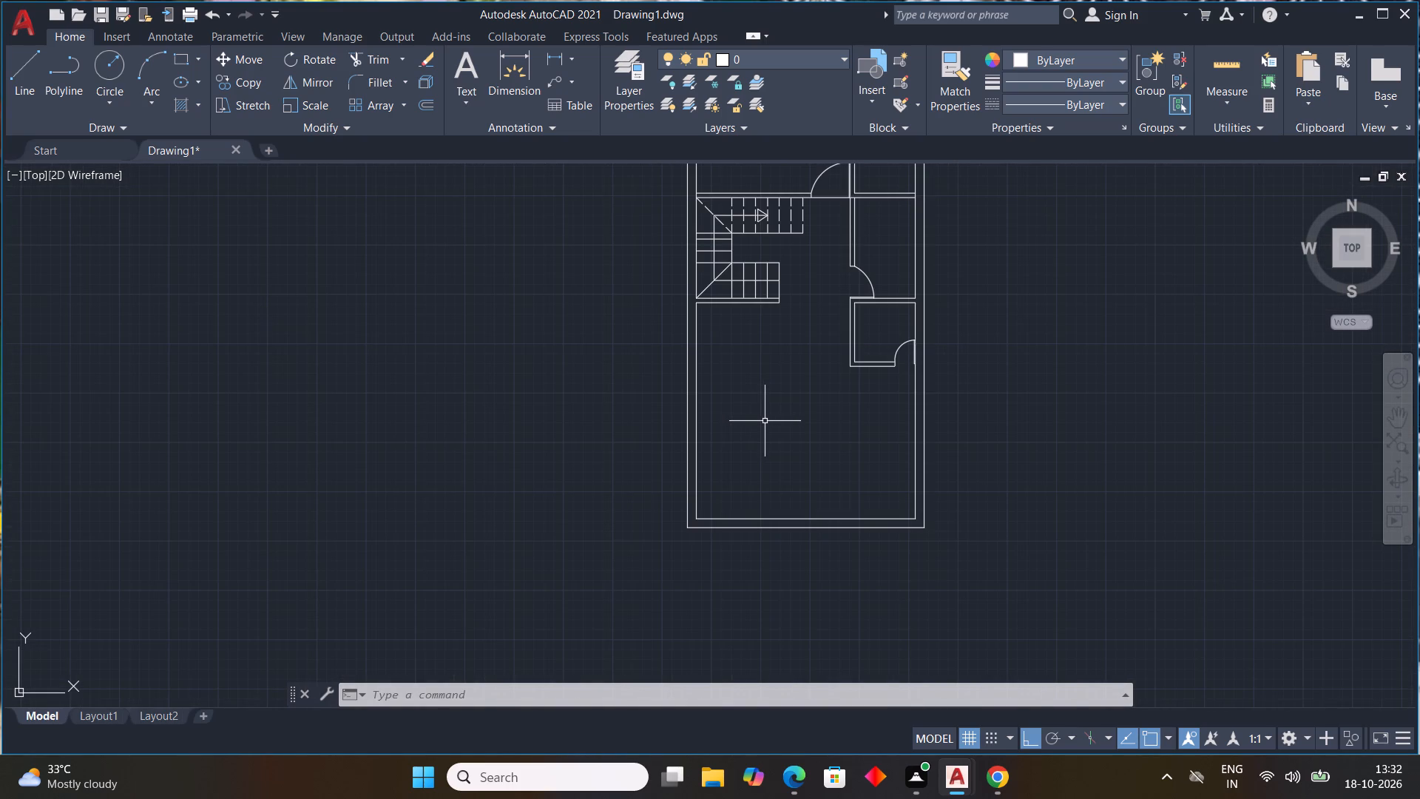
{"action": "key", "text": "l"}
{"action": "key", "text": "space"}
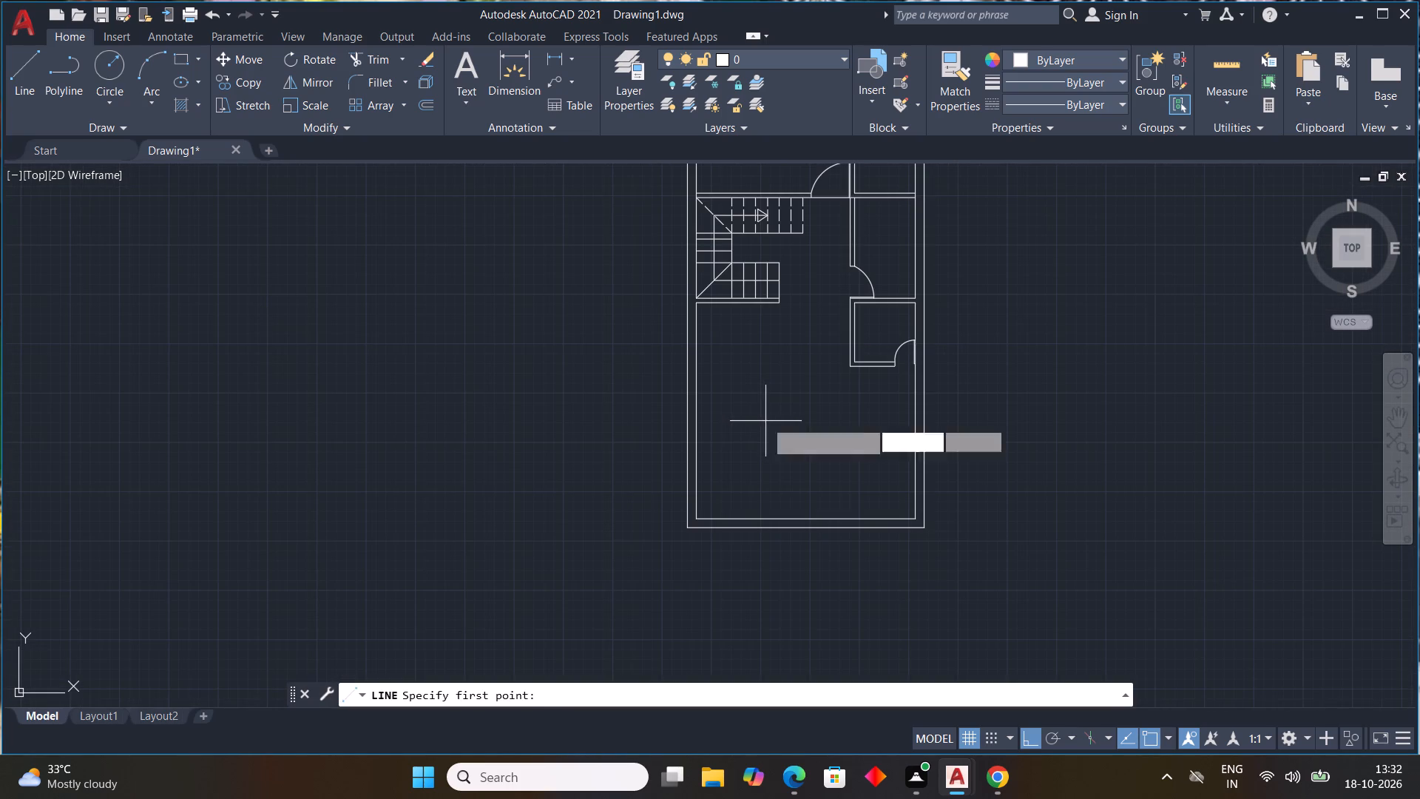
{"action": "scroll", "coordinate": [731, 542], "scroll_direction": "up", "scroll_amount": 2}
{"action": "middle_click_drag", "start_coordinate": [732, 531], "coordinate": [754, 486]}
{"action": "scroll", "coordinate": [717, 446], "scroll_direction": "up", "scroll_amount": 3}
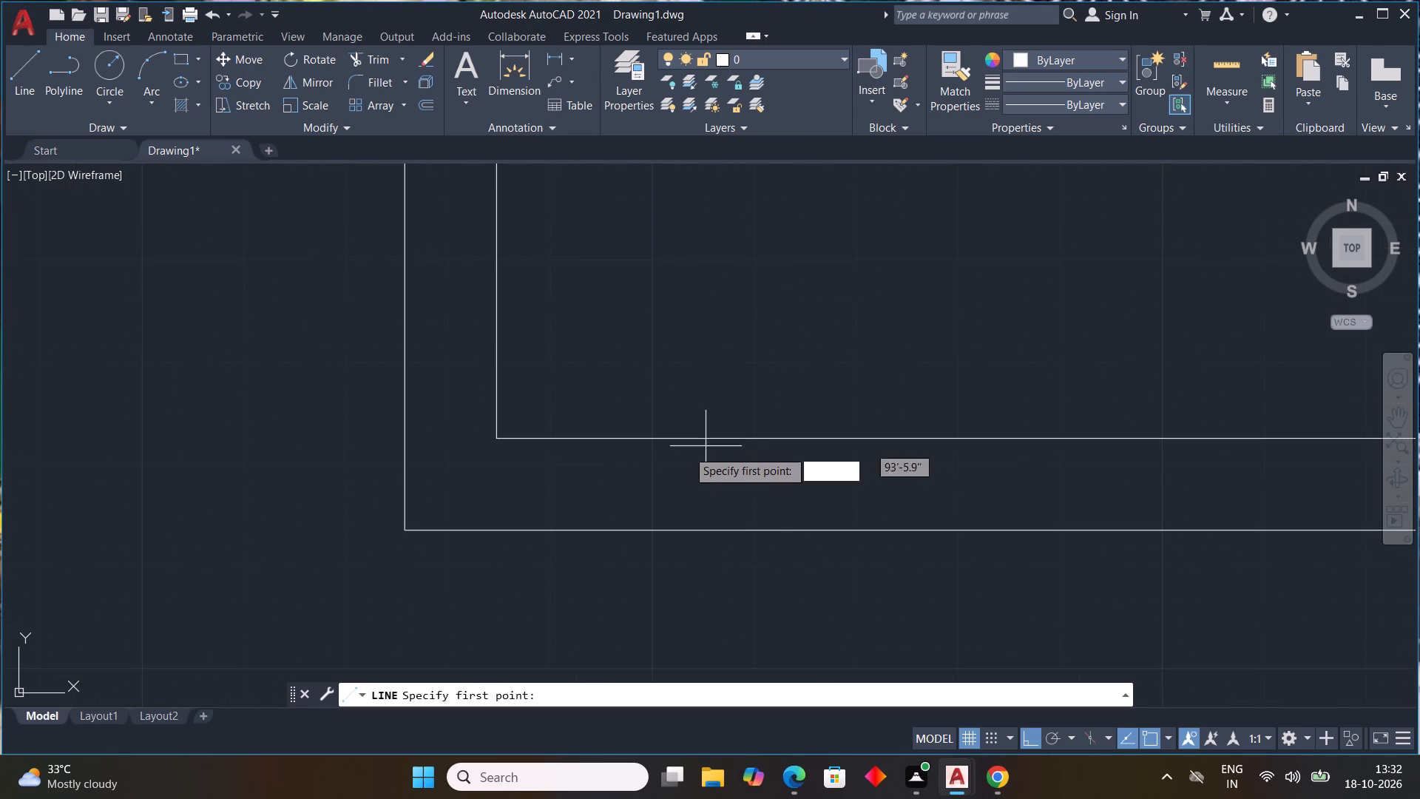
{"action": "left_click", "coordinate": [579, 441]}
{"action": "left_click", "coordinate": [576, 528]}
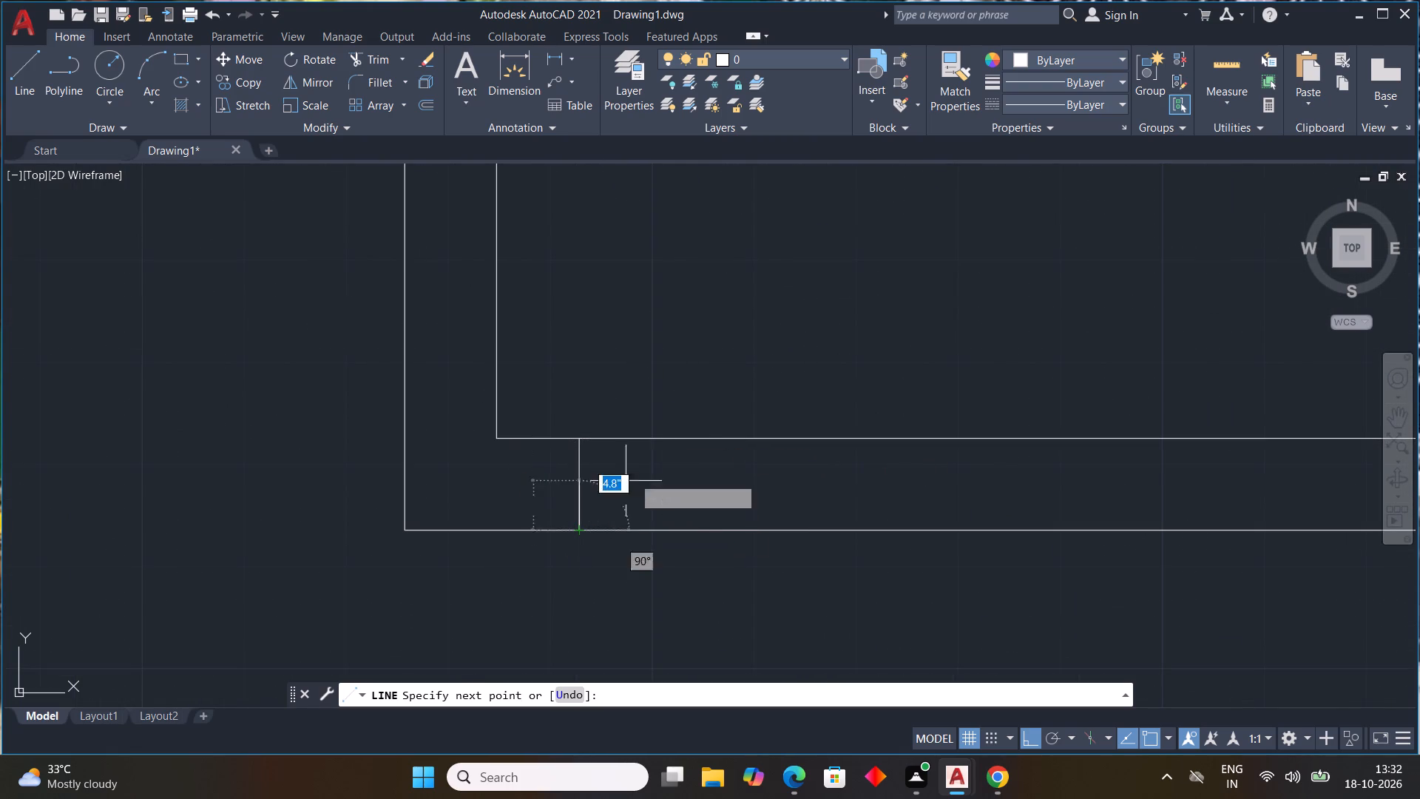
{"action": "key", "text": "Escape"}
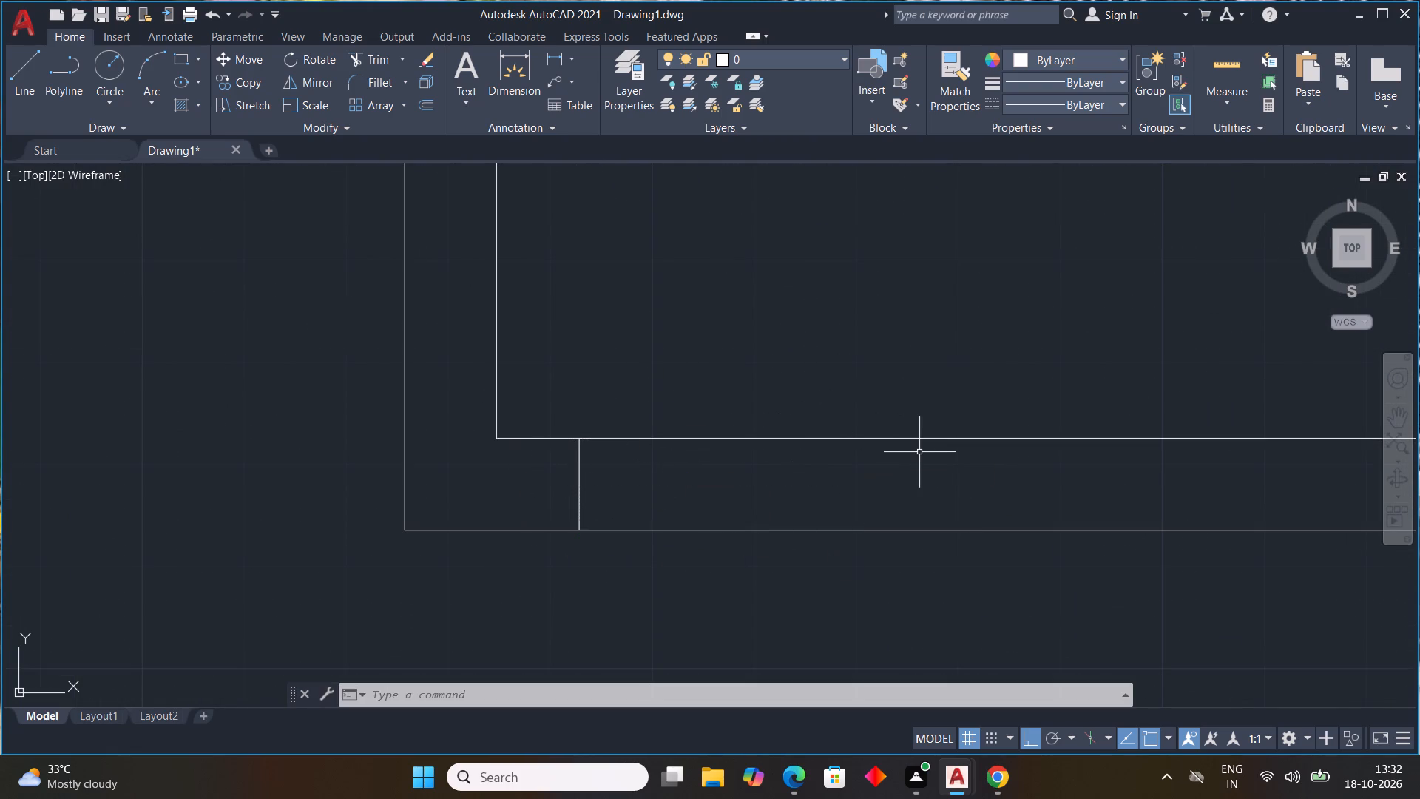
Offset the bottom wall's jamb line 4' to the right.
{"action": "type", "text": "OFF 4'"}
{"action": "key", "text": "Return"}
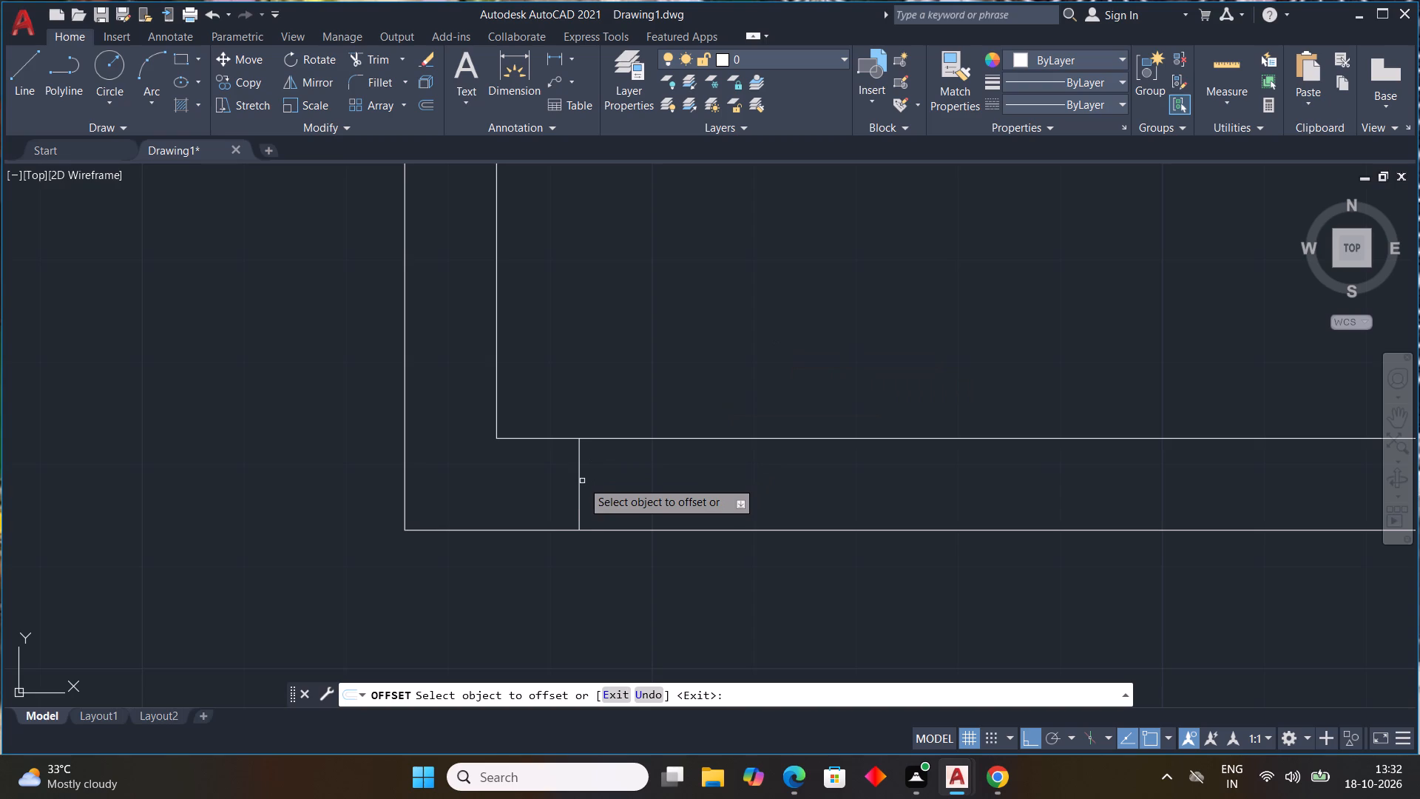
{"action": "left_click_drag", "start_coordinate": [576, 478], "coordinate": [595, 485]}
{"action": "left_click_drag", "start_coordinate": [580, 478], "coordinate": [629, 493]}
{"action": "left_click", "coordinate": [939, 576]}
{"action": "key", "text": "Escape"}
{"action": "key", "text": "Escape"}
{"action": "key", "text": "Escape"}
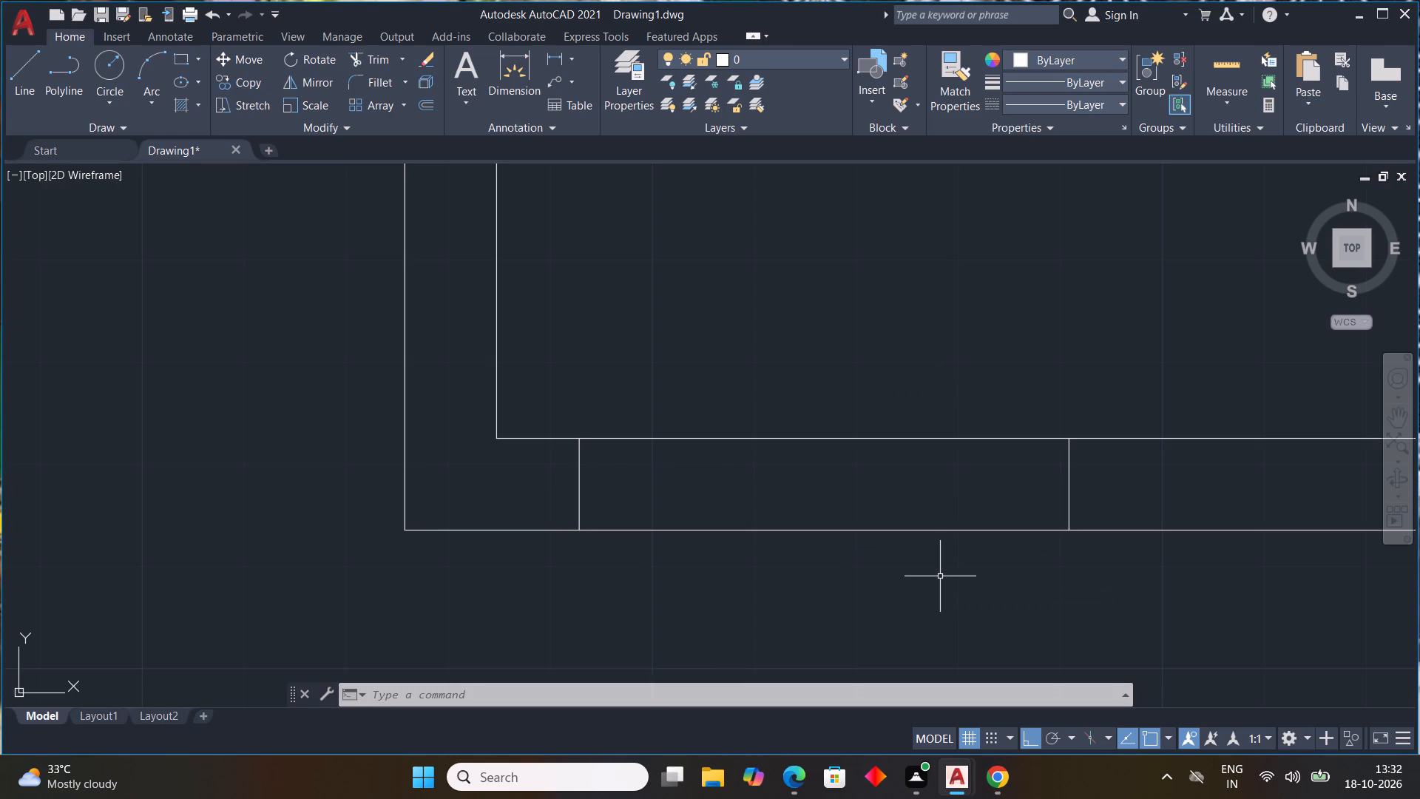
Trim both bottom wall lines between the two jamb lines to open the entrance.
{"action": "type", "text": "TR"}
{"action": "key", "text": "space"}
{"action": "left_click_drag", "start_coordinate": [848, 349], "coordinate": [879, 606]}
{"action": "scroll", "coordinate": [890, 558], "scroll_direction": "down", "scroll_amount": 4}
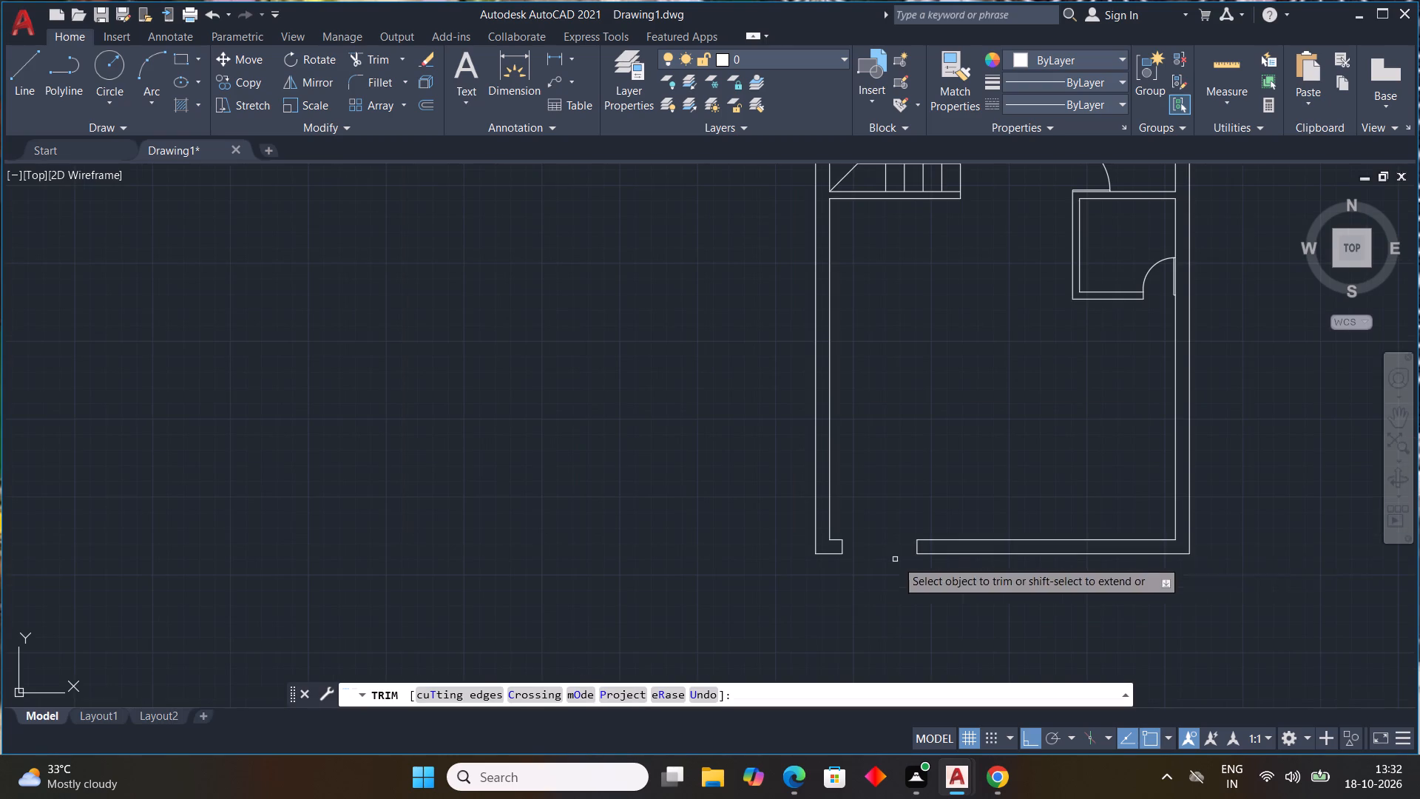
{"action": "key", "text": "Escape"}
{"action": "key", "text": "Escape"}
{"action": "key", "text": "Escape"}
Offset the right outer wall's inner face 8' to the left into the bottom room.
{"action": "middle_click_drag", "start_coordinate": [1098, 540], "coordinate": [913, 604]}
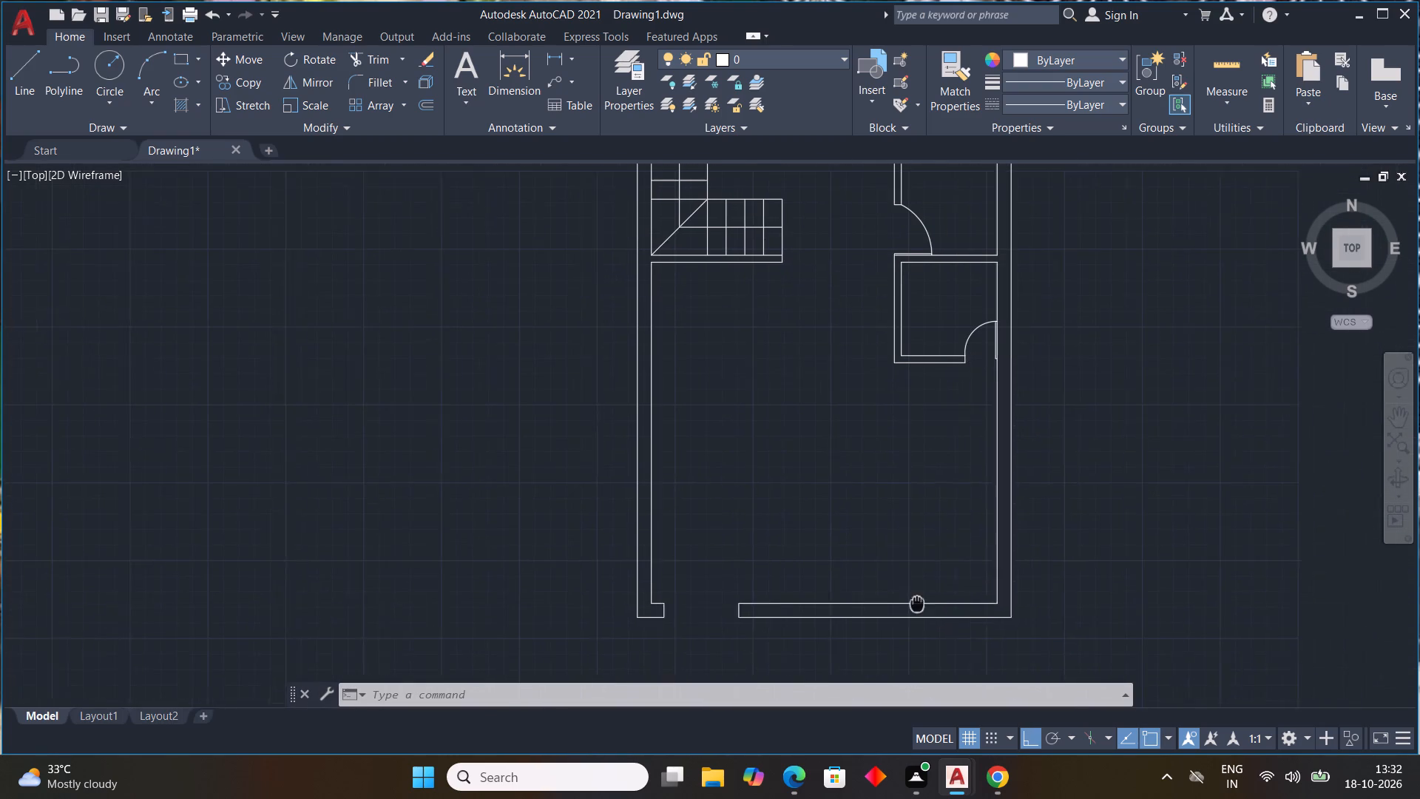
{"action": "middle_click_drag", "start_coordinate": [913, 604], "coordinate": [909, 604]}
{"action": "scroll", "coordinate": [1015, 371], "scroll_direction": "up", "scroll_amount": 1}
{"action": "scroll", "coordinate": [1029, 382], "scroll_direction": "down", "scroll_amount": 2}
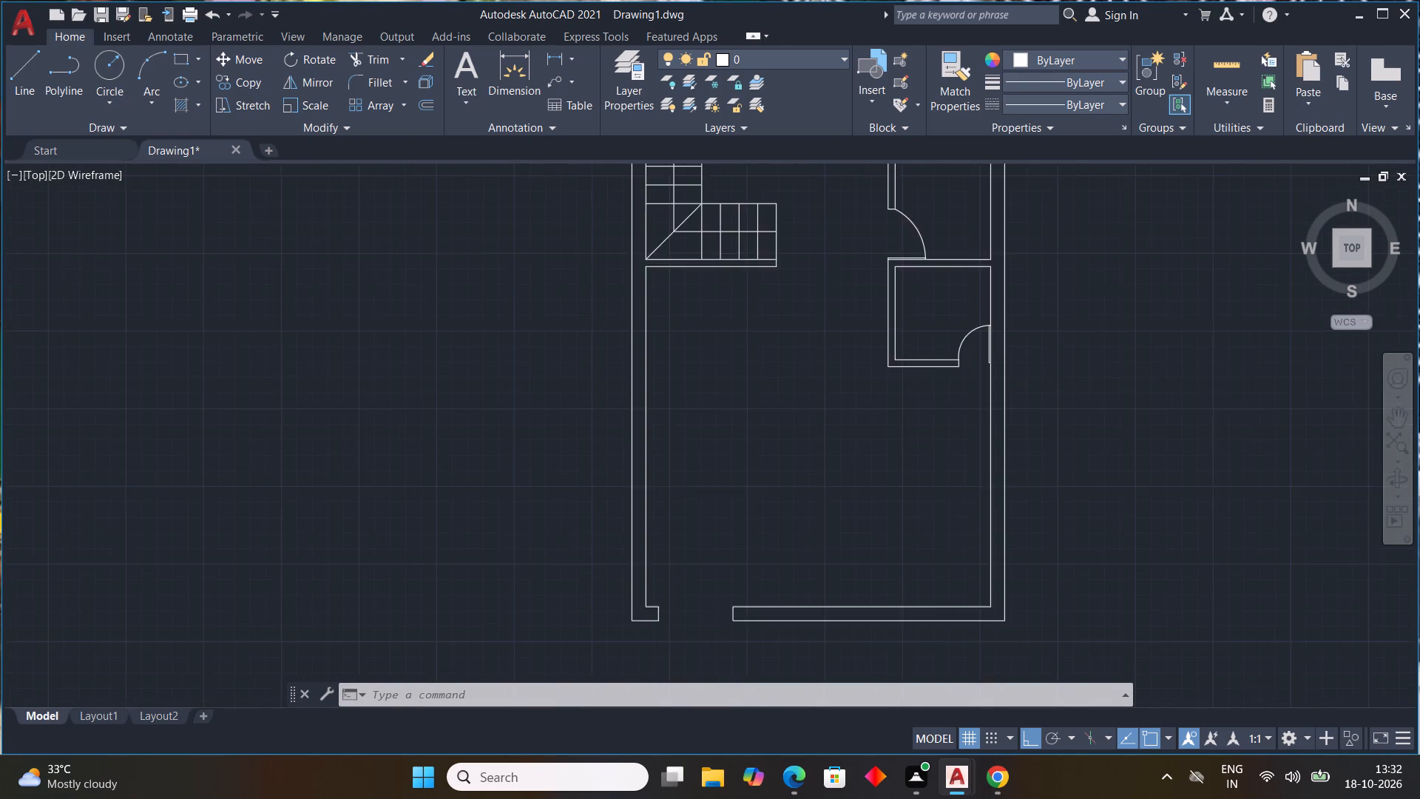
{"action": "type", "text": "OFF"}
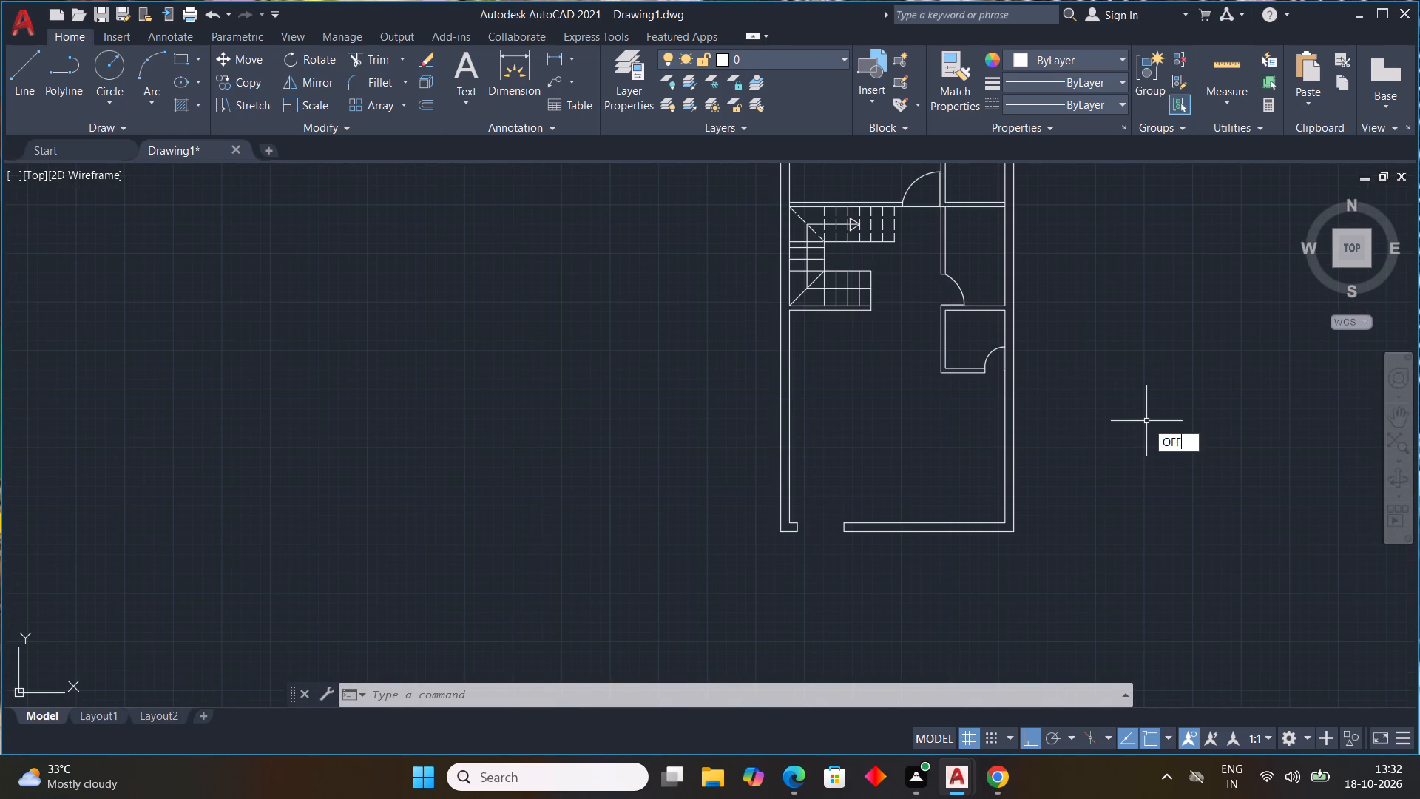
{"action": "key", "text": "space"}
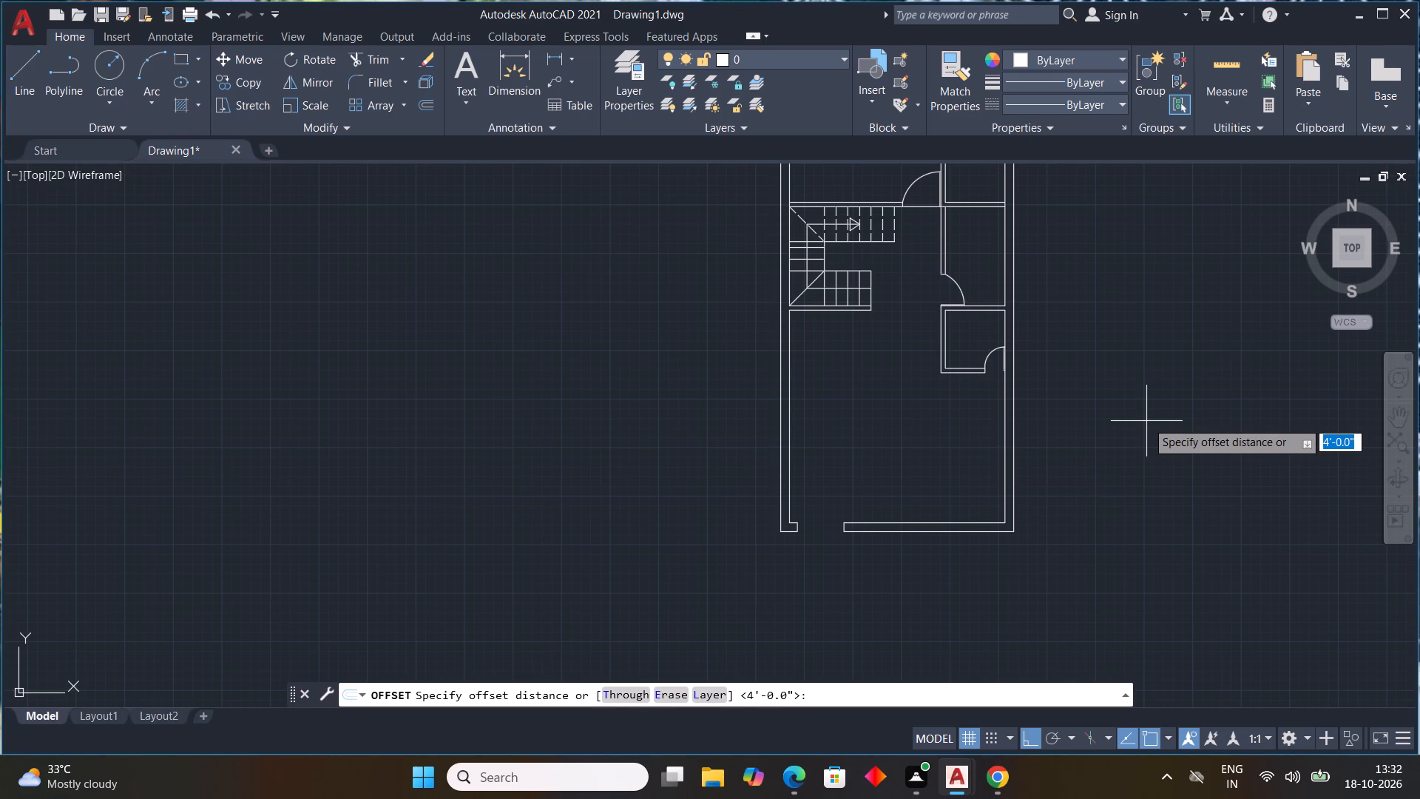
{"action": "type", "text": "8'"}
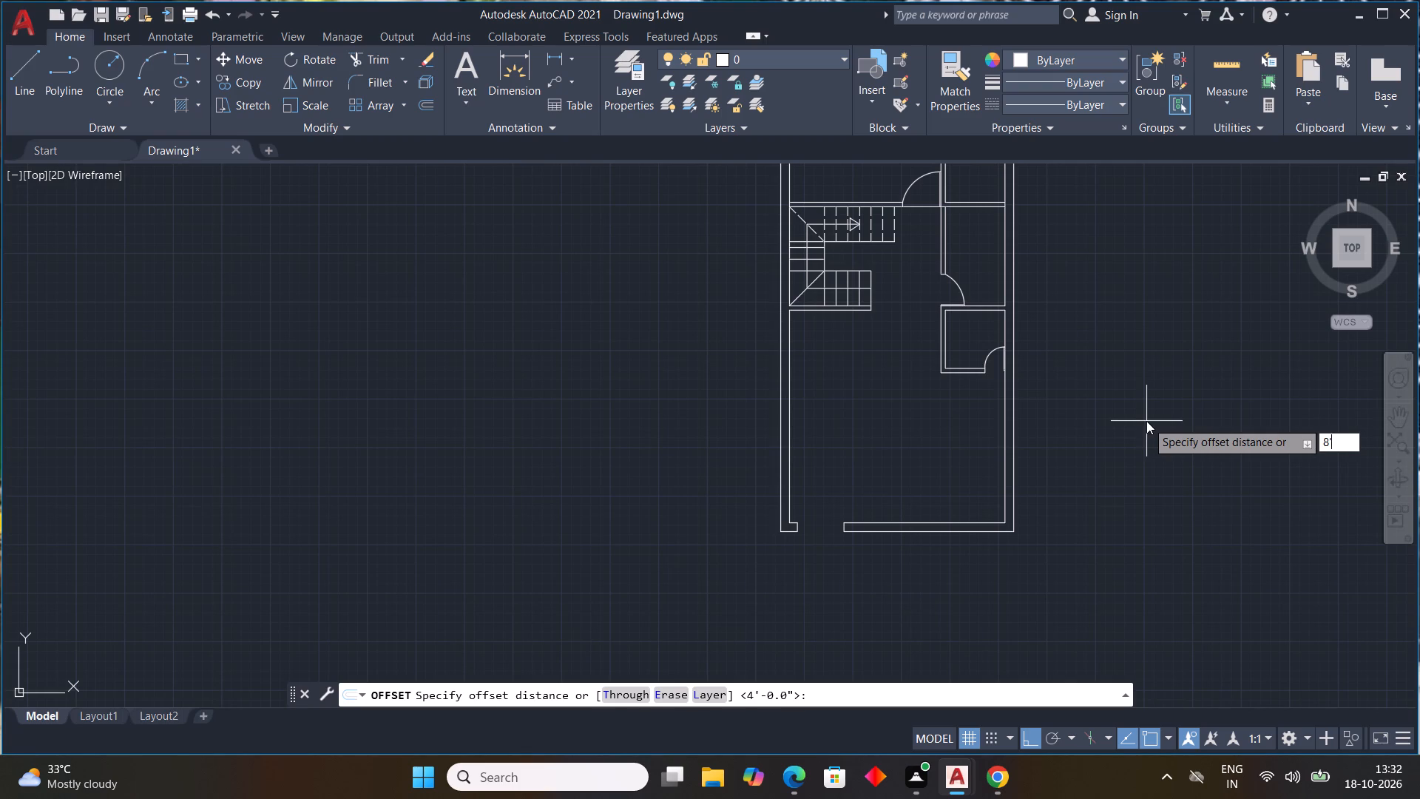
{"action": "type", "text": "0\""}
{"action": "key", "text": "Return"}
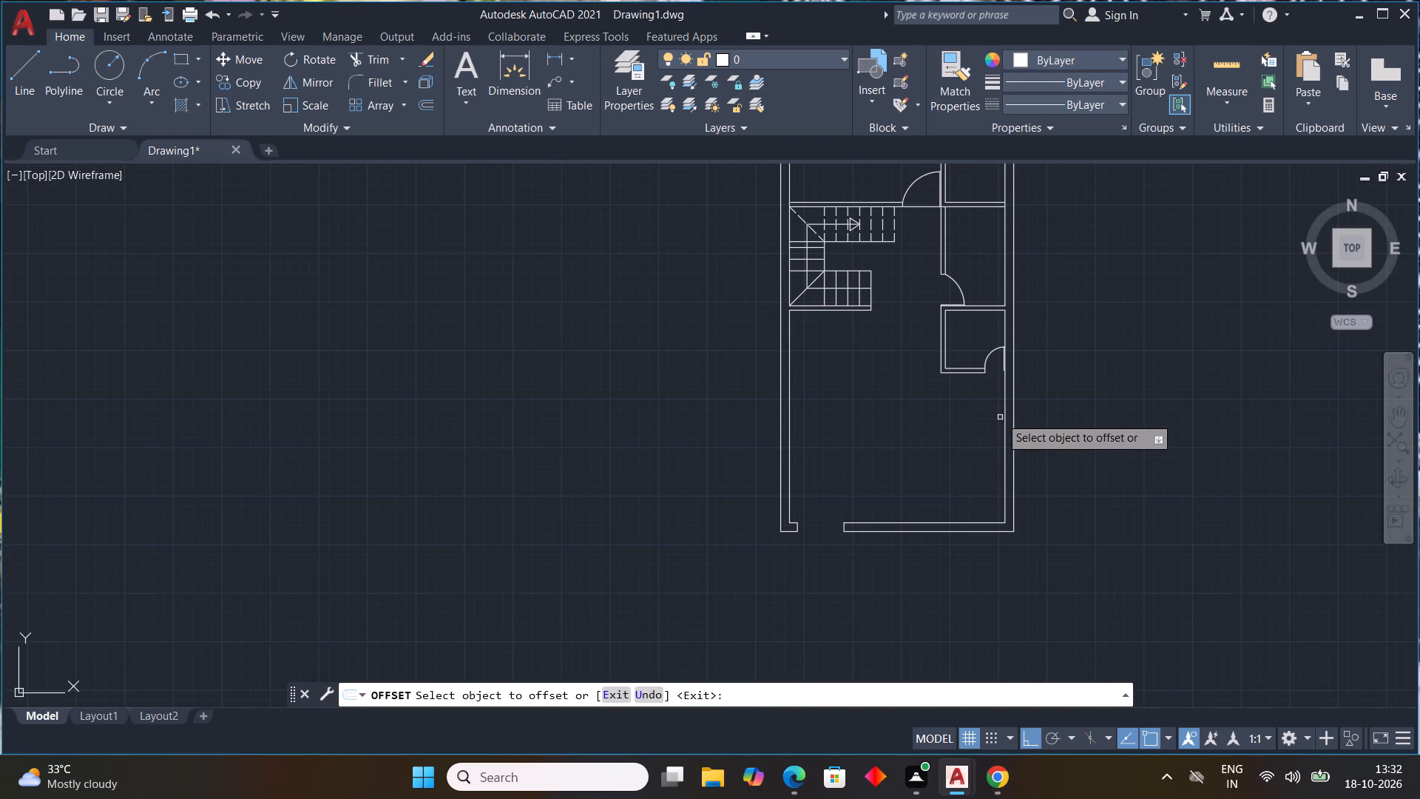
{"action": "left_click_drag", "start_coordinate": [1006, 416], "coordinate": [998, 414]}
{"action": "left_click", "coordinate": [901, 424]}
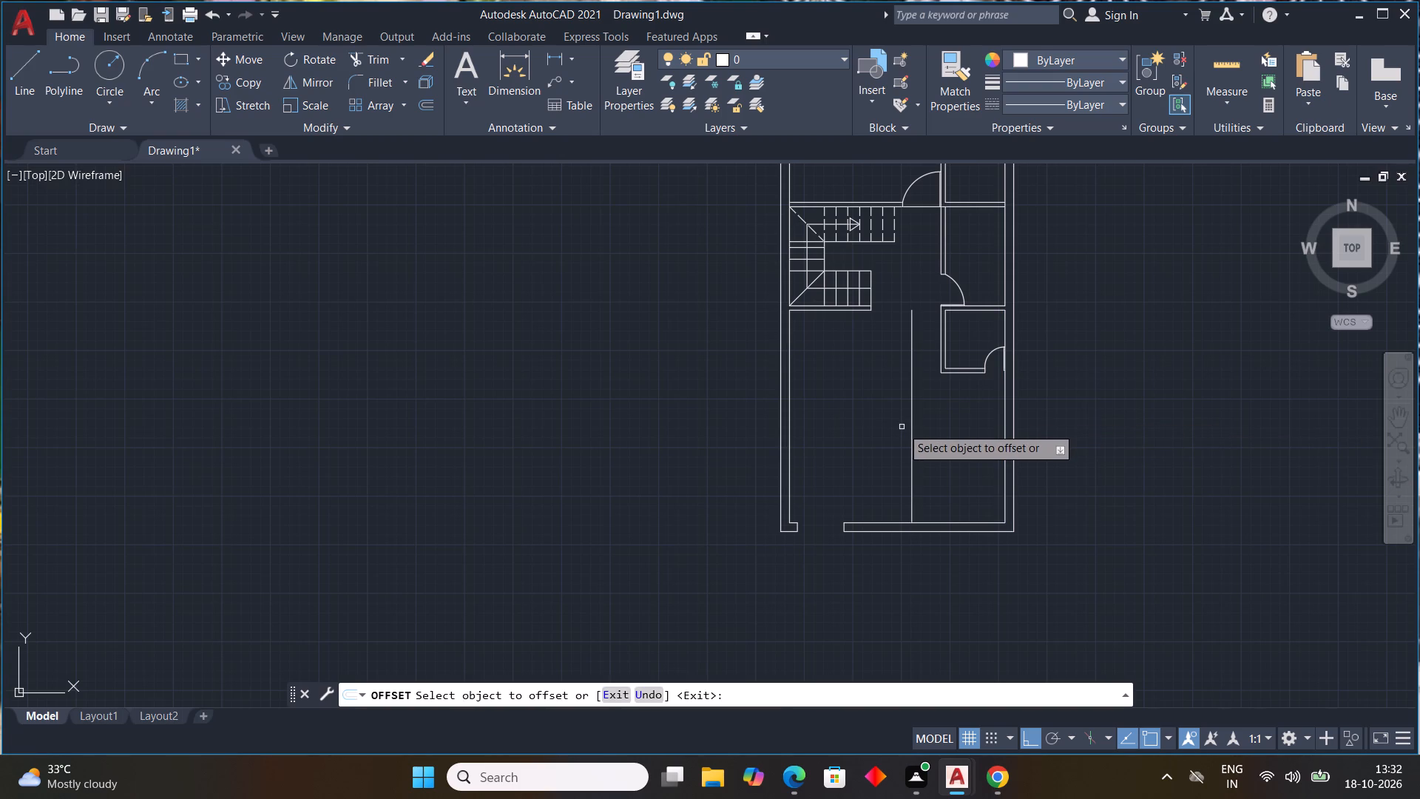
{"action": "key", "text": "Escape"}
Offset the new vertical line 4.5" to the left to form a partition in the bottom room.
{"action": "key", "text": "space"}
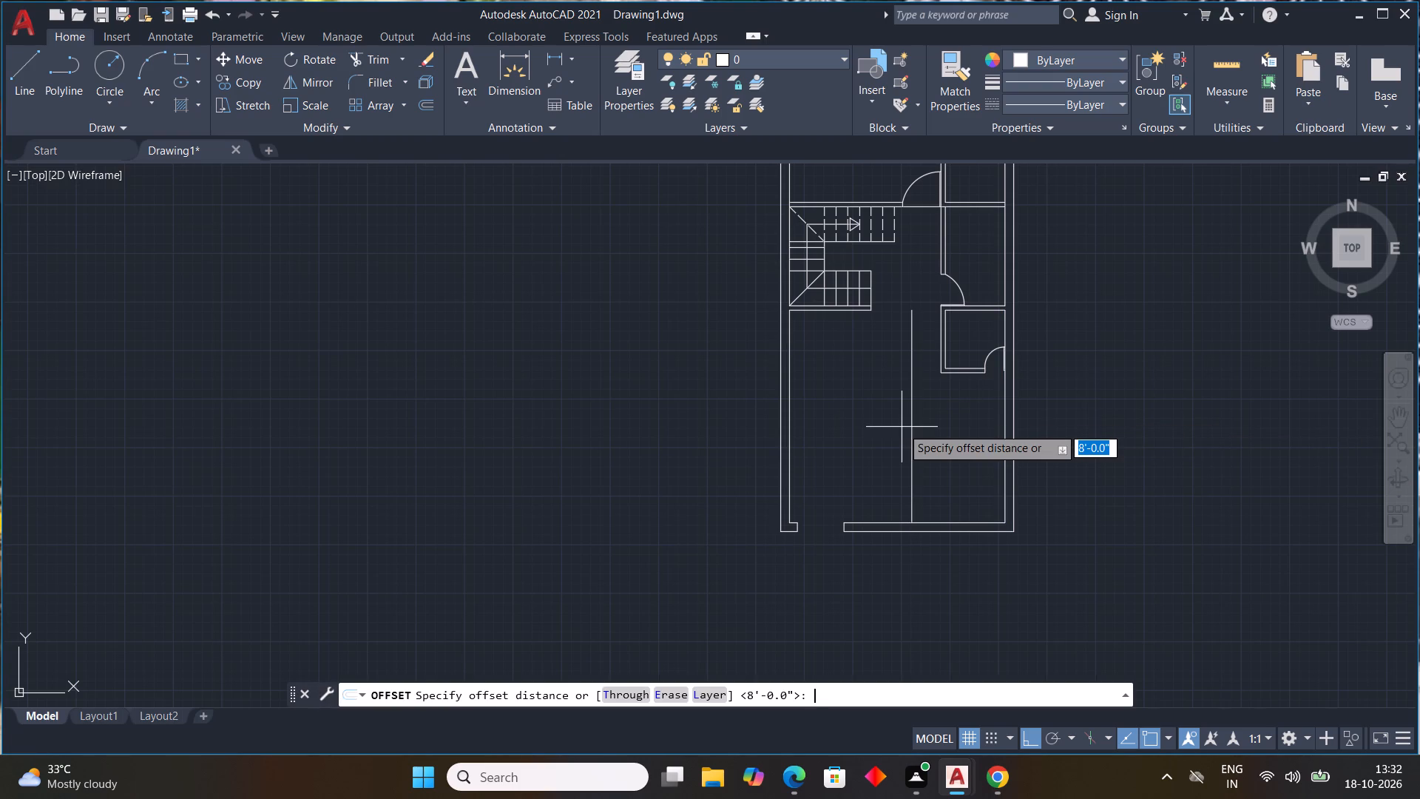
{"action": "type", "text": "4.5\""}
{"action": "key", "text": "Return"}
{"action": "left_click", "coordinate": [913, 419]}
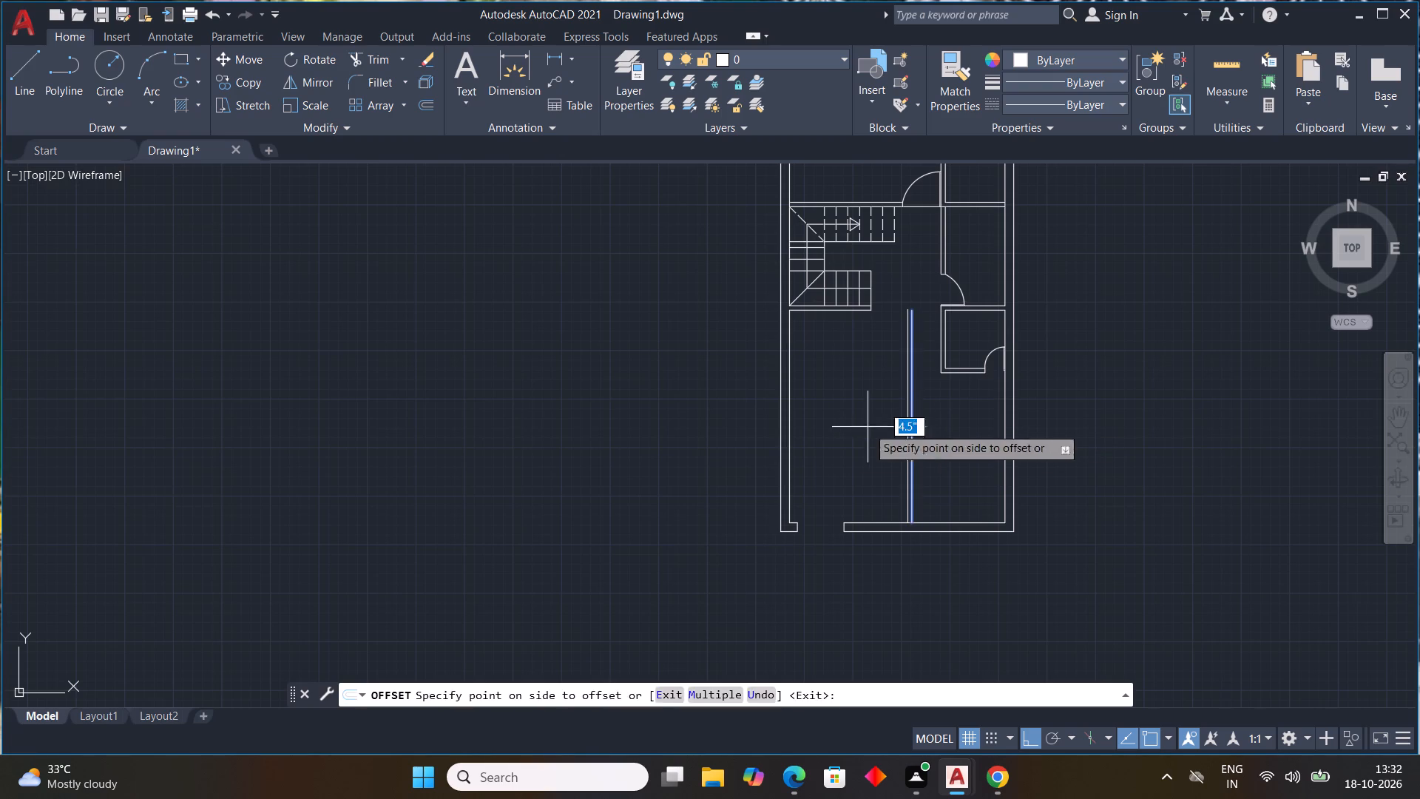
{"action": "left_click", "coordinate": [846, 437]}
{"action": "key", "text": "Escape"}
{"action": "key", "text": "Escape"}
{"action": "key", "text": "Escape"}
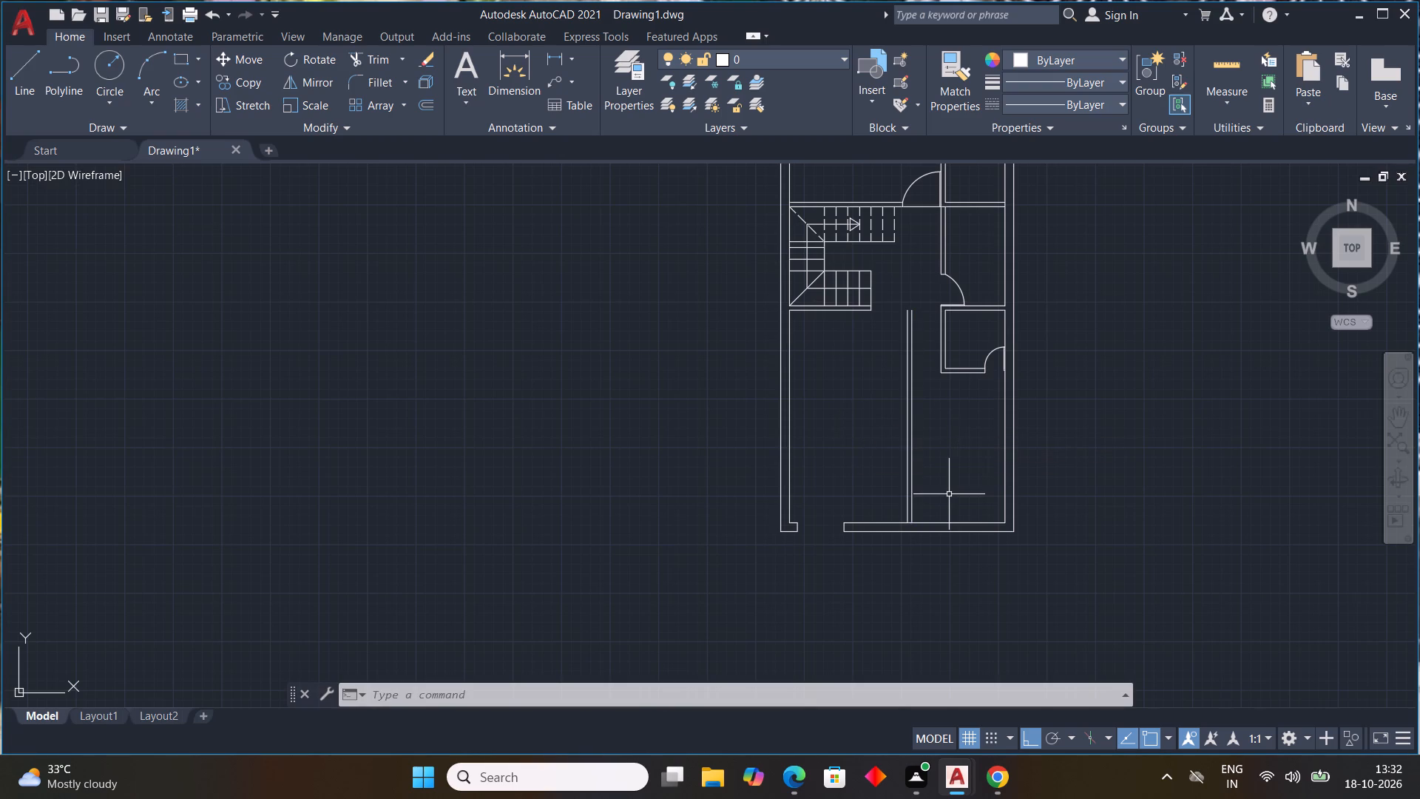
Draw a horizontal line from the new partition's right face to the right outer wall's inner face, a little above the bottom wall.
{"action": "middle_click_drag", "start_coordinate": [947, 496], "coordinate": [817, 533]}
{"action": "scroll", "coordinate": [818, 527], "scroll_direction": "up", "scroll_amount": 1}
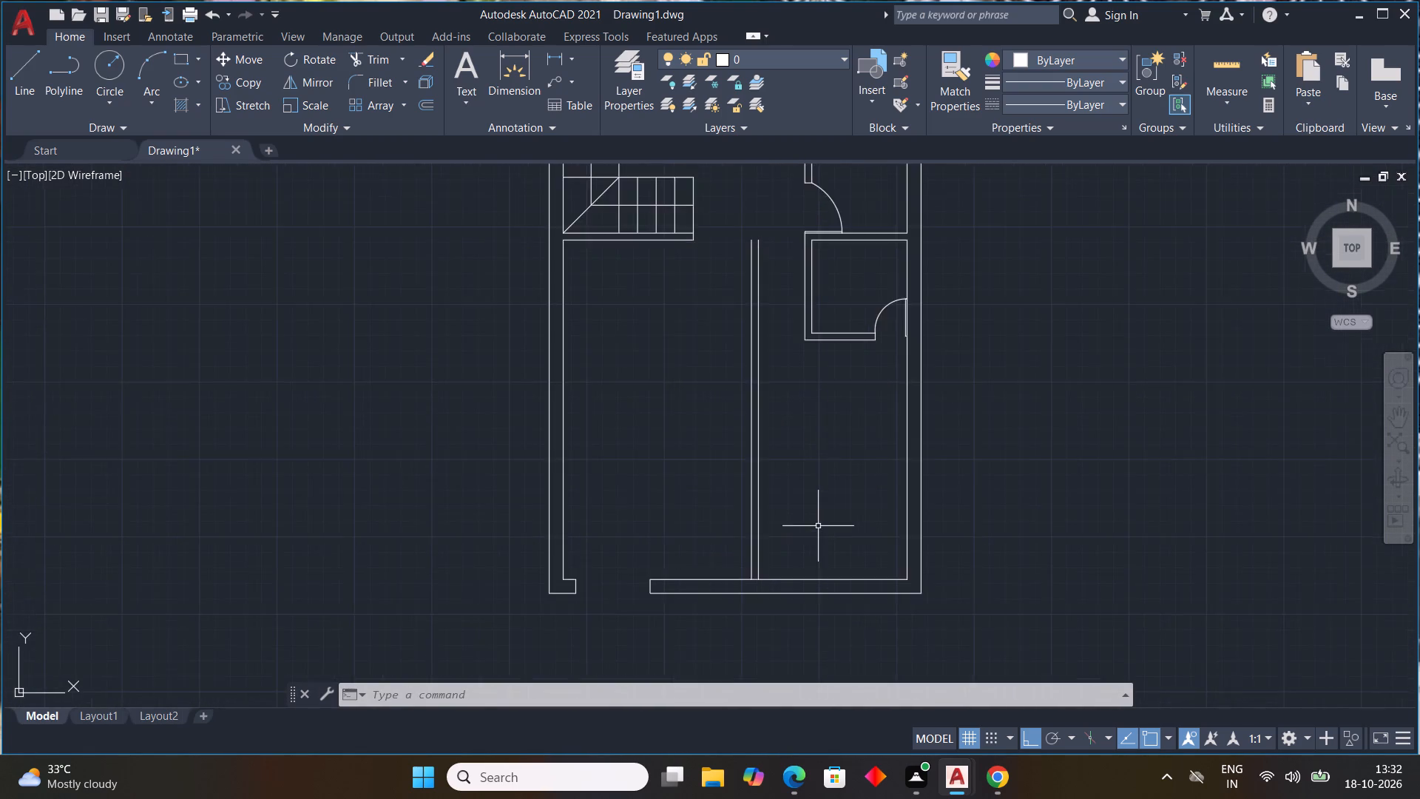
{"action": "scroll", "coordinate": [818, 522], "scroll_direction": "up", "scroll_amount": 1}
{"action": "middle_click_drag", "start_coordinate": [818, 522], "coordinate": [771, 468]}
{"action": "key", "text": "l"}
{"action": "key", "text": "space"}
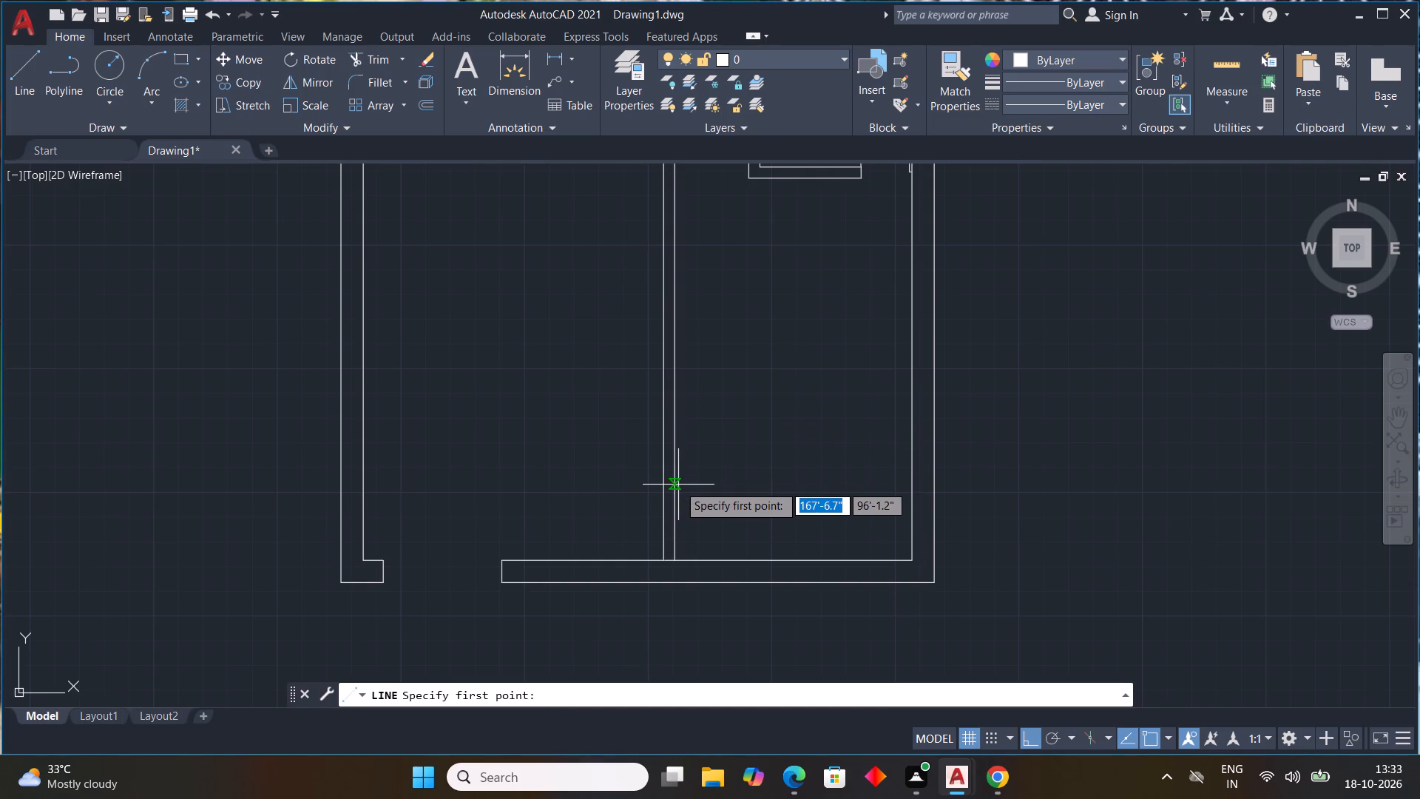
{"action": "left_click", "coordinate": [678, 485]}
{"action": "left_click", "coordinate": [916, 488]}
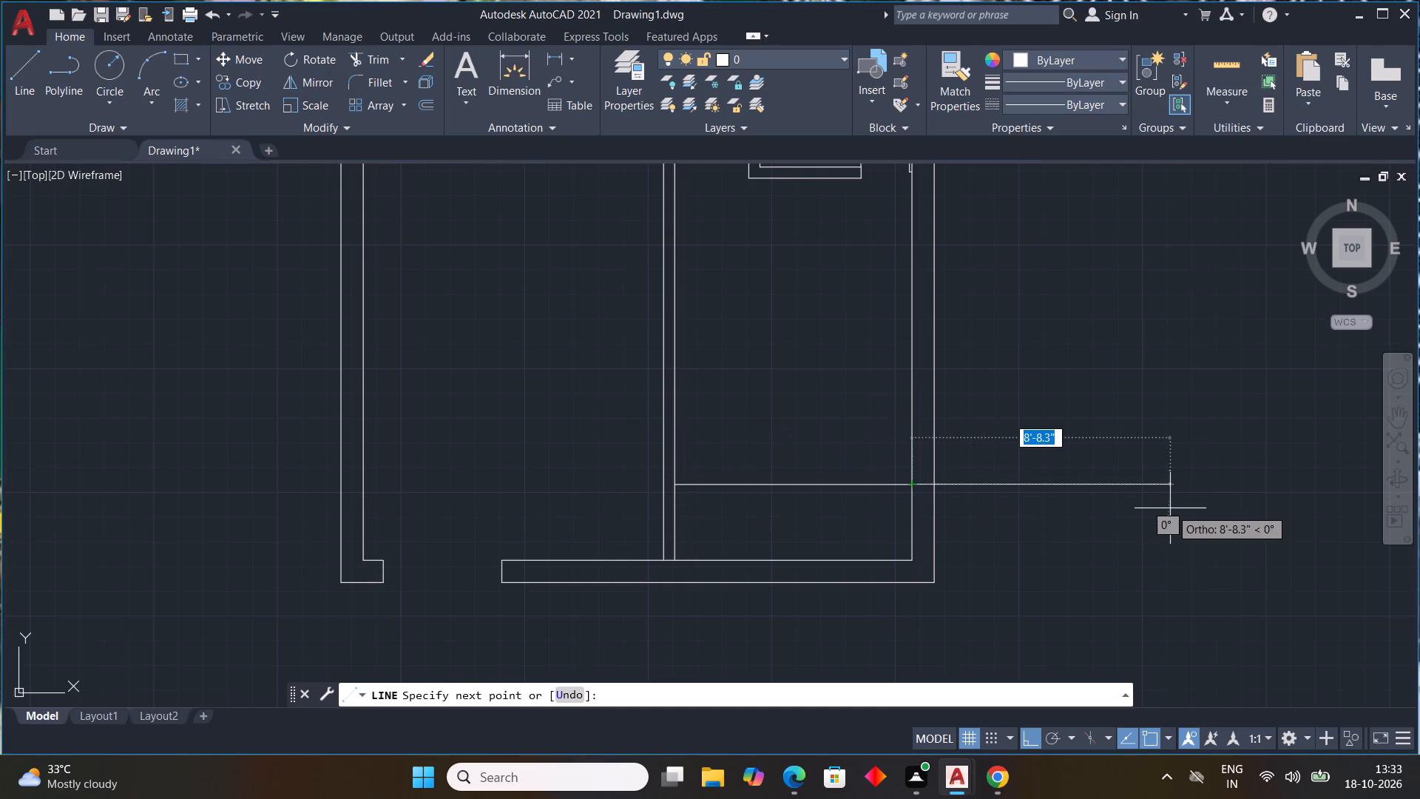
{"action": "key", "text": "Escape"}
Draw a short horizontal line across the bottom-room partition's two faces, above the existing horizontal line.
{"action": "type", "text": "L"}
{"action": "key", "text": "space"}
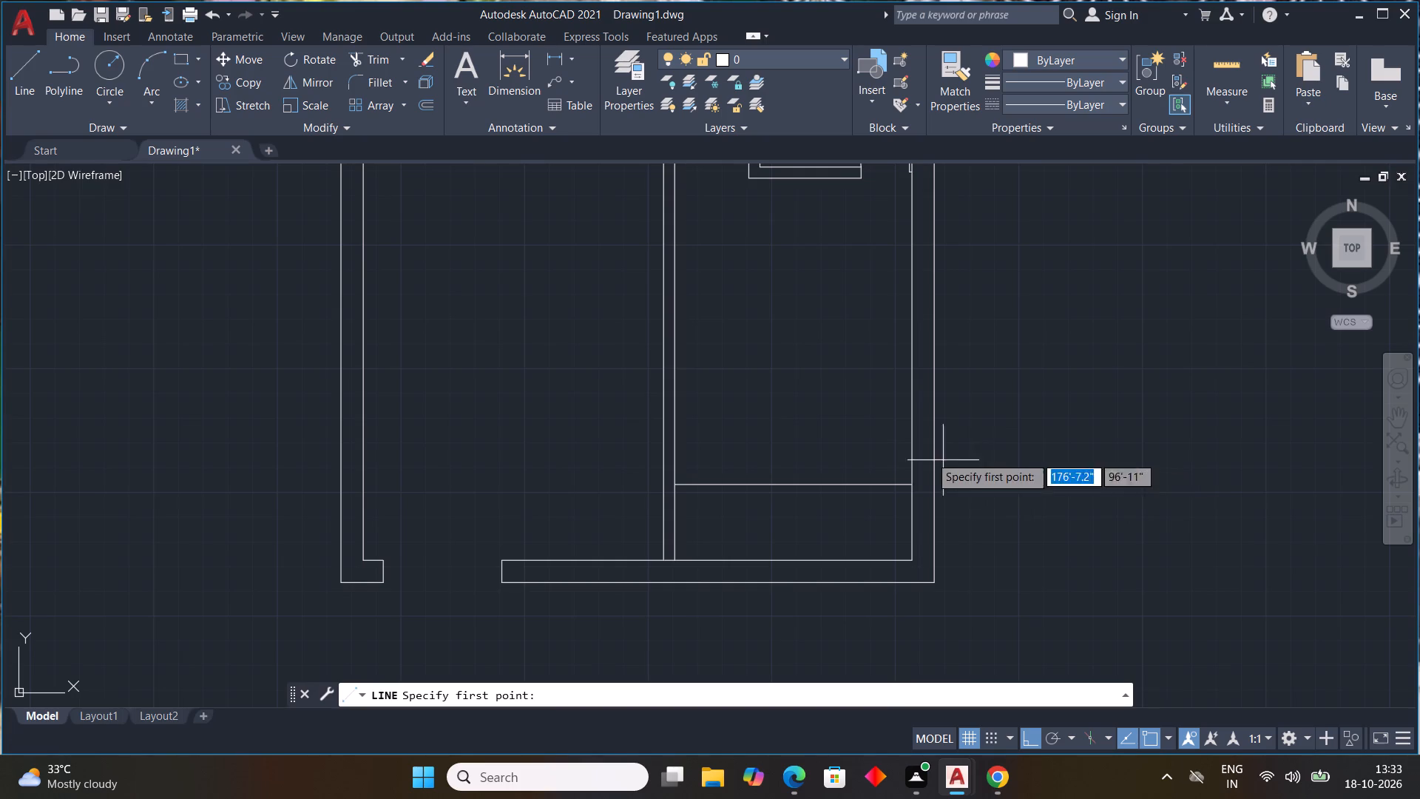
{"action": "left_click", "coordinate": [677, 340]}
{"action": "left_click", "coordinate": [657, 339]}
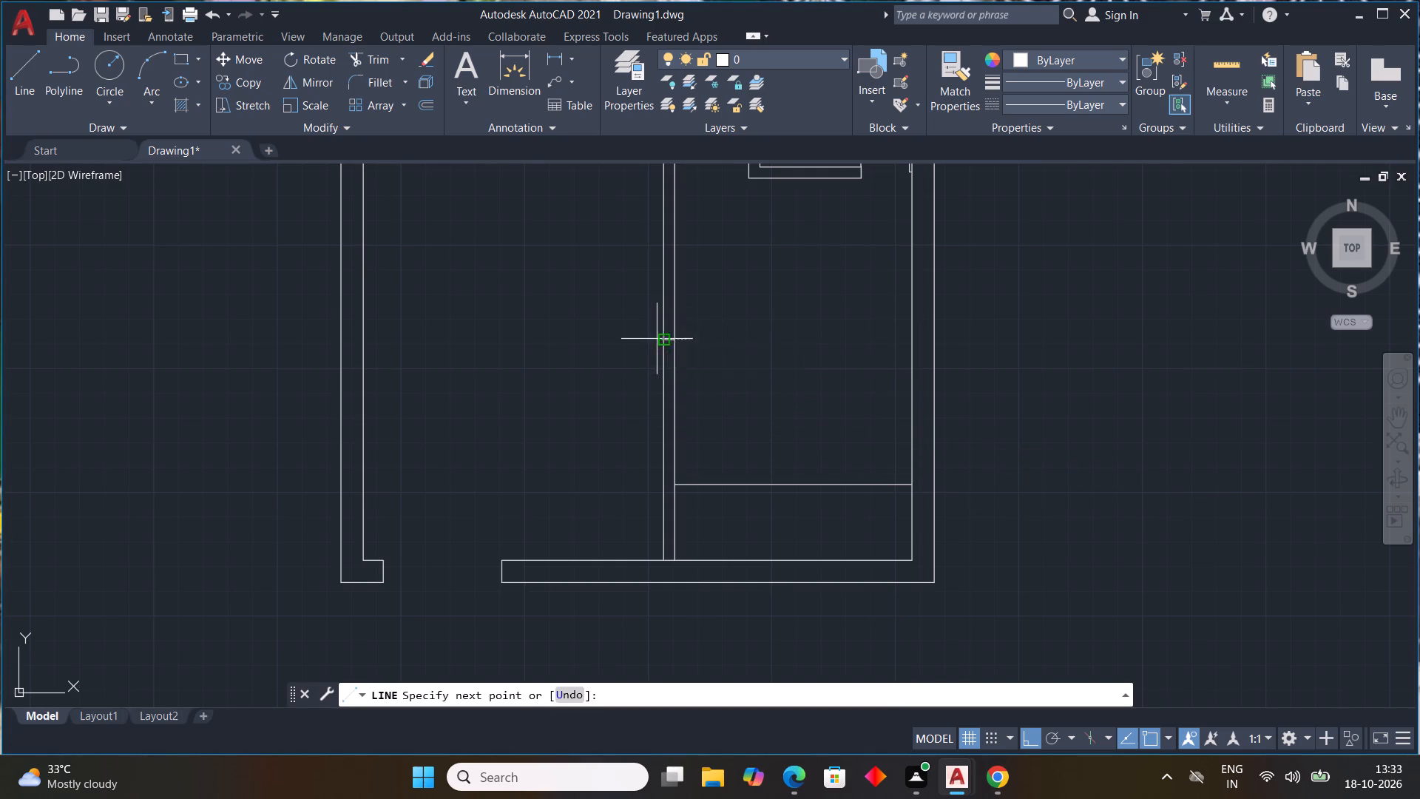
{"action": "key", "text": "Escape"}
Trim both partition lines above the short cross line so the partition ends there.
{"action": "type", "text": "TR"}
{"action": "key", "text": "space"}
{"action": "left_click_drag", "start_coordinate": [614, 306], "coordinate": [754, 291]}
{"action": "scroll", "coordinate": [754, 290], "scroll_direction": "down", "scroll_amount": 3}
{"action": "scroll", "coordinate": [757, 311], "scroll_direction": "up", "scroll_amount": 2}
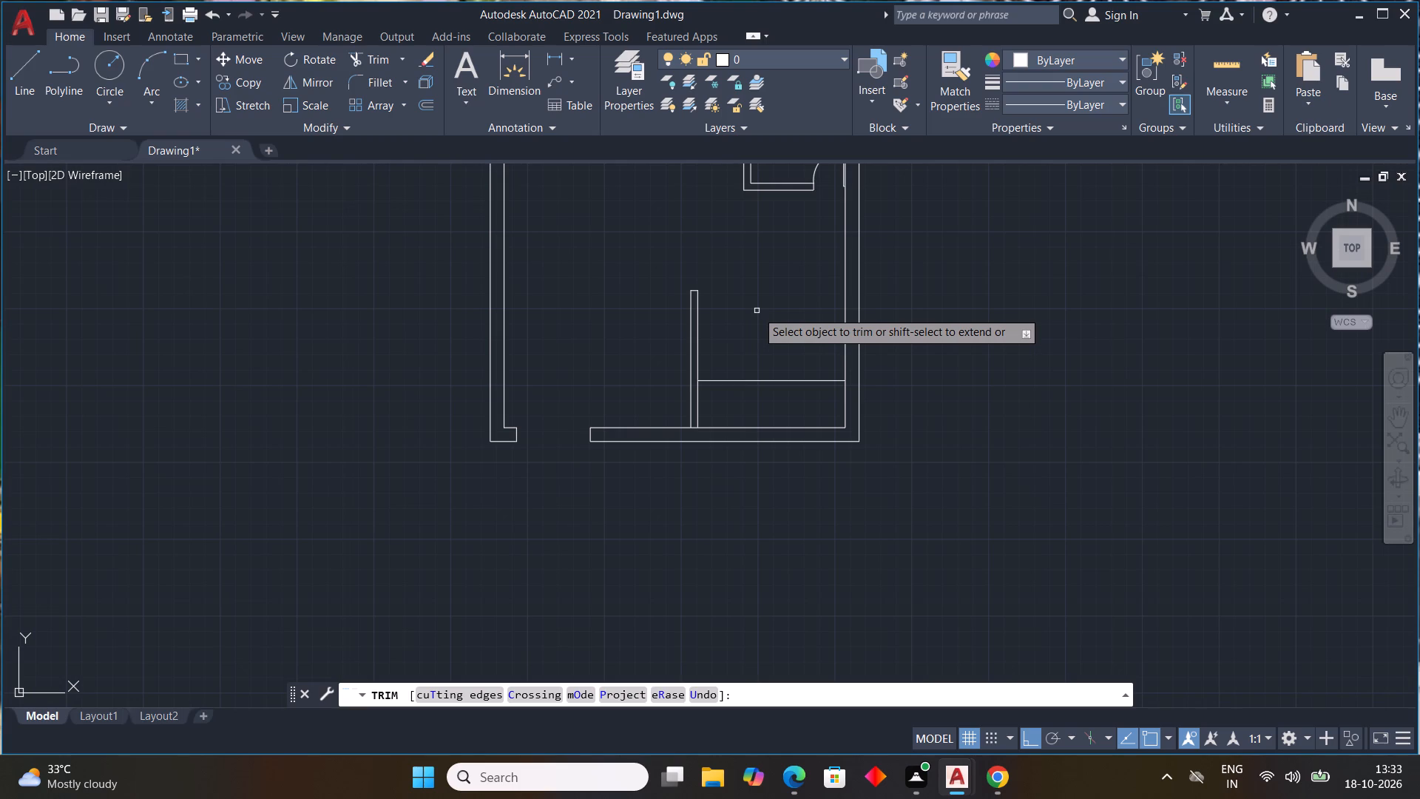
{"action": "key", "text": "Escape"}
{"action": "key", "text": "Escape"}
Draw a vertical line across the bottom wall's thickness, between the partition and the right outer wall, as a window jamb.
{"action": "middle_click_drag", "start_coordinate": [785, 385], "coordinate": [799, 332]}
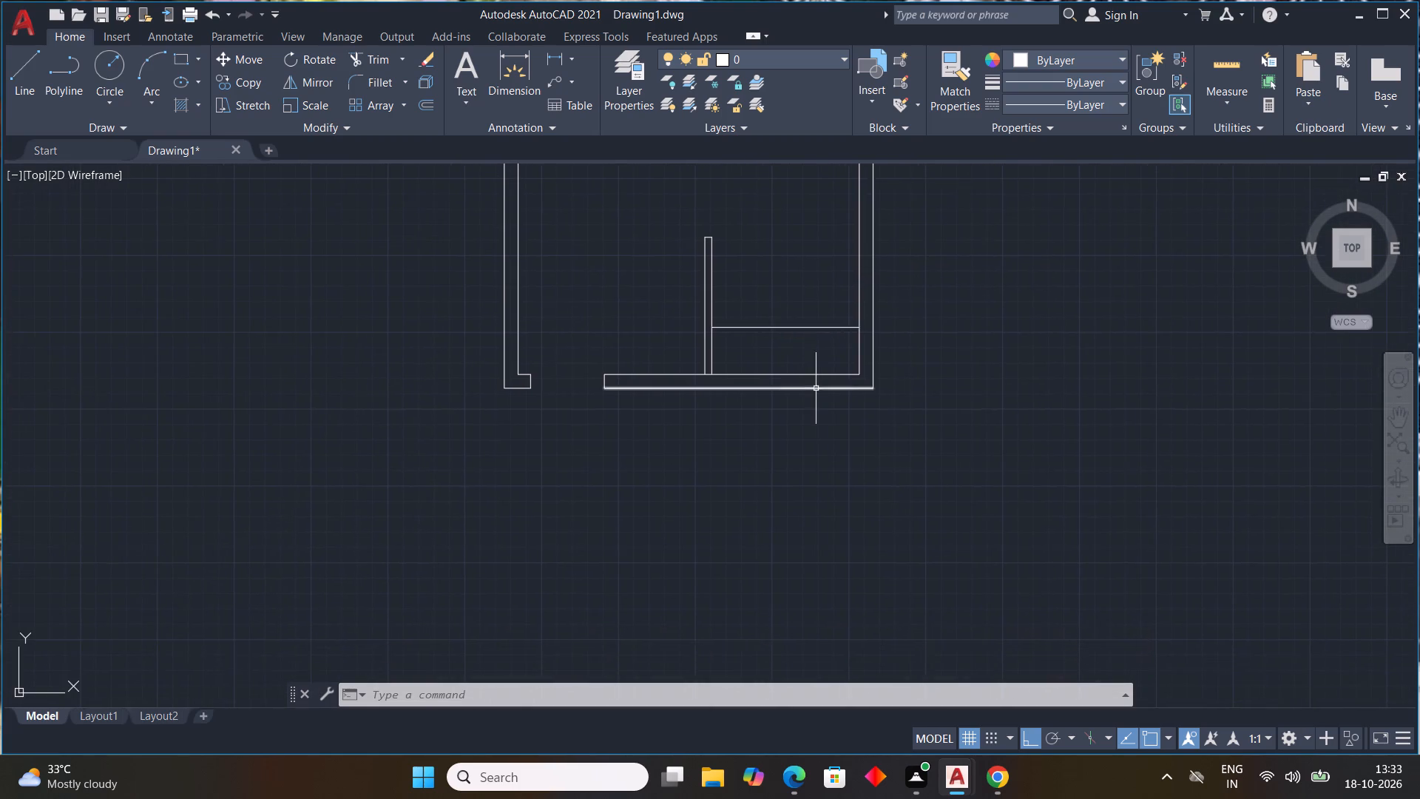
{"action": "scroll", "coordinate": [816, 391], "scroll_direction": "up", "scroll_amount": 2}
{"action": "key", "text": "l"}
{"action": "key", "text": "space"}
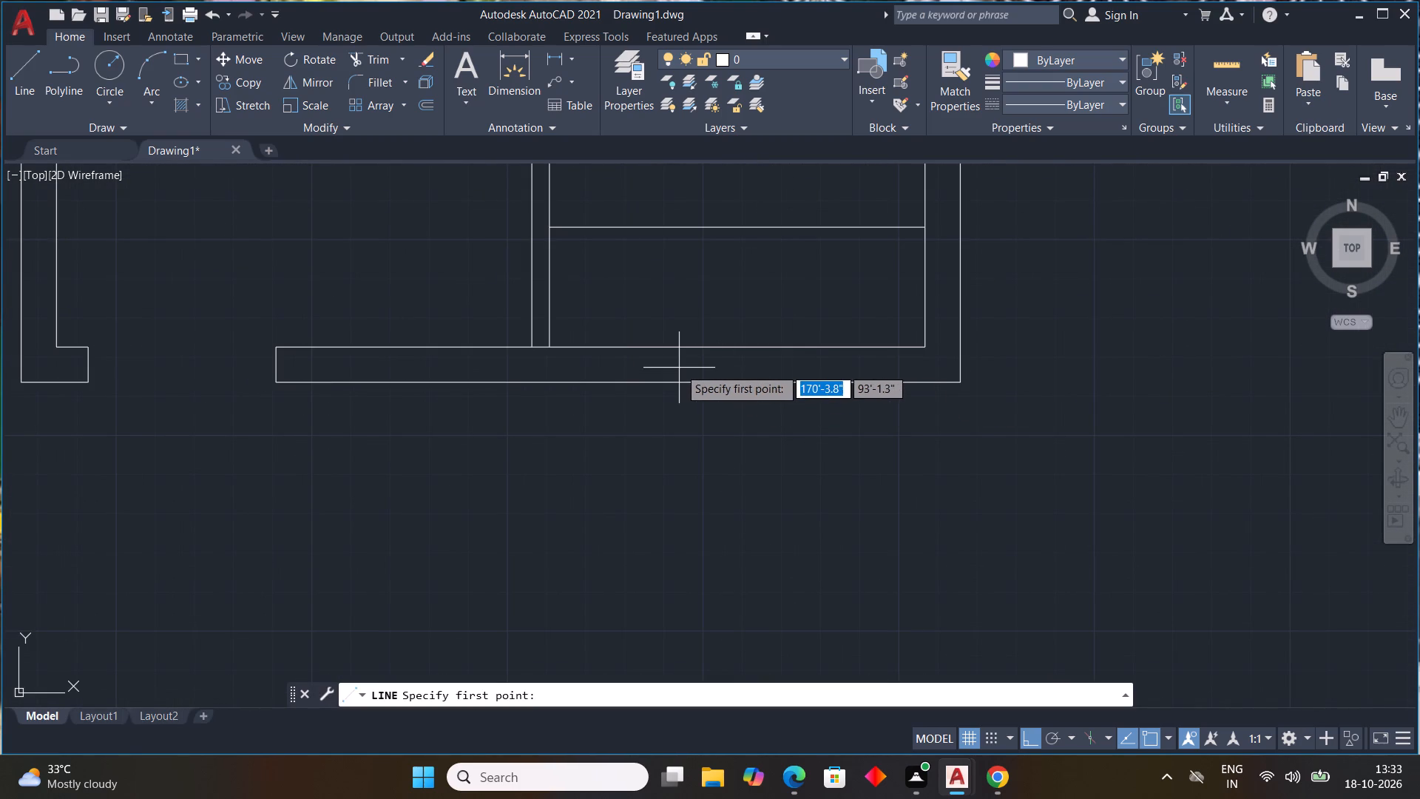
{"action": "scroll", "coordinate": [678, 365], "scroll_direction": "up", "scroll_amount": 1}
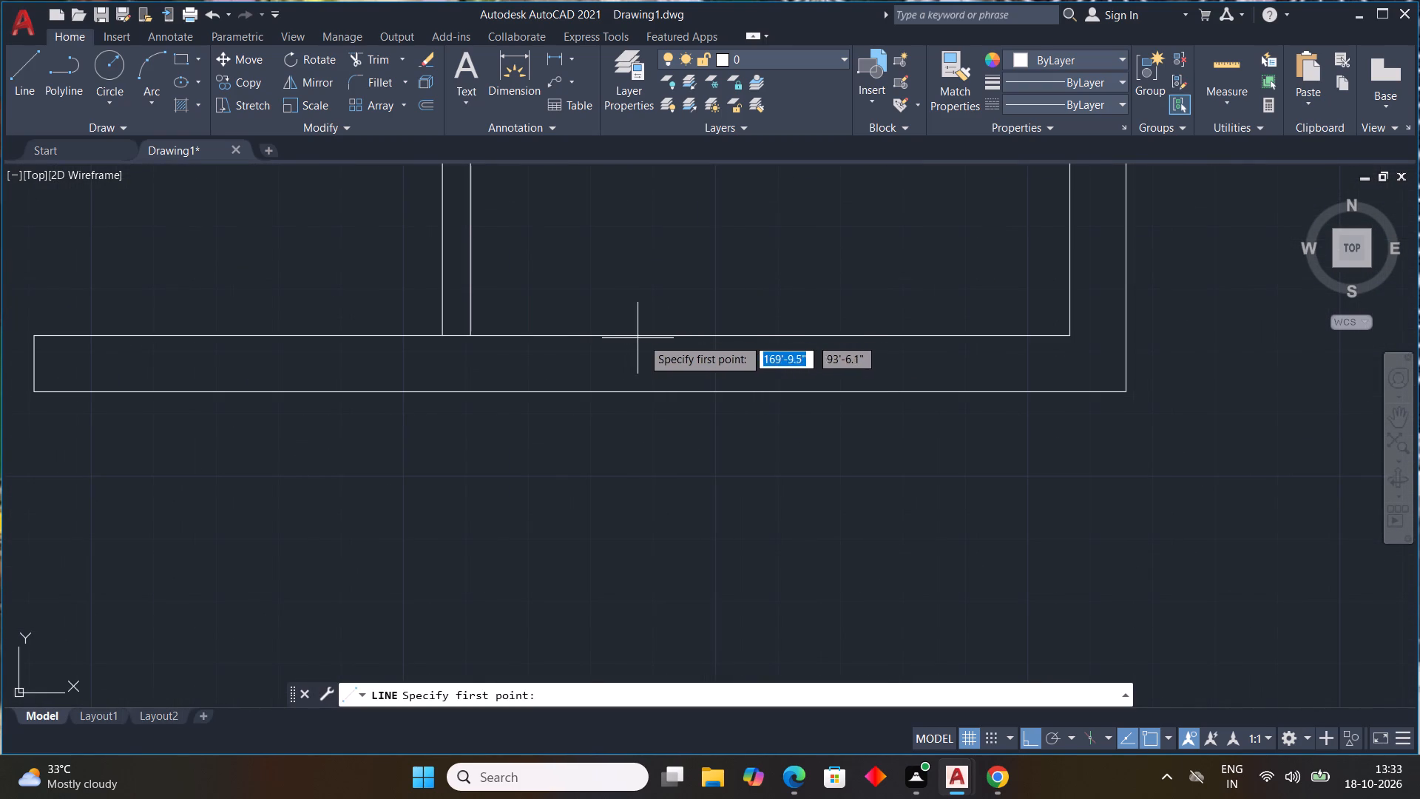
{"action": "left_click", "coordinate": [651, 338]}
{"action": "left_click", "coordinate": [652, 392]}
{"action": "key", "text": "Escape"}
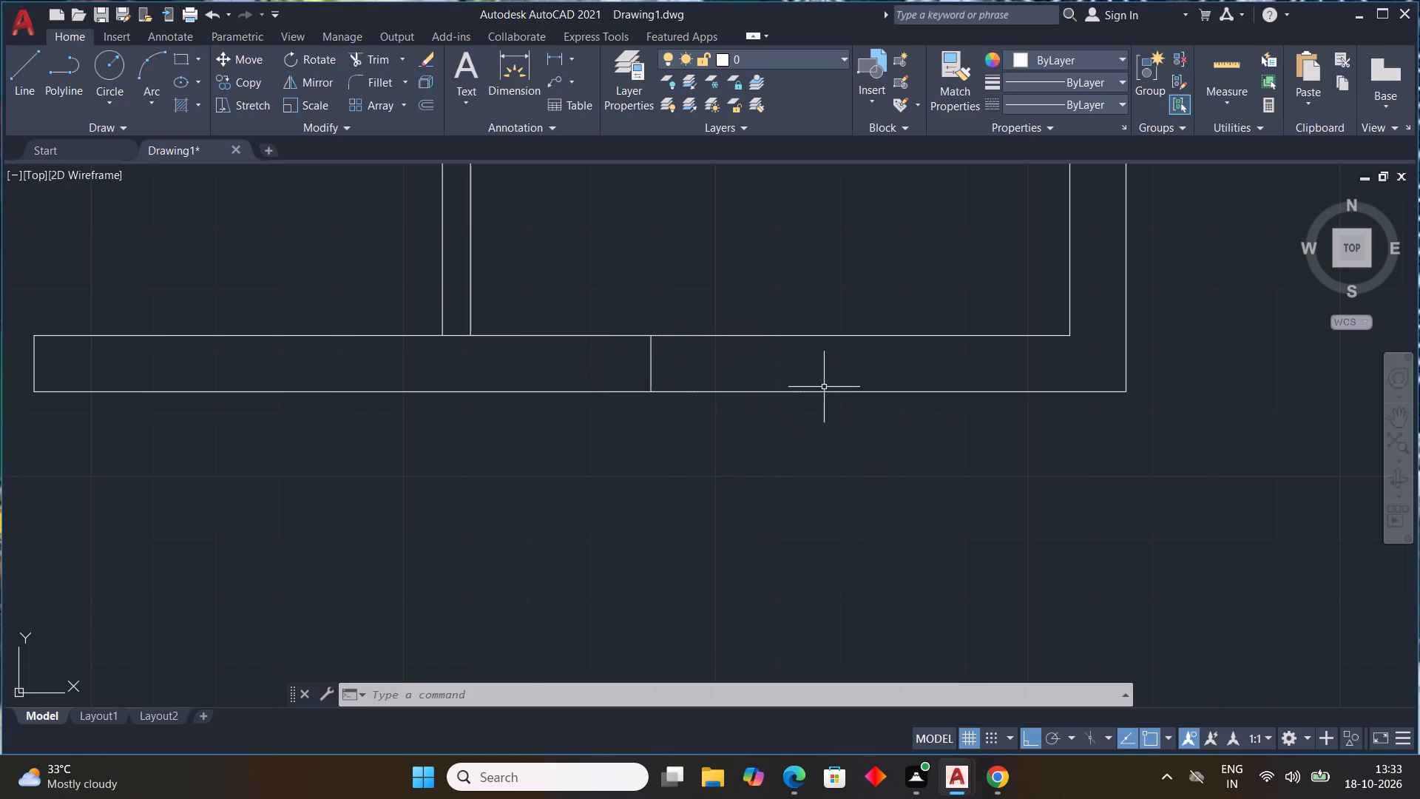
Offset the window jamb line 4' to the right along the bottom wall.
{"action": "type", "text": "OFF"}
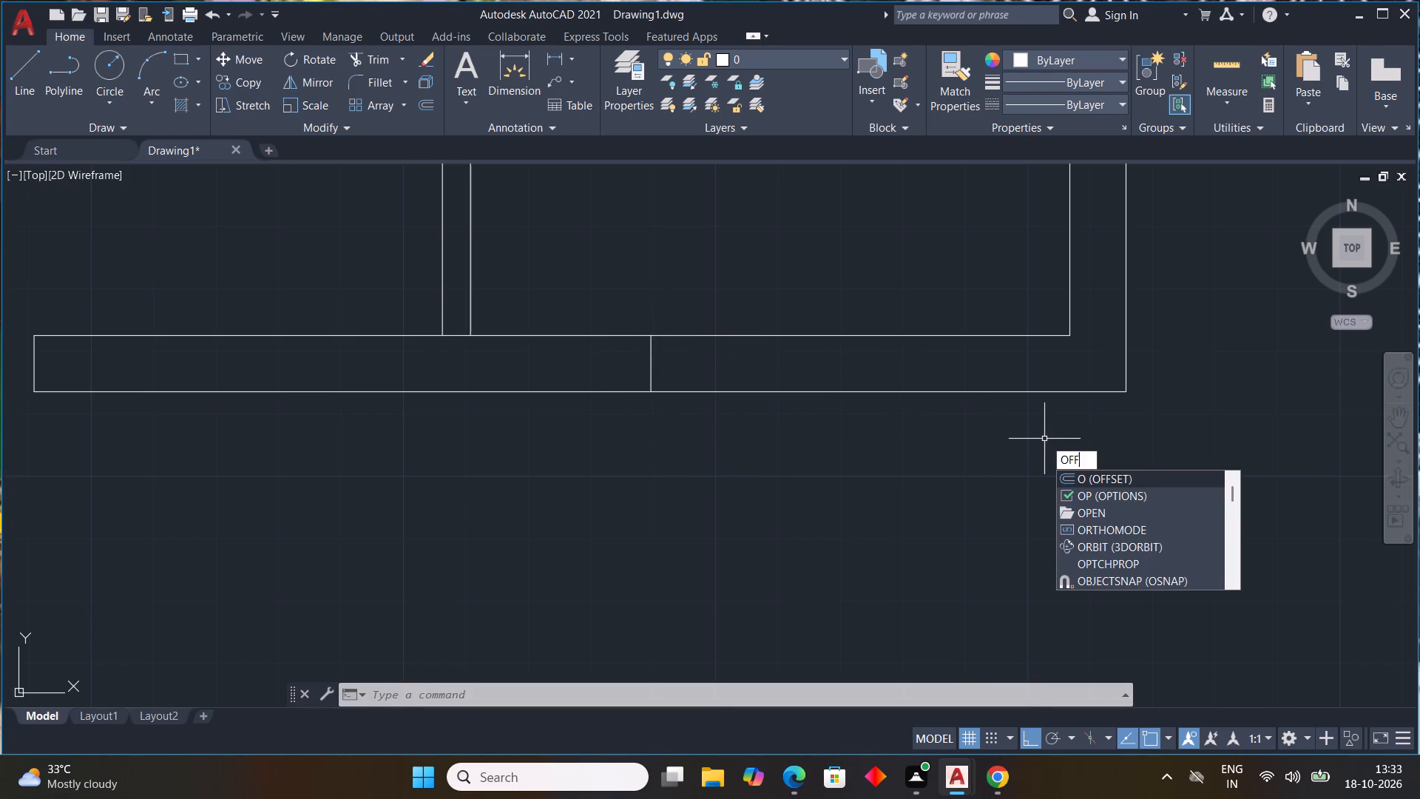
{"action": "key", "text": "space"}
{"action": "key", "text": "4"}
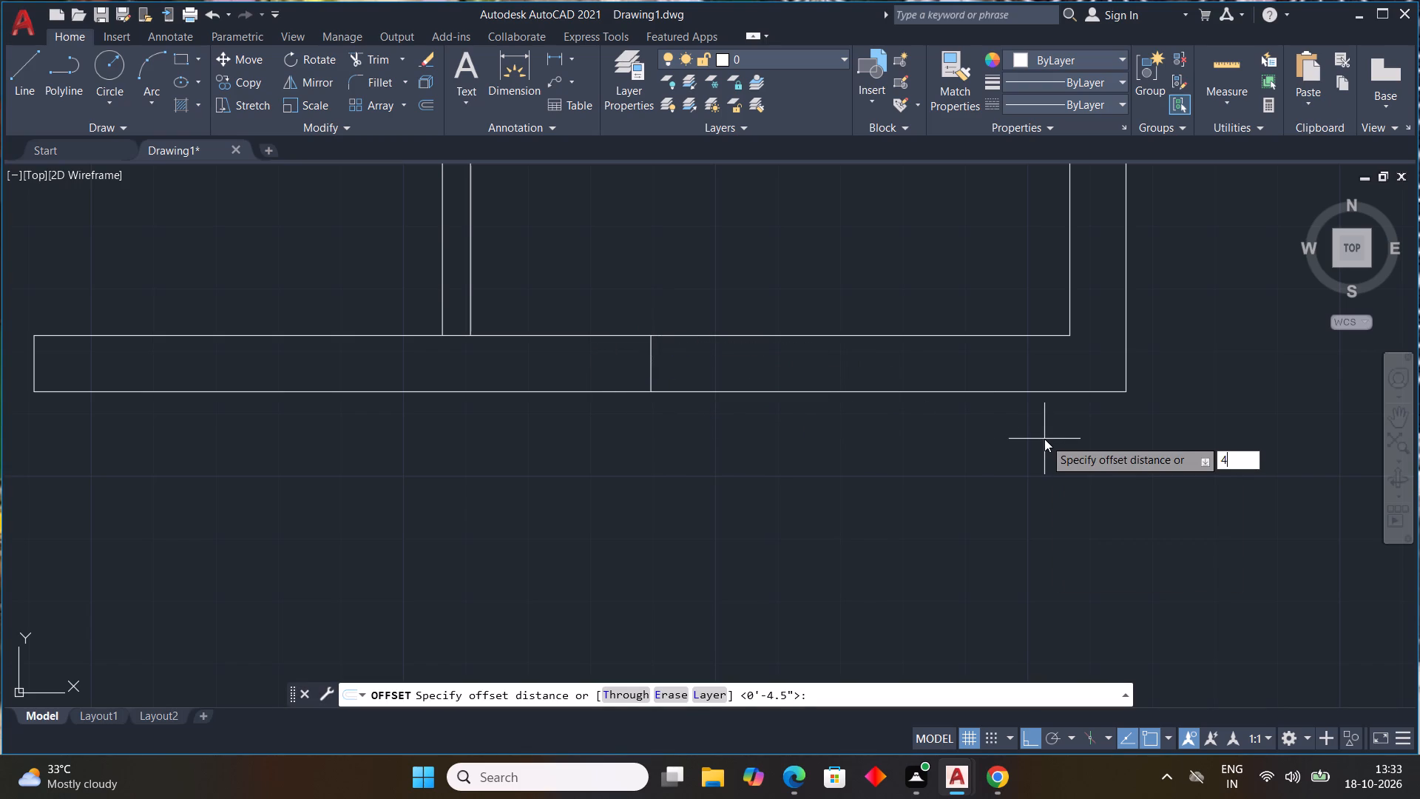
{"action": "key", "text": "apostrophe"}
{"action": "key", "text": "Return"}
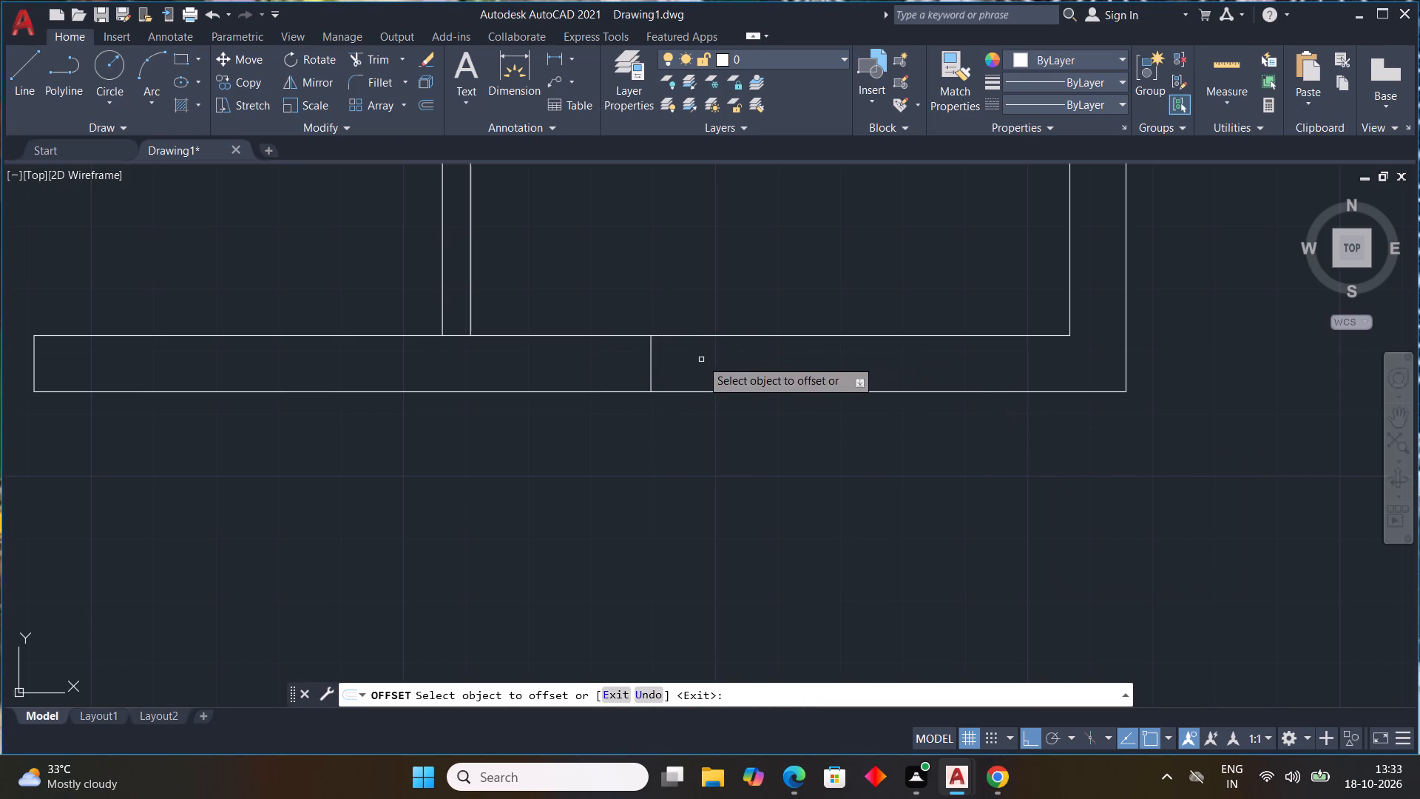
{"action": "left_click_drag", "start_coordinate": [648, 374], "coordinate": [657, 374]}
{"action": "left_click_drag", "start_coordinate": [652, 379], "coordinate": [655, 379]}
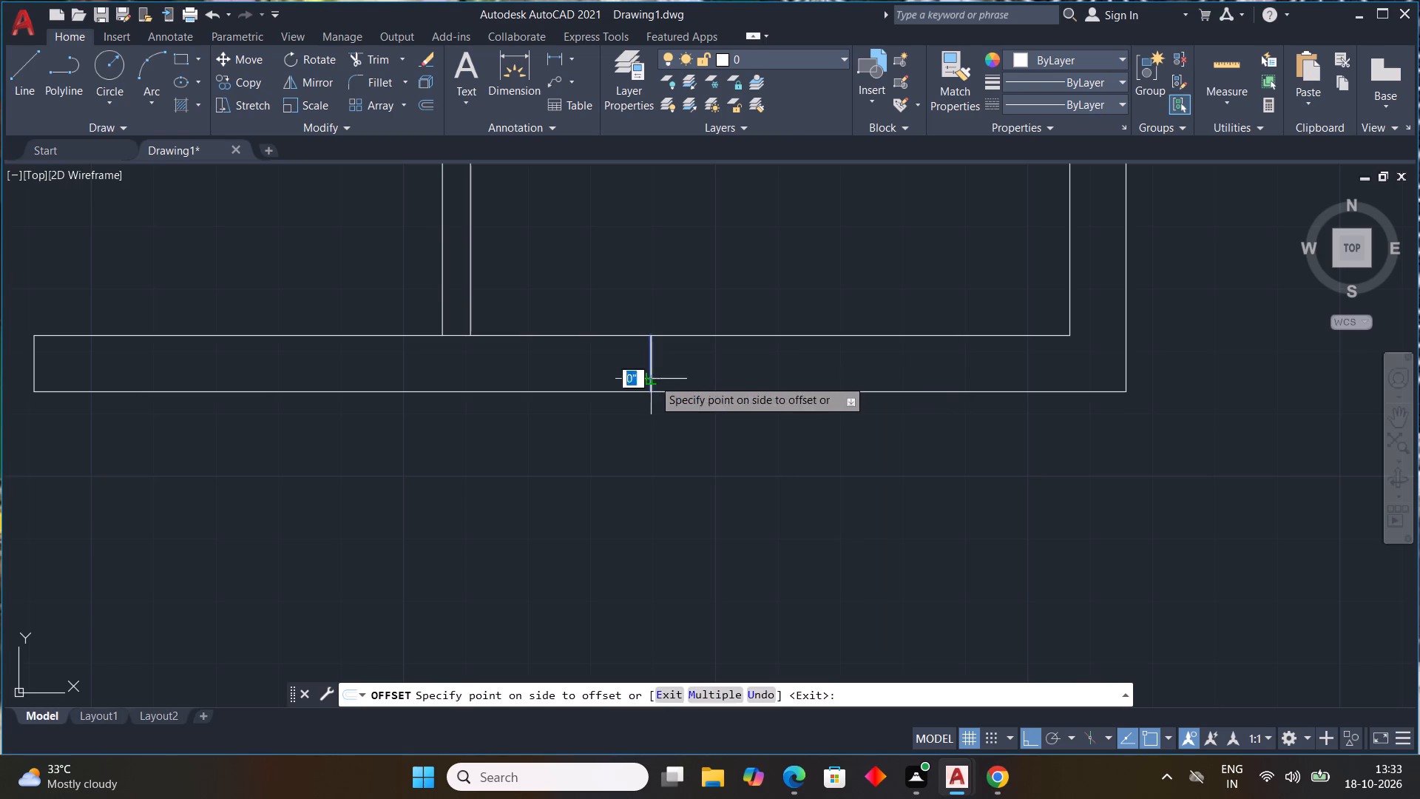
{"action": "left_click_drag", "start_coordinate": [655, 379], "coordinate": [690, 374]}
{"action": "left_click", "coordinate": [831, 374]}
{"action": "key", "text": "Escape"}
{"action": "key", "text": "Escape"}
{"action": "key", "text": "Escape"}
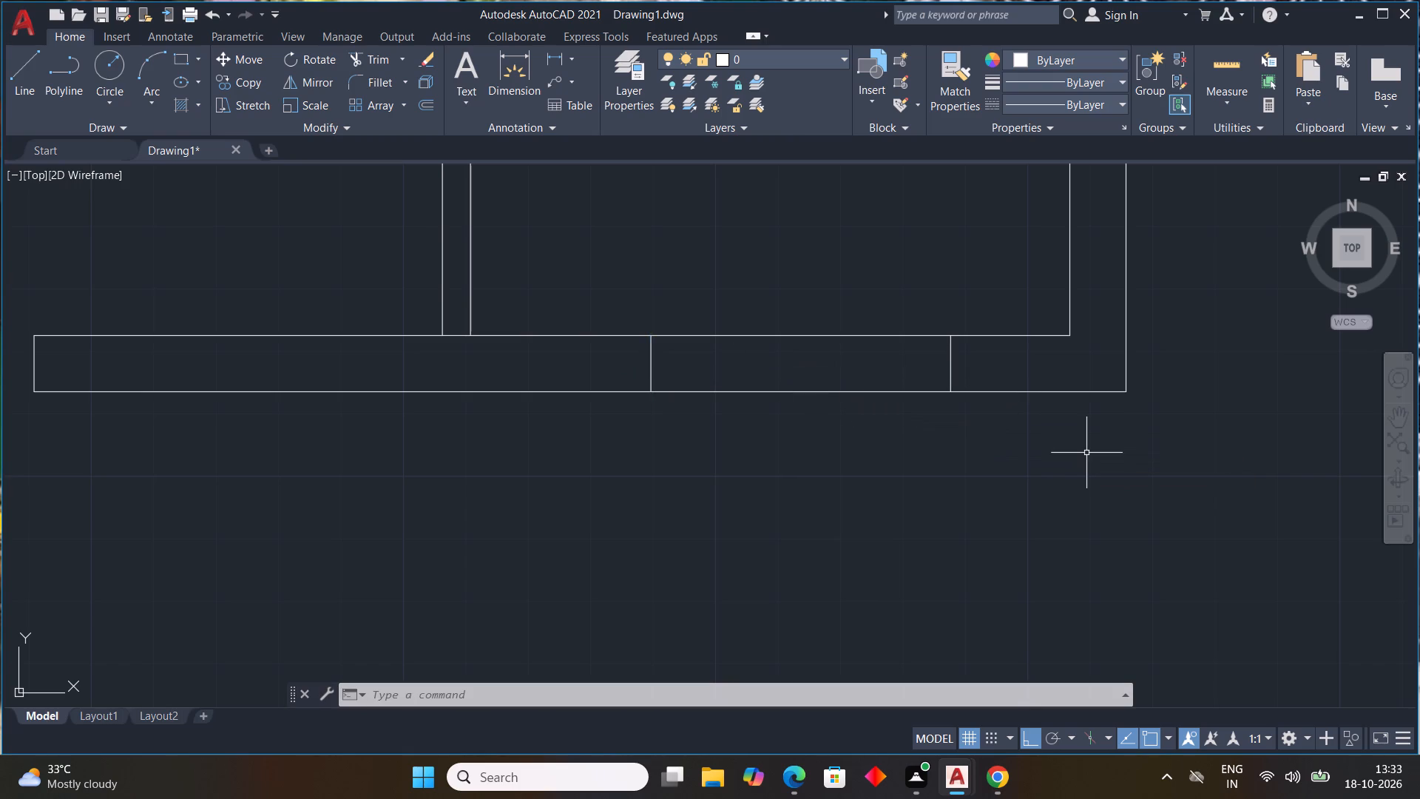
Offset the bottom wall's outer line 3" inward, and offset the resulting line another 3" inward.
{"action": "type", "text": "OFF 3\""}
{"action": "key", "text": "Return"}
{"action": "scroll", "coordinate": [968, 308], "scroll_direction": "down", "scroll_amount": 4}
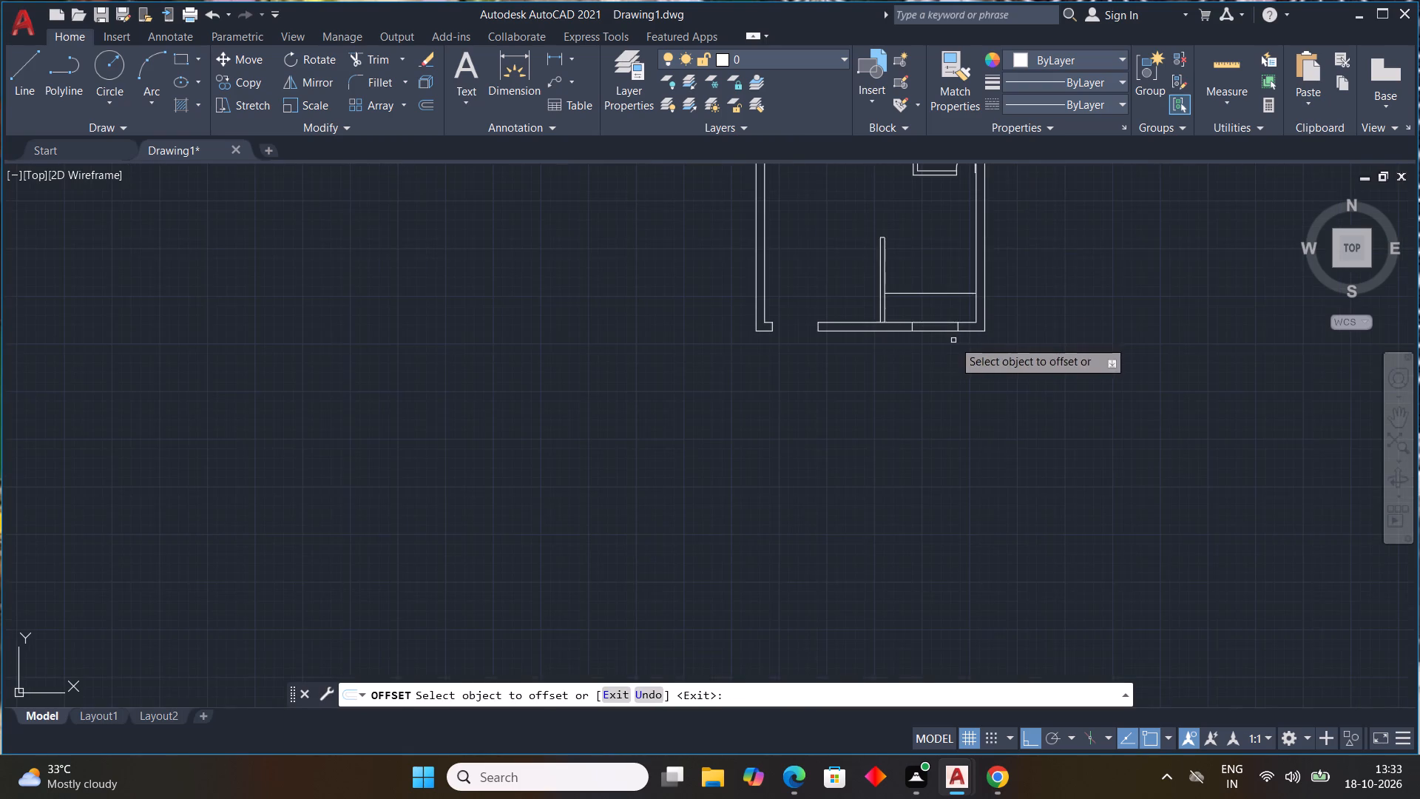
{"action": "scroll", "coordinate": [908, 331], "scroll_direction": "up", "scroll_amount": 3}
{"action": "left_click", "coordinate": [953, 331]}
{"action": "left_click", "coordinate": [956, 323]}
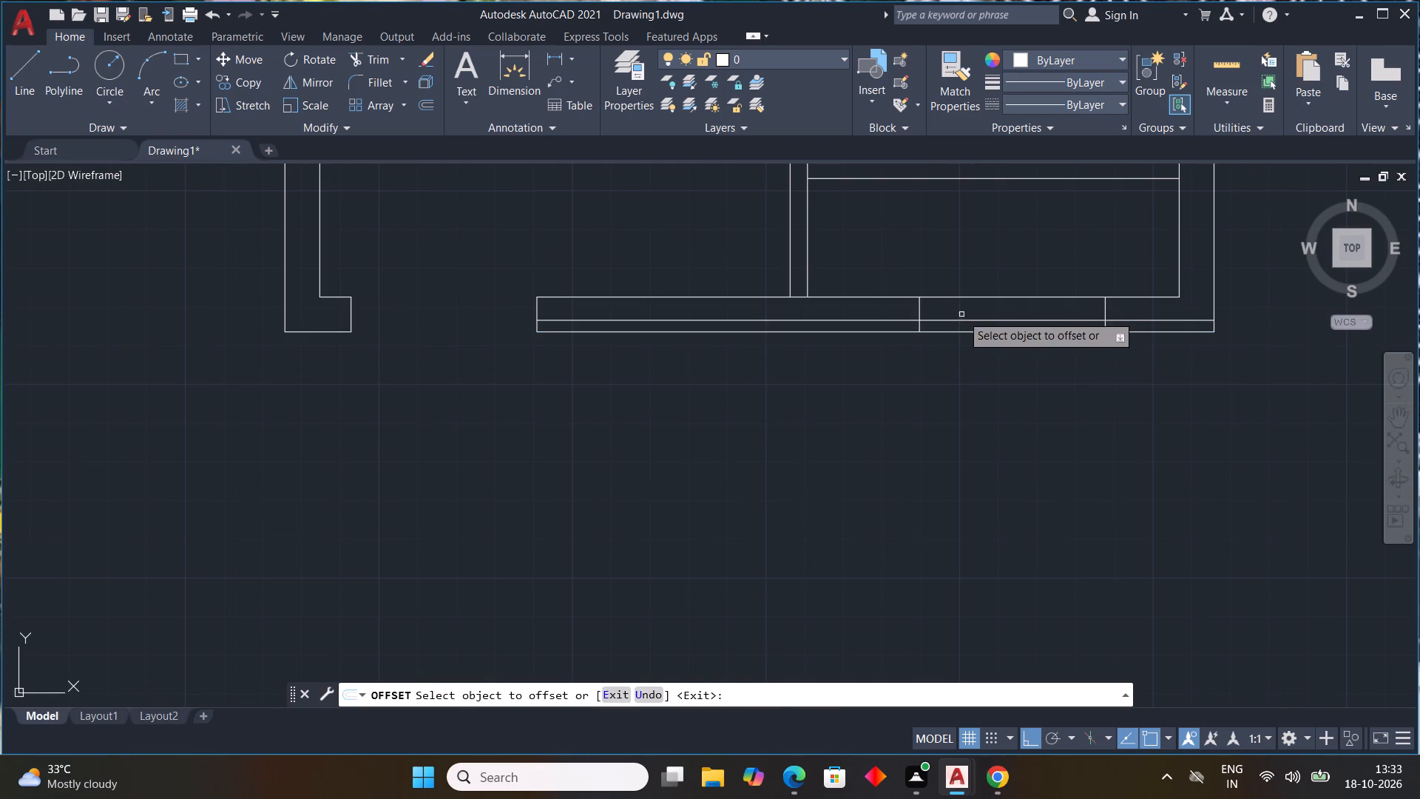
{"action": "left_click", "coordinate": [967, 323]}
{"action": "left_click", "coordinate": [967, 320]}
{"action": "left_click", "coordinate": [969, 311]}
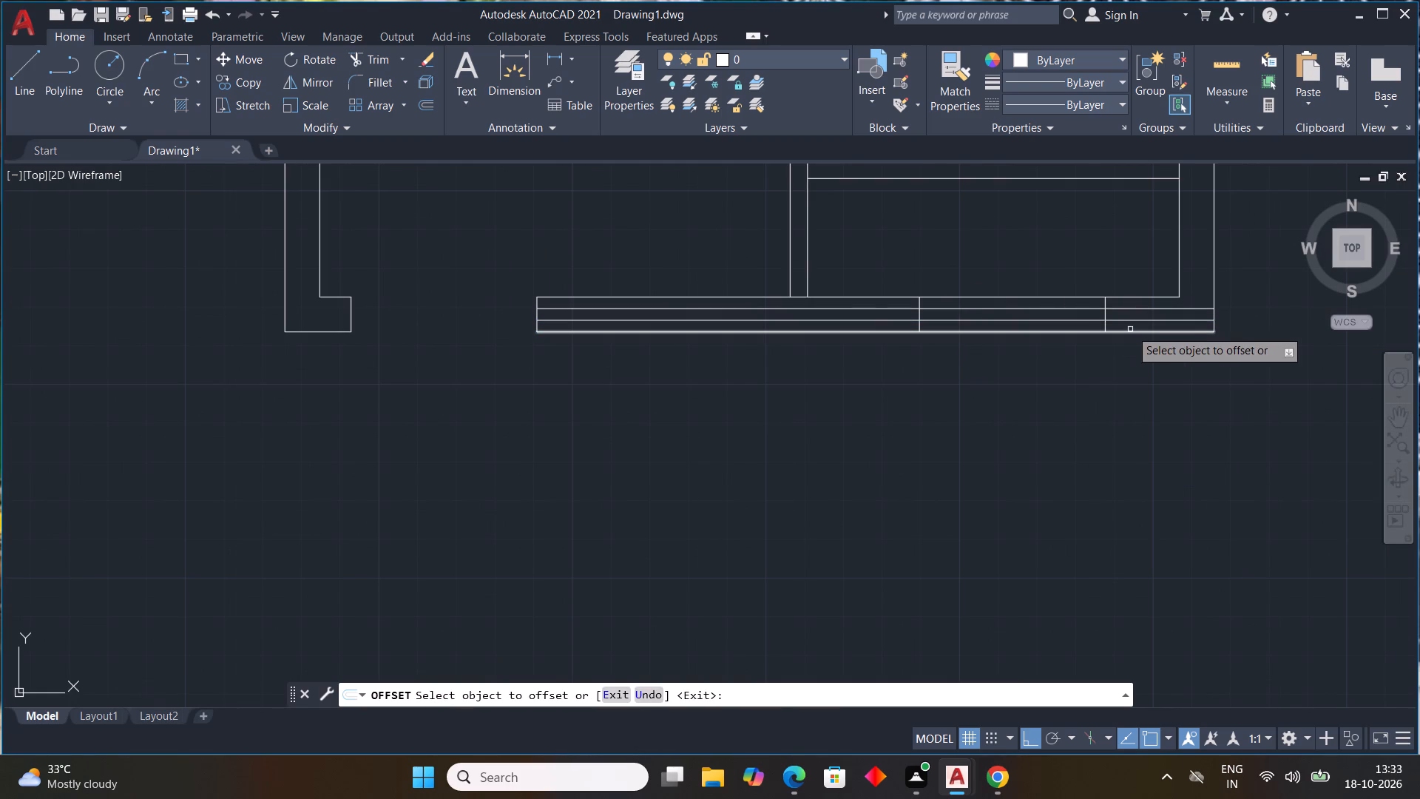
{"action": "key", "text": "Escape"}
{"action": "key", "text": "Escape"}
Trim the two offset lines outside both window jambs so they remain only within the 4' window.
{"action": "scroll", "coordinate": [977, 295], "scroll_direction": "up", "scroll_amount": 3}
{"action": "type", "text": "TR"}
{"action": "key", "text": "space"}
{"action": "left_click_drag", "start_coordinate": [572, 338], "coordinate": [566, 409]}
{"action": "scroll", "coordinate": [1064, 406], "scroll_direction": "down", "scroll_amount": 3}
{"action": "middle_click_drag", "start_coordinate": [1082, 405], "coordinate": [770, 347]}
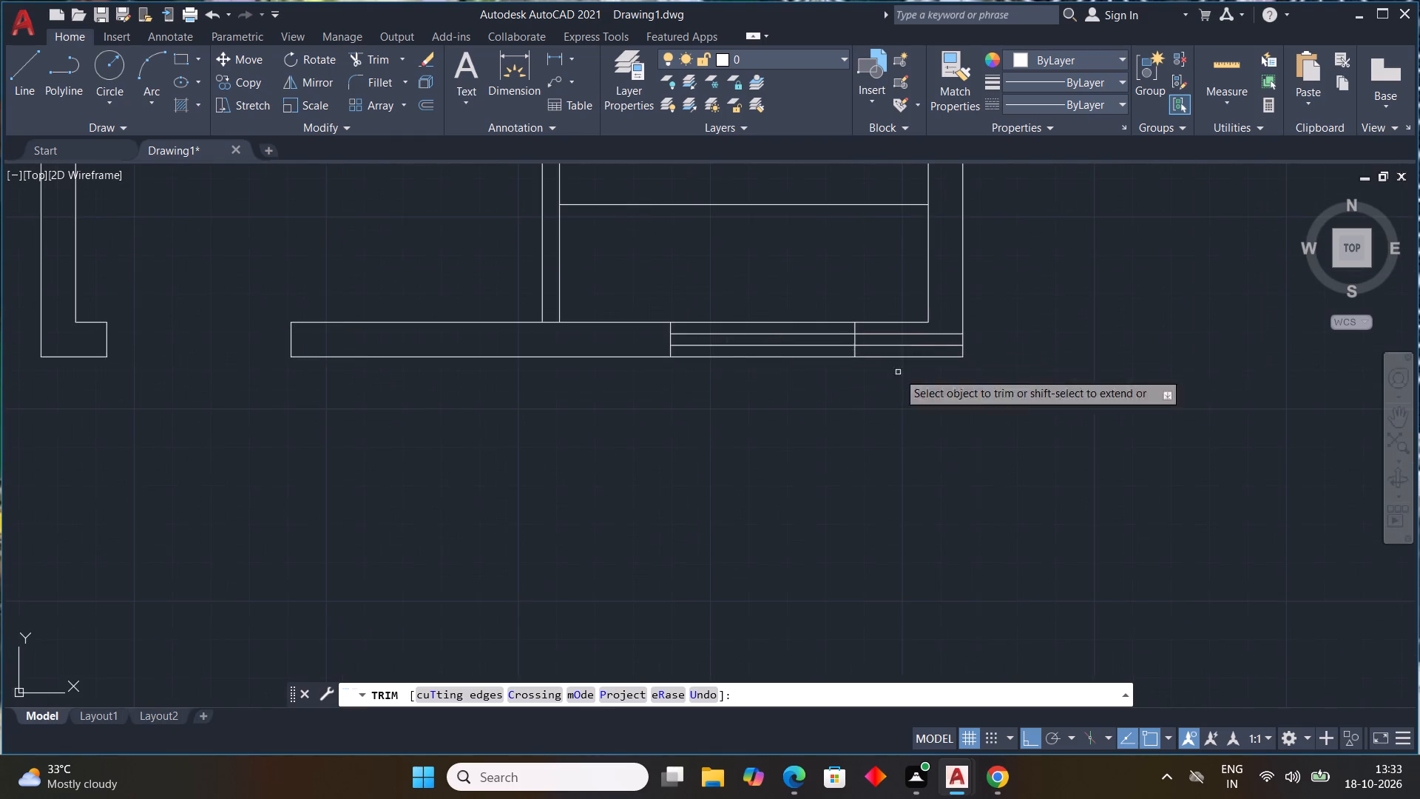
{"action": "scroll", "coordinate": [932, 326], "scroll_direction": "up", "scroll_amount": 4}
{"action": "left_click_drag", "start_coordinate": [933, 338], "coordinate": [919, 469]}
{"action": "scroll", "coordinate": [953, 420], "scroll_direction": "down", "scroll_amount": 2}
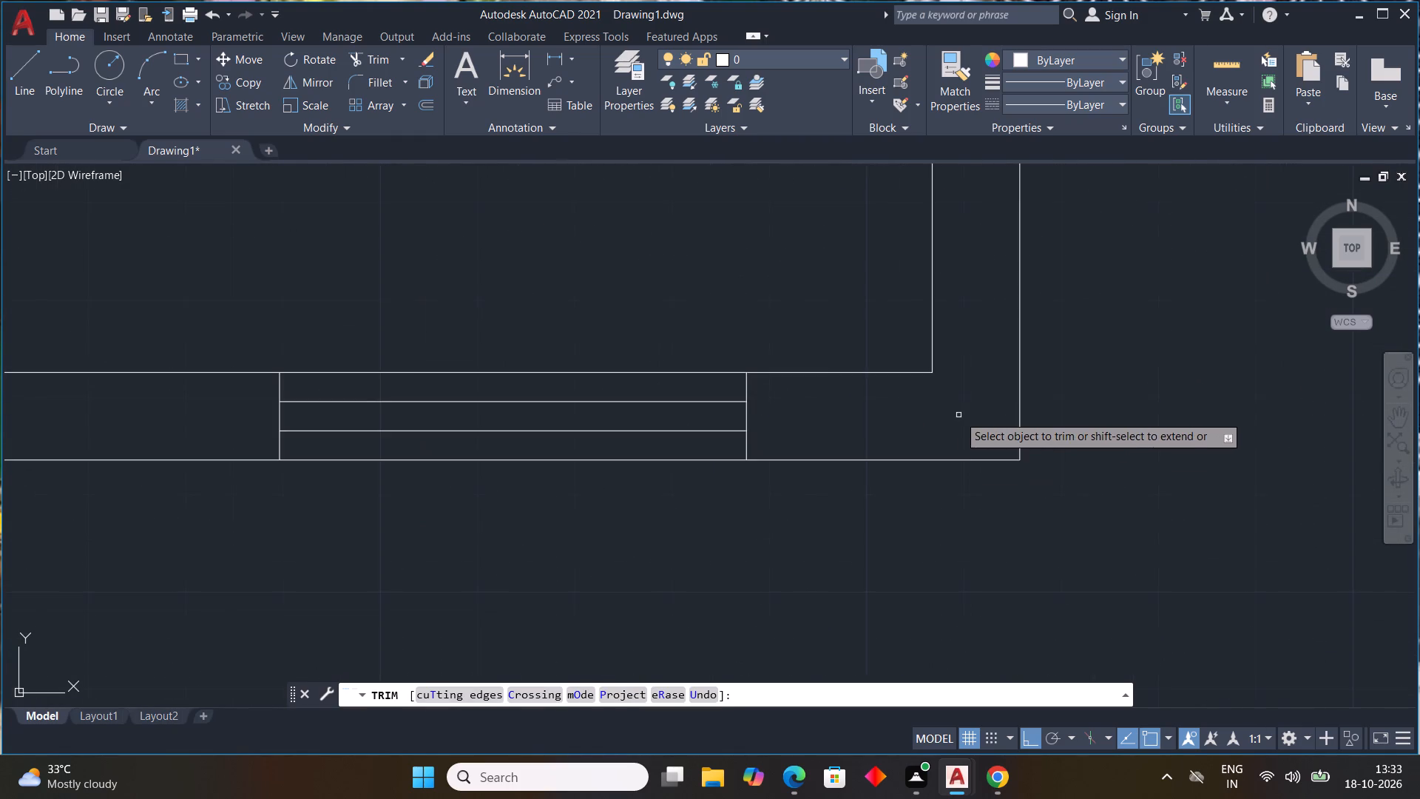
Trim the bottom wall's inner line between the partition's two faces to open the junction.
{"action": "scroll", "coordinate": [989, 408], "scroll_direction": "down", "scroll_amount": 3}
{"action": "scroll", "coordinate": [745, 400], "scroll_direction": "up", "scroll_amount": 3}
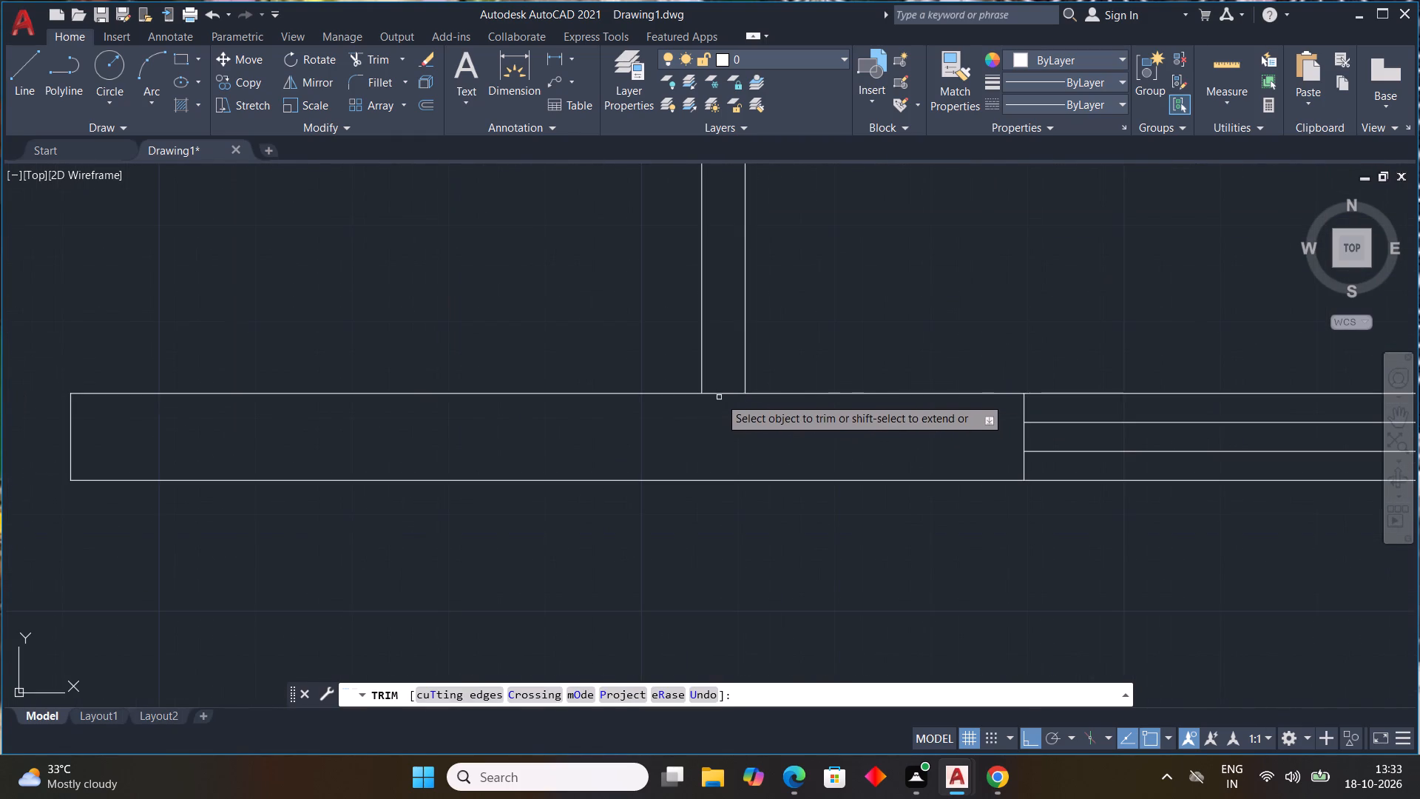
{"action": "left_click", "coordinate": [723, 394]}
{"action": "key", "text": "Escape"}
Start the entrance door leaf with a 1" line running right from the midpoint of the entrance's left jamb.
{"action": "scroll", "coordinate": [822, 343], "scroll_direction": "down", "scroll_amount": 5}
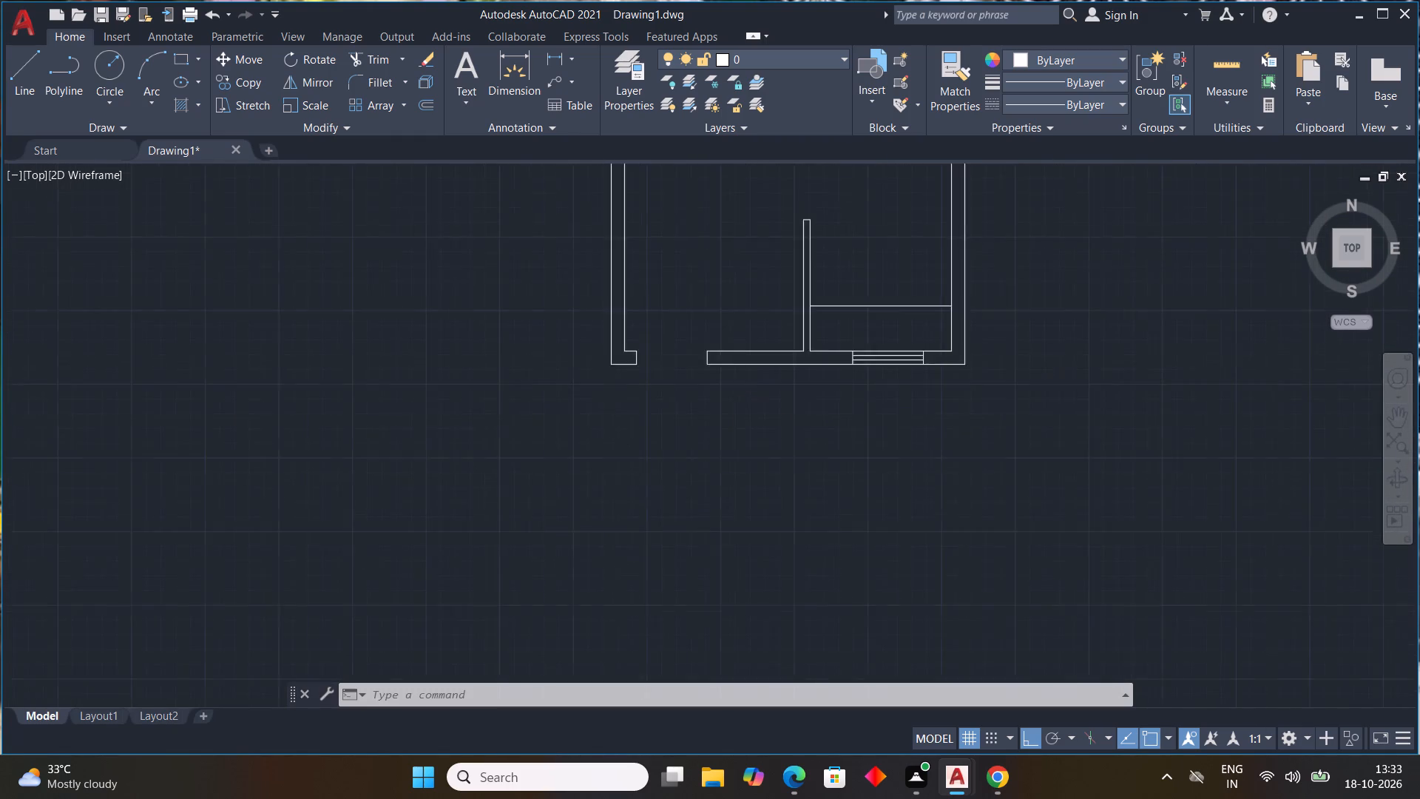
{"action": "scroll", "coordinate": [720, 361], "scroll_direction": "up", "scroll_amount": 4}
{"action": "type", "text": "L"}
{"action": "key", "text": "space"}
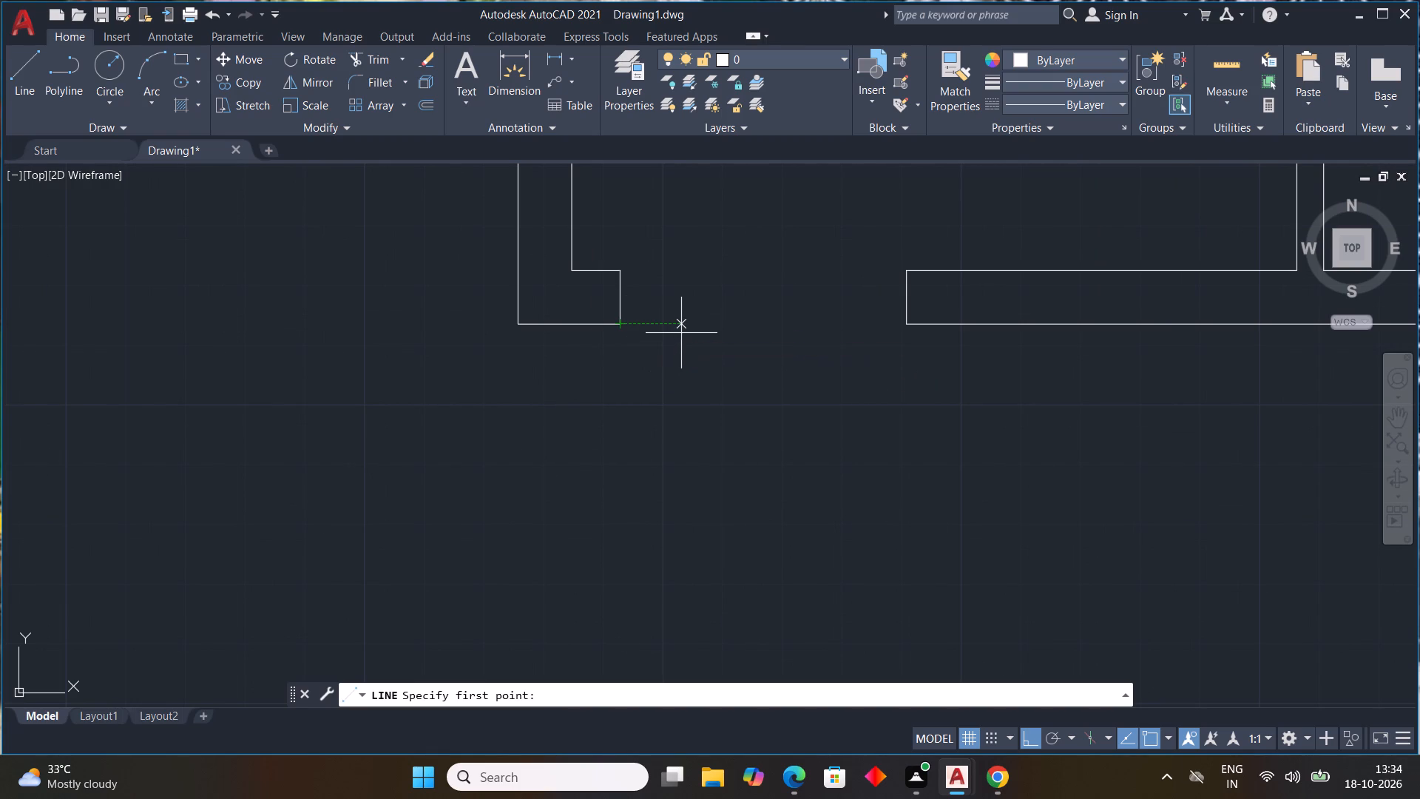
{"action": "middle_click_drag", "start_coordinate": [635, 295], "coordinate": [642, 331]}
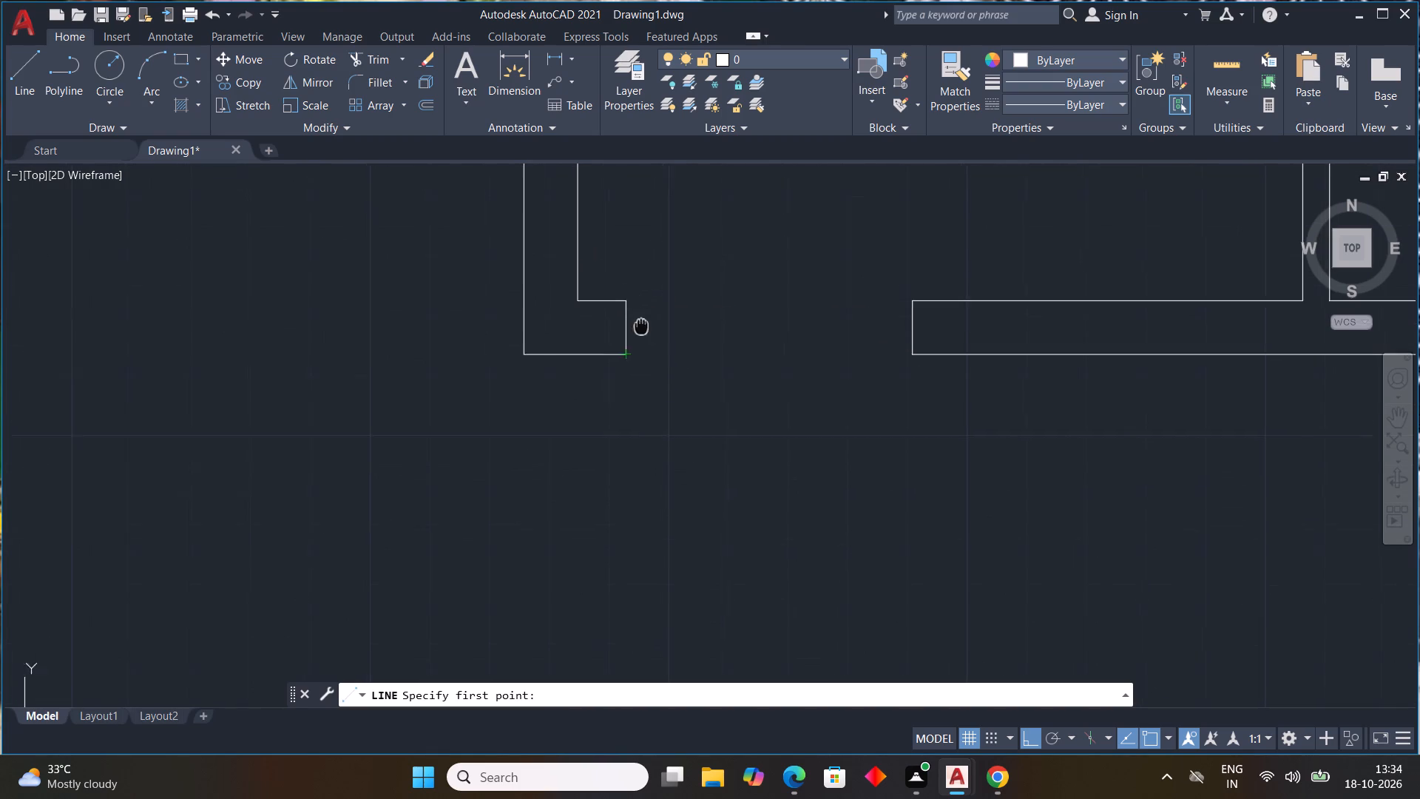
{"action": "middle_click_drag", "start_coordinate": [642, 331], "coordinate": [649, 351]}
{"action": "scroll", "coordinate": [650, 351], "scroll_direction": "up", "scroll_amount": 1}
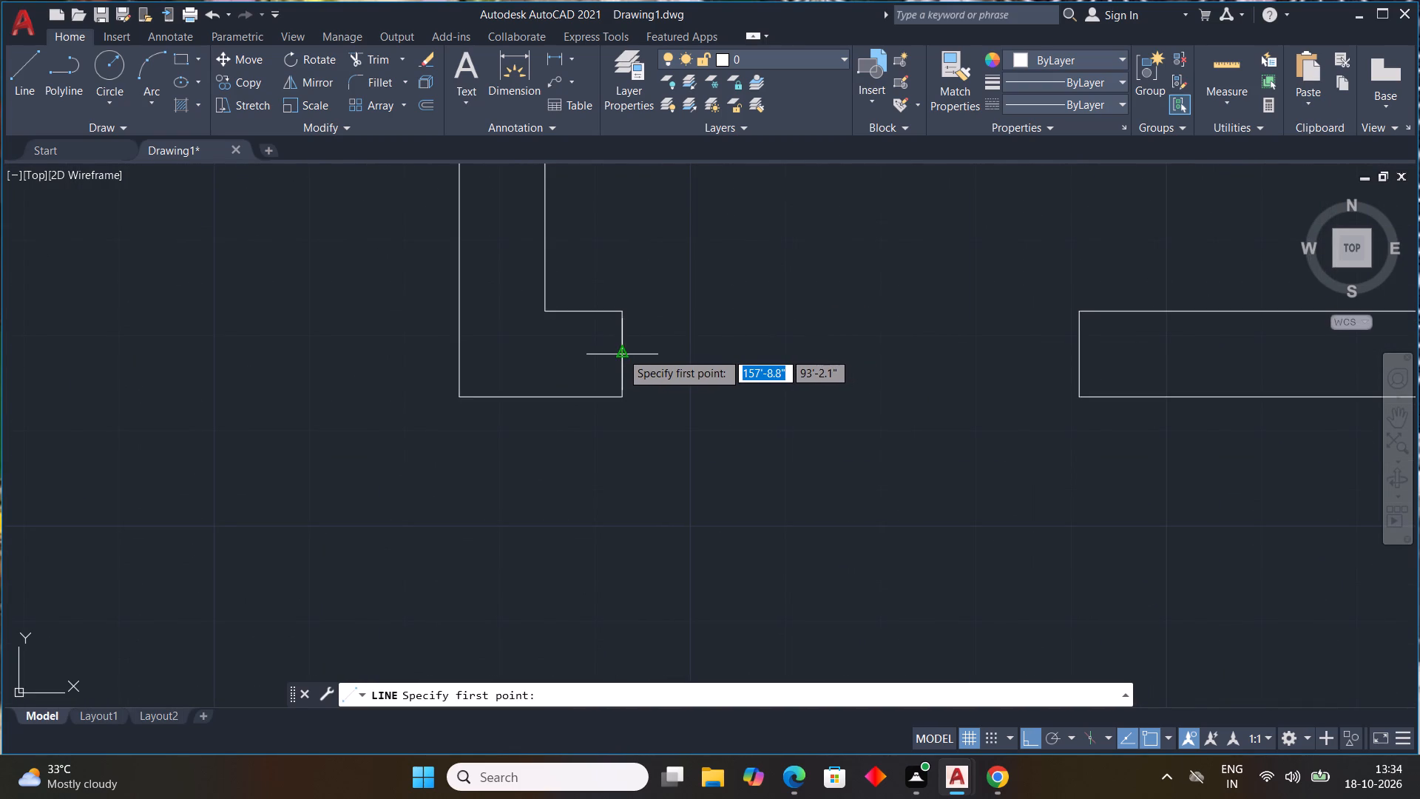
{"action": "scroll", "coordinate": [614, 345], "scroll_direction": "down", "scroll_amount": 1}
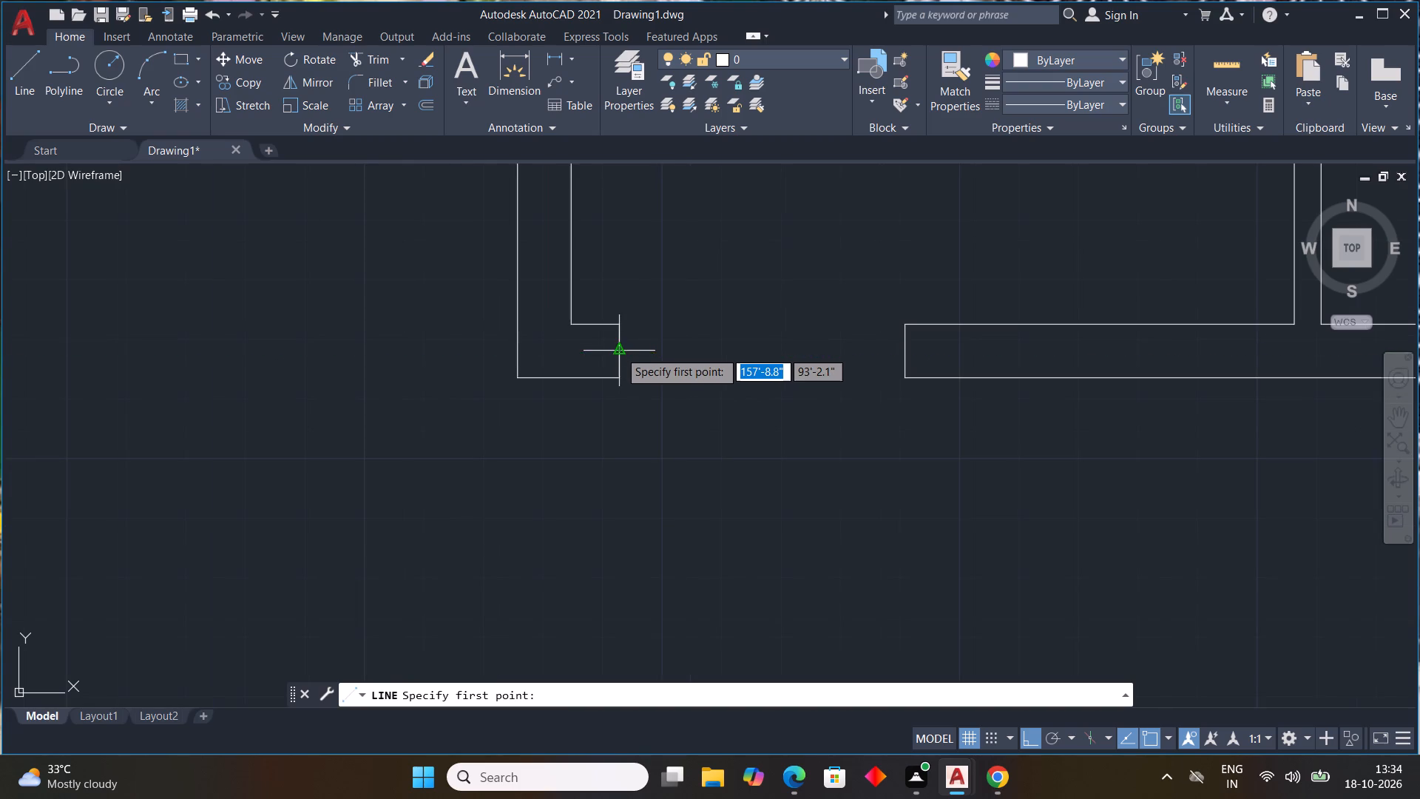
{"action": "scroll", "coordinate": [619, 351], "scroll_direction": "up", "scroll_amount": 3}
{"action": "left_click", "coordinate": [607, 354]}
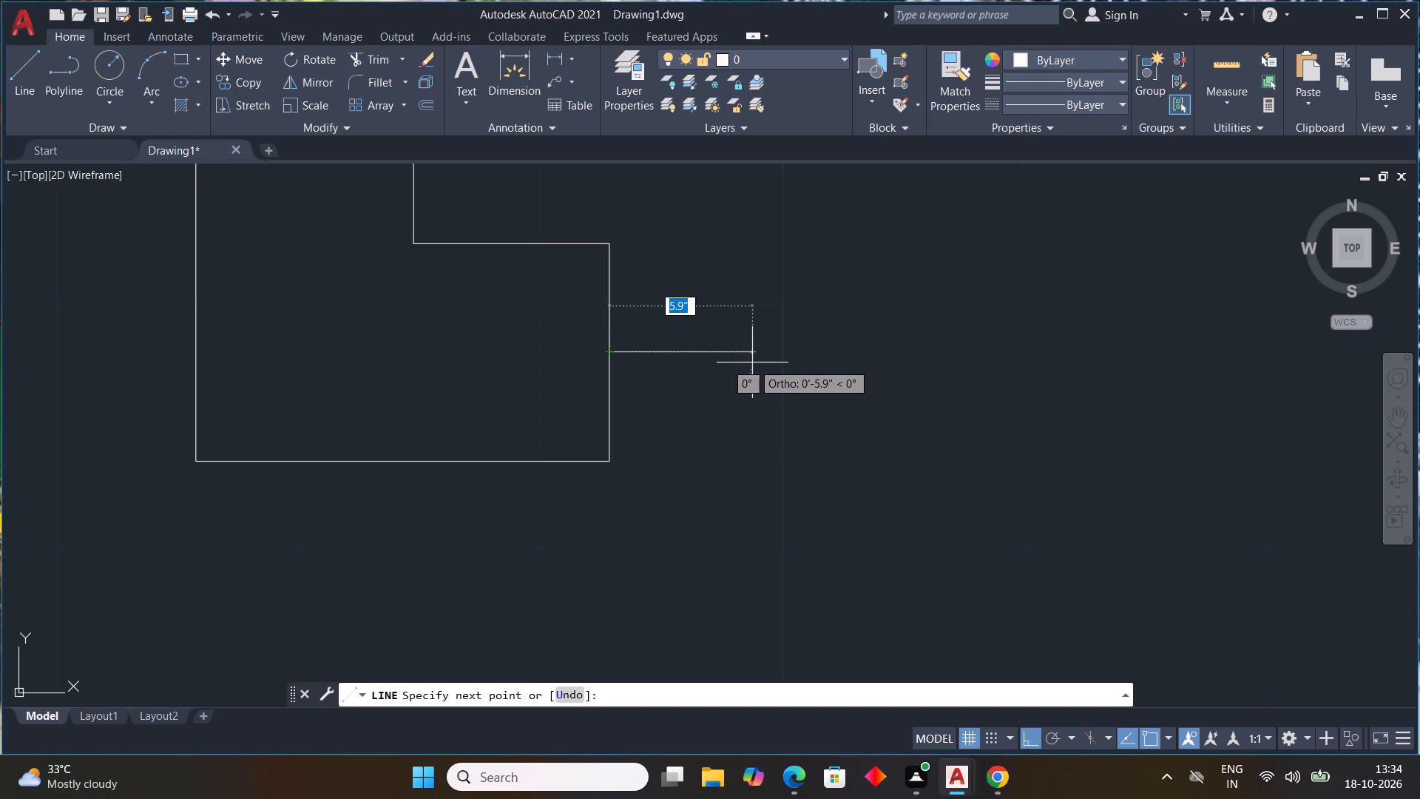
{"action": "scroll", "coordinate": [752, 363], "scroll_direction": "down", "scroll_amount": 4}
{"action": "middle_click_drag", "start_coordinate": [765, 355], "coordinate": [766, 398]}
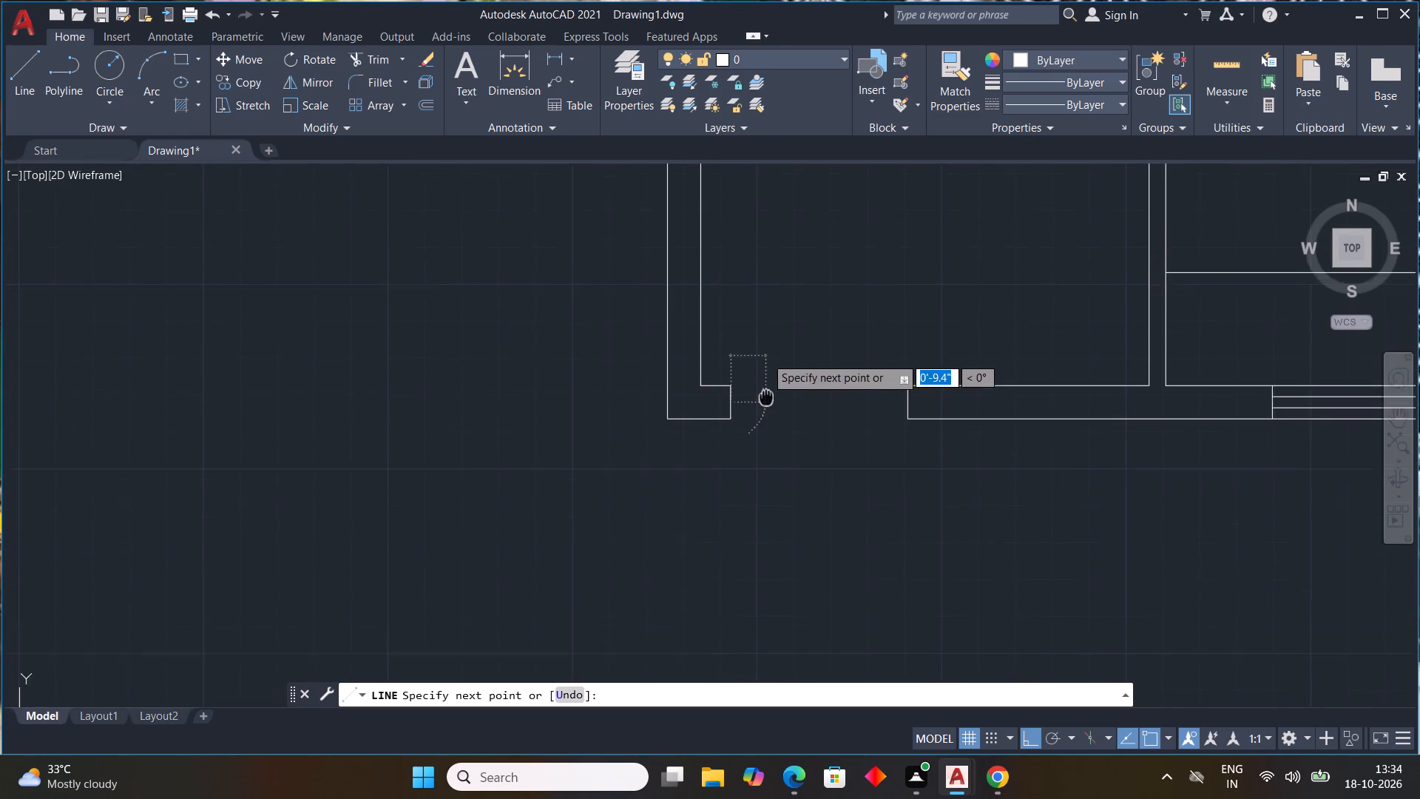
{"action": "middle_click_drag", "start_coordinate": [766, 398], "coordinate": [764, 404]}
{"action": "scroll", "coordinate": [773, 391], "scroll_direction": "up", "scroll_amount": 4}
{"action": "key", "text": "1"}
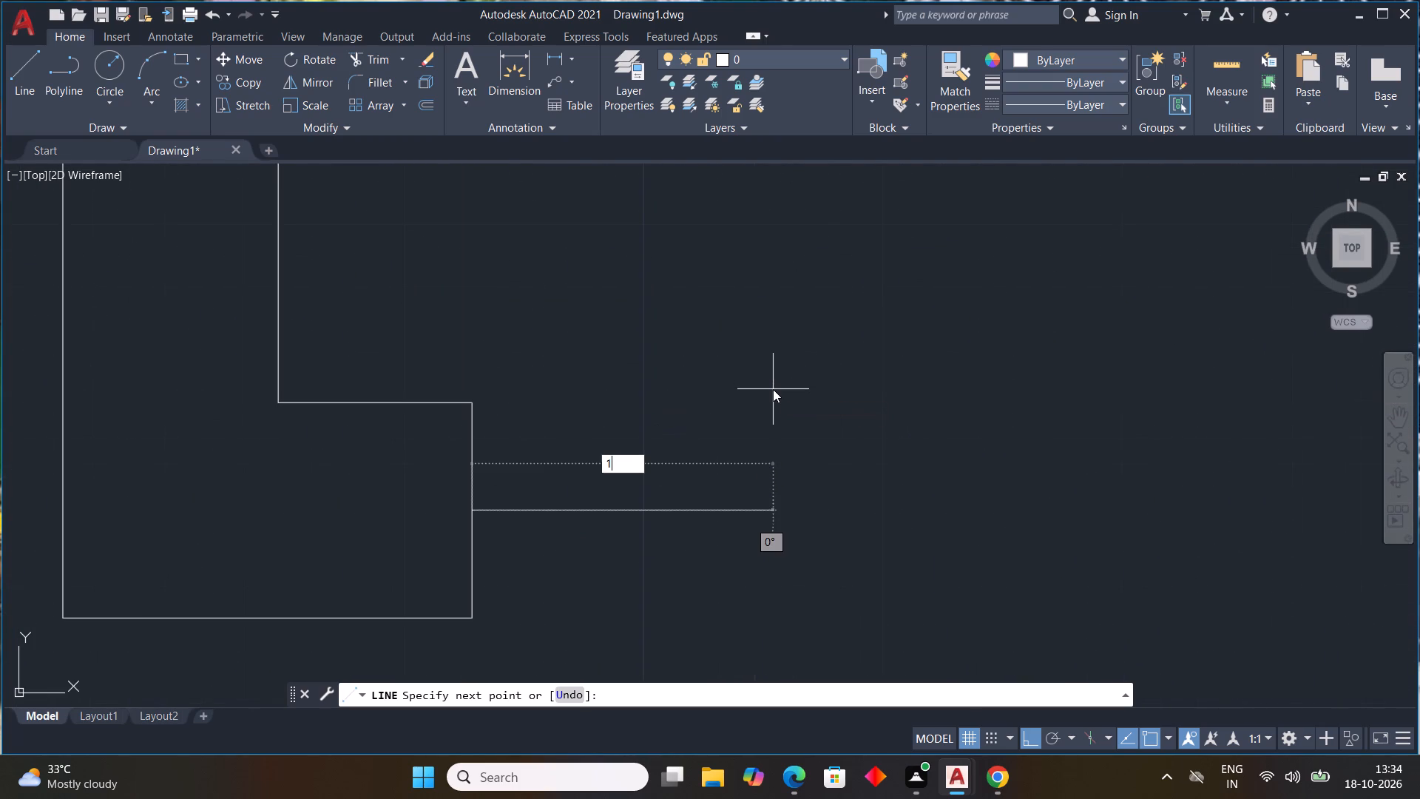
{"action": "key", "text": "shift+quotedbl"}
{"action": "key", "text": "Return"}
Complete the door leaf outline with lines 4' up, 1" left, and back down to the left jamb's inner corner.
{"action": "middle_click_drag", "start_coordinate": [642, 235], "coordinate": [692, 354]}
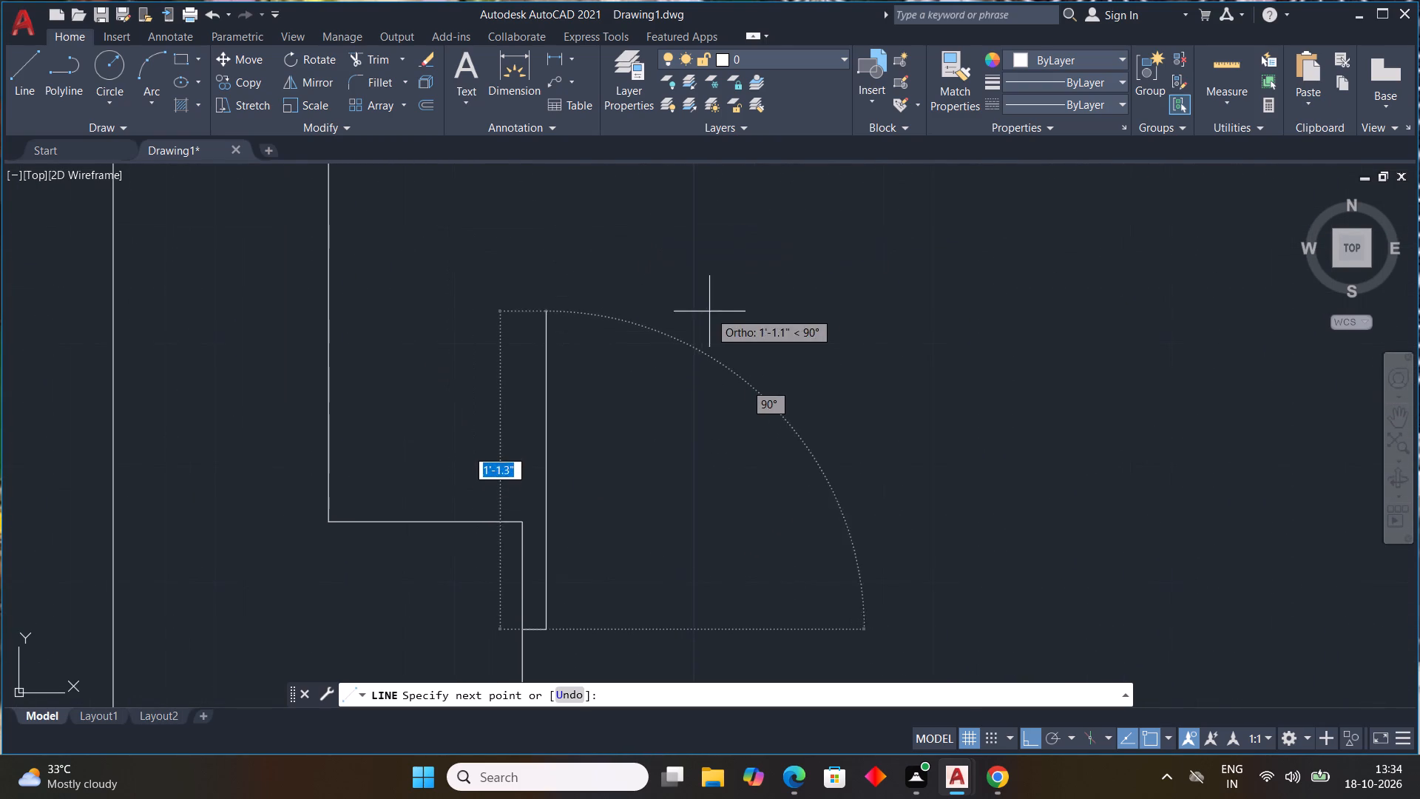
{"action": "type", "text": "4'"}
{"action": "key", "text": "Return"}
{"action": "scroll", "coordinate": [743, 279], "scroll_direction": "down", "scroll_amount": 3}
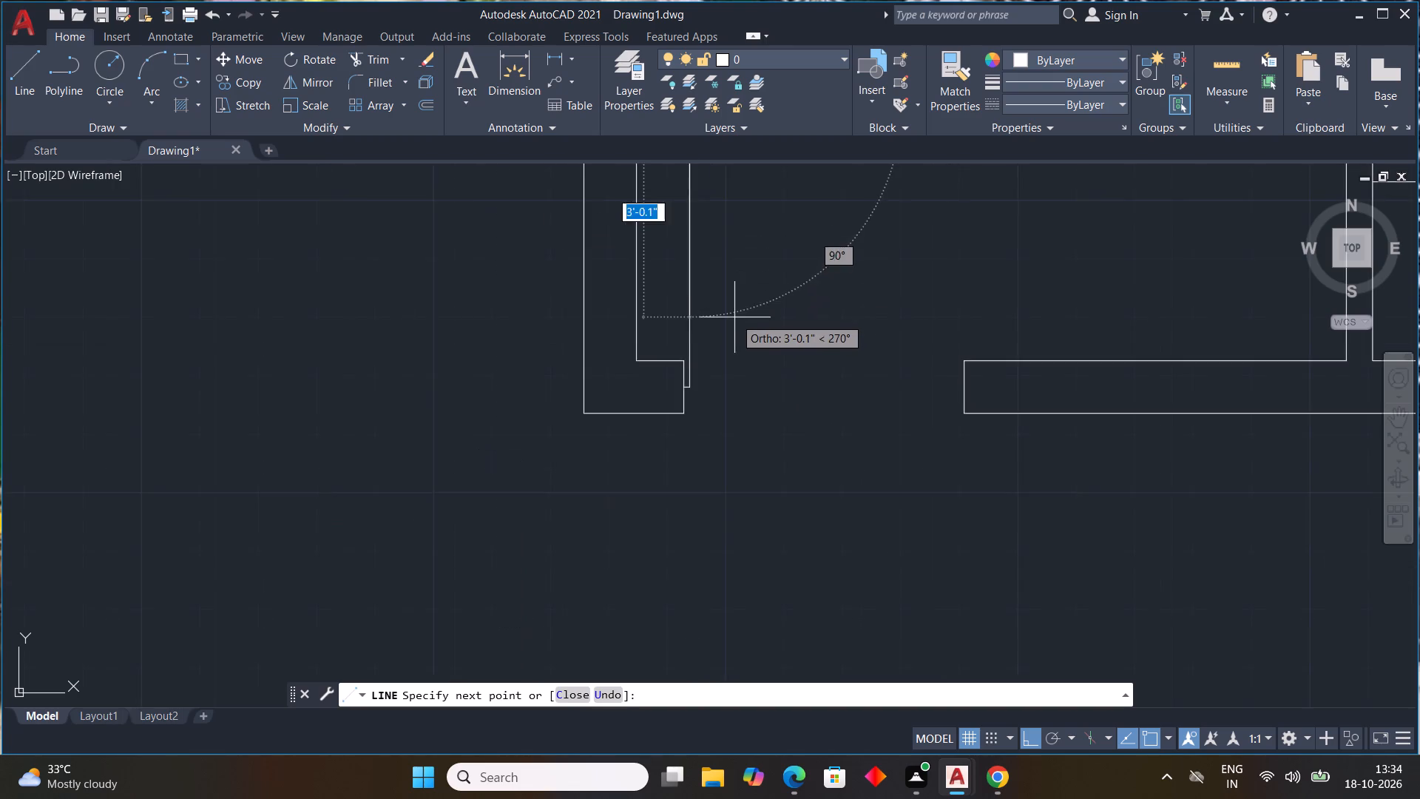
{"action": "middle_click_drag", "start_coordinate": [737, 328], "coordinate": [738, 479]}
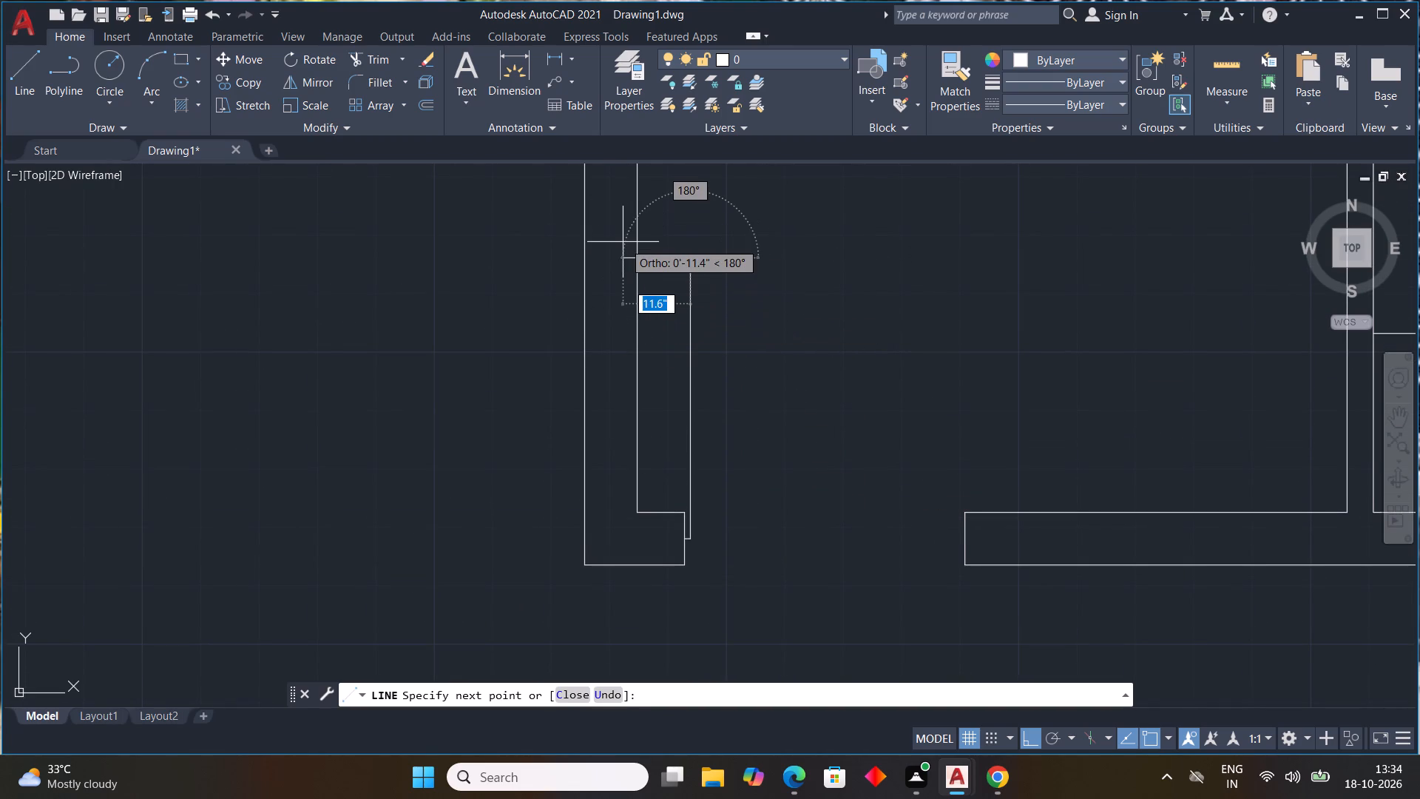
{"action": "type", "text": "1\""}
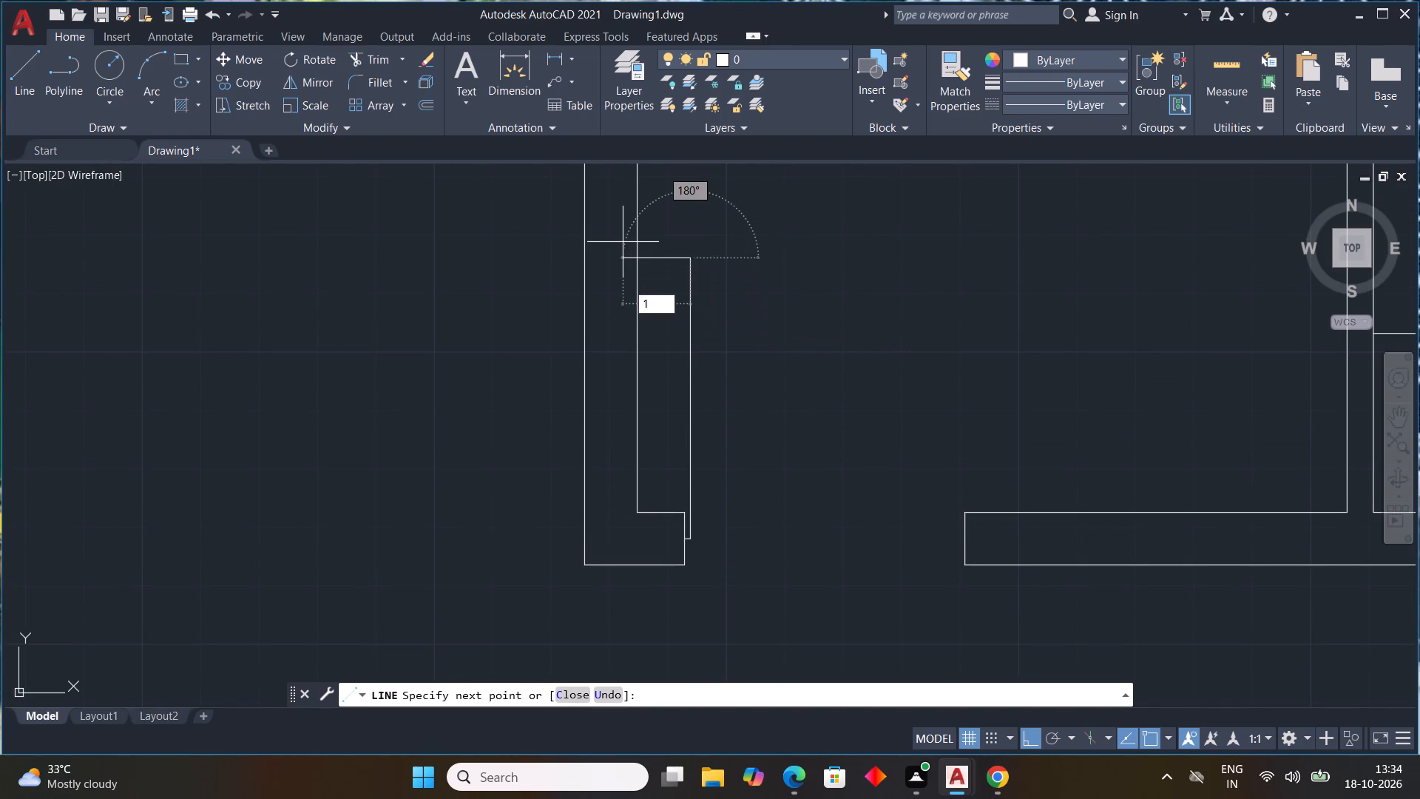
{"action": "key", "text": "Return"}
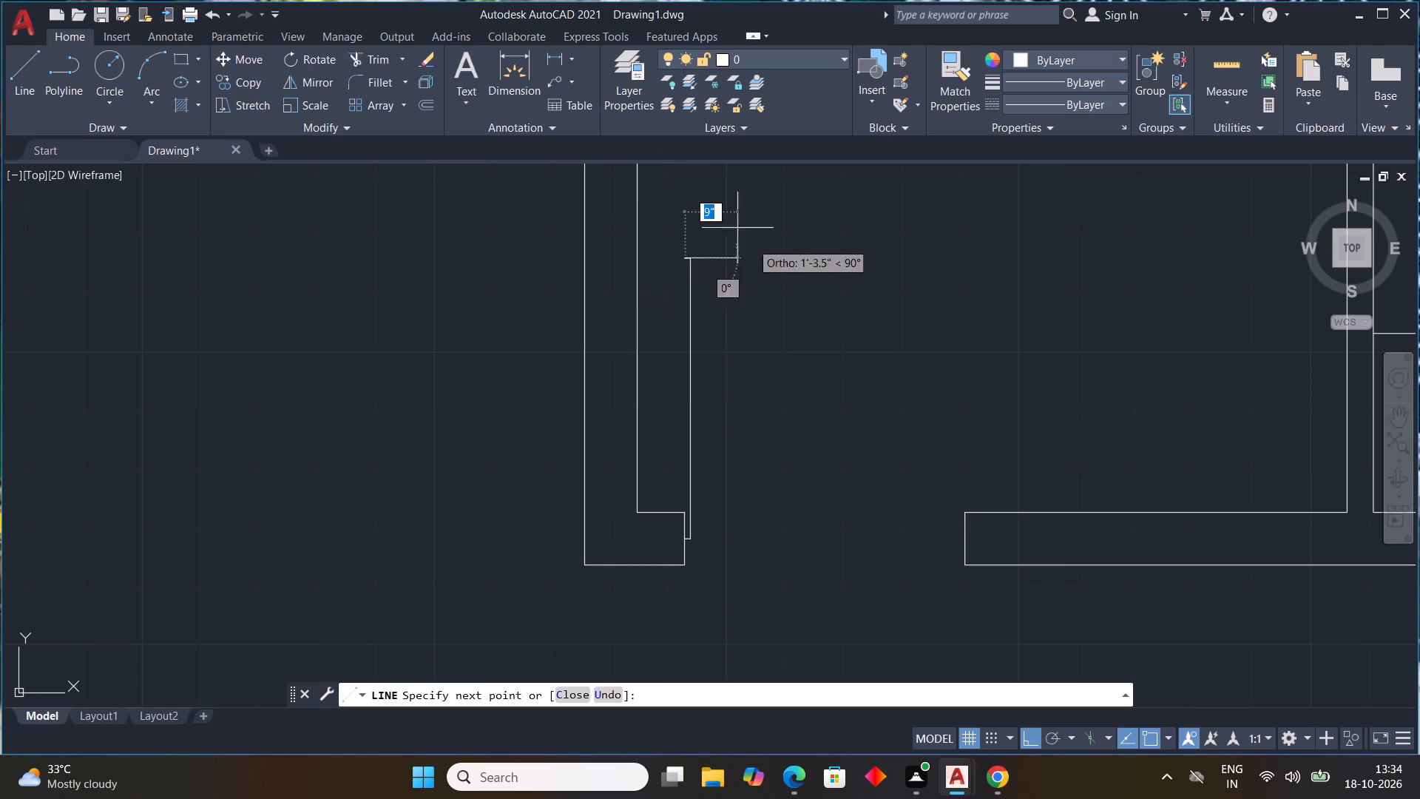
{"action": "scroll", "coordinate": [657, 481], "scroll_direction": "up", "scroll_amount": 3}
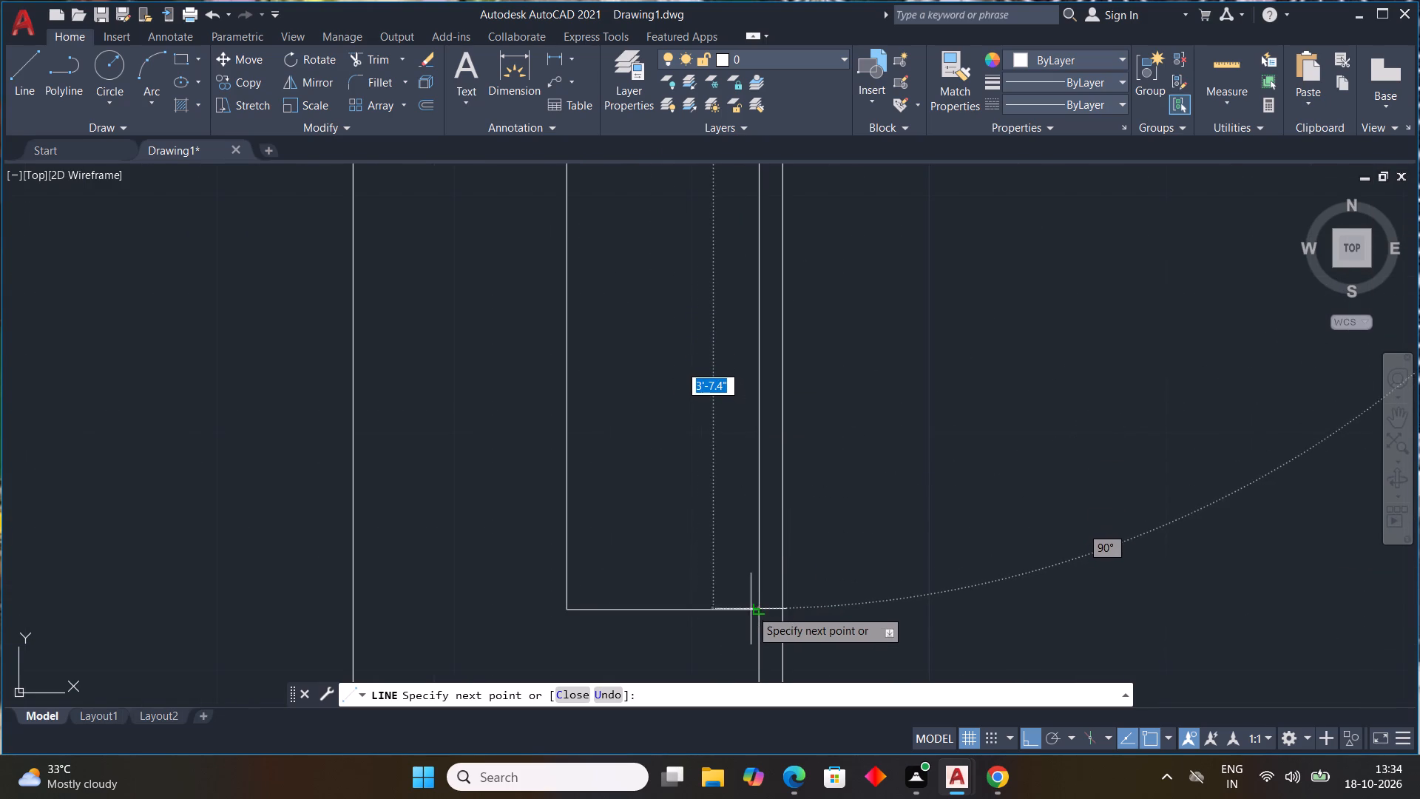
{"action": "left_click", "coordinate": [758, 611]}
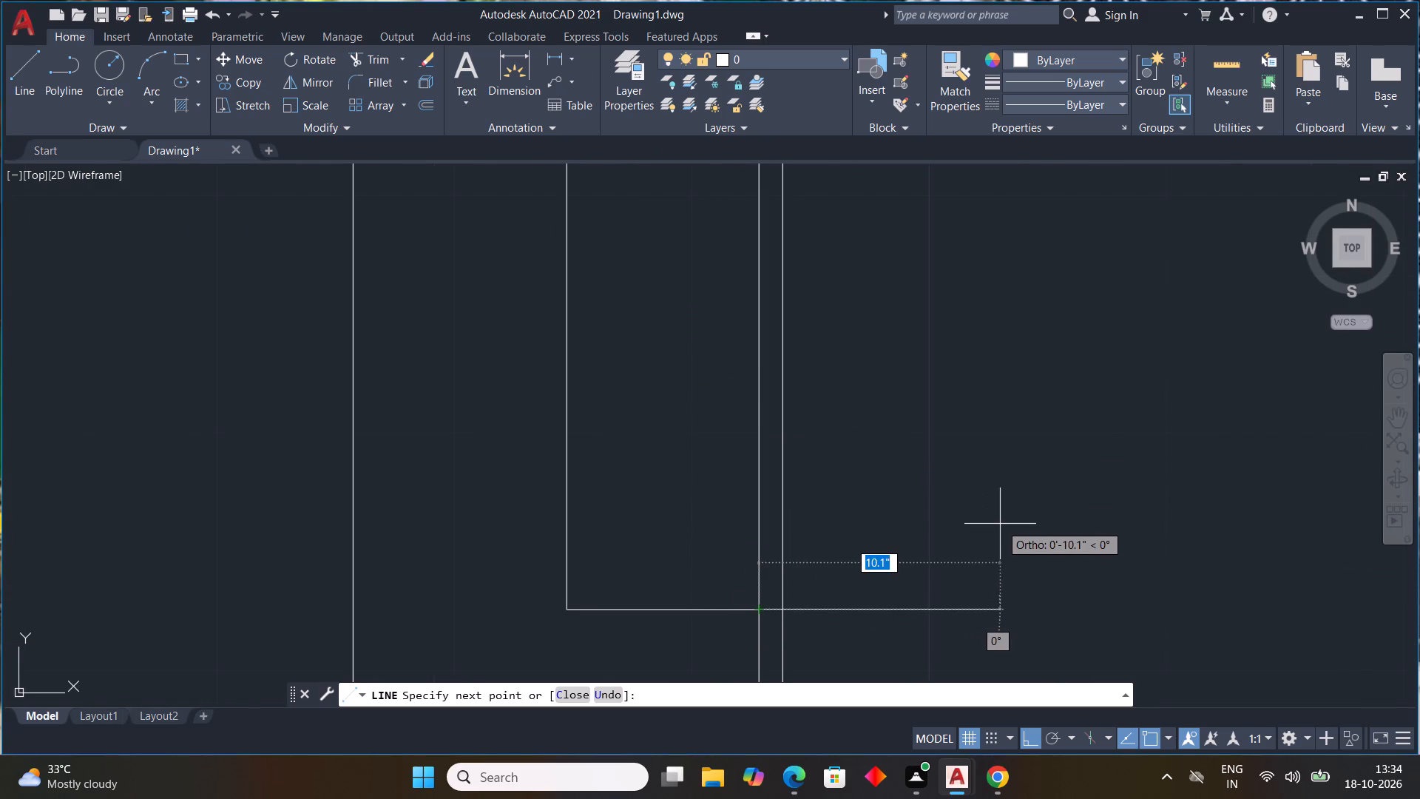
{"action": "key", "text": "Escape"}
{"action": "scroll", "coordinate": [950, 483], "scroll_direction": "down", "scroll_amount": 3}
{"action": "middle_click", "coordinate": [950, 483]}
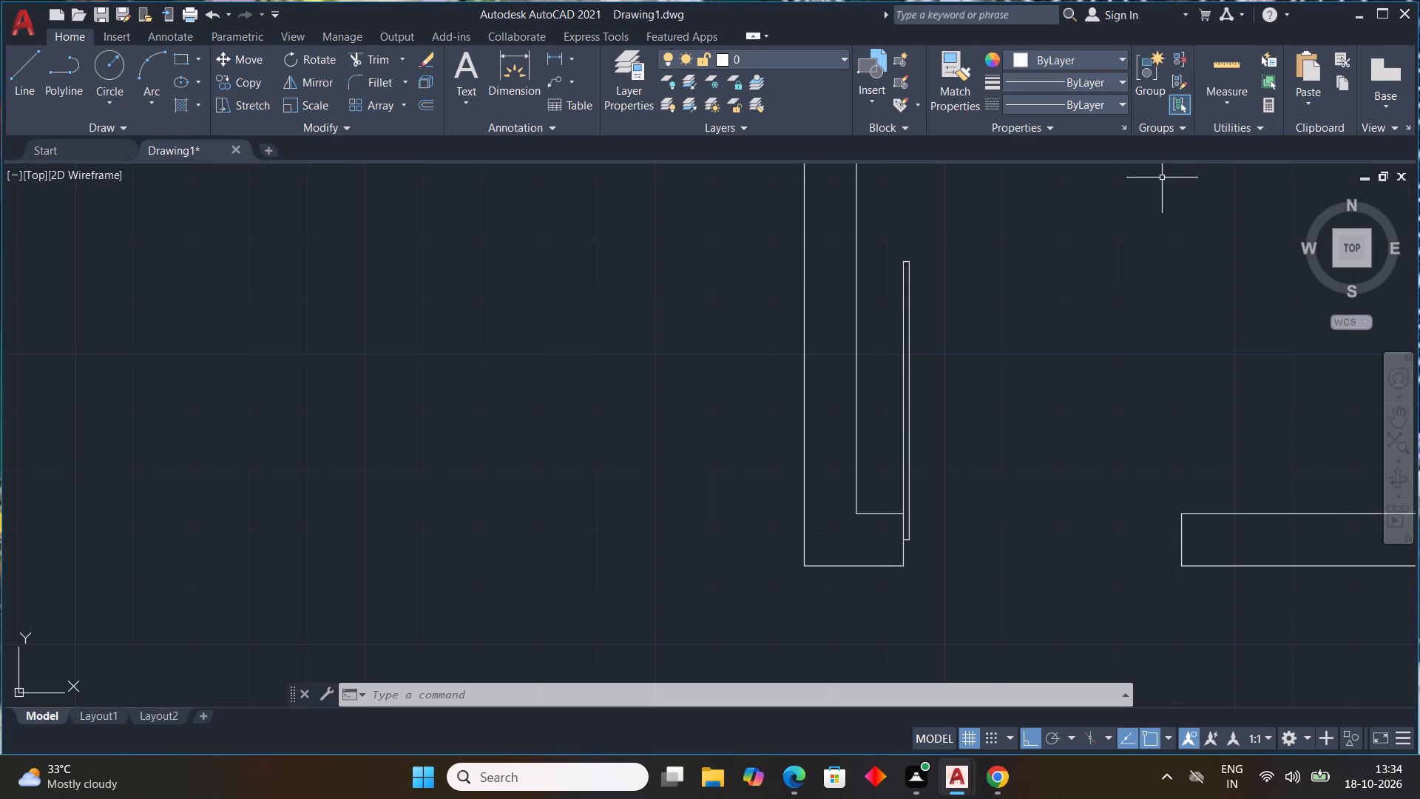
Draw the entrance door's swing as a three-point arc from the leaf's two top corners to the opening's right jamb.
{"action": "scroll", "coordinate": [859, 272], "scroll_direction": "down", "scroll_amount": 1}
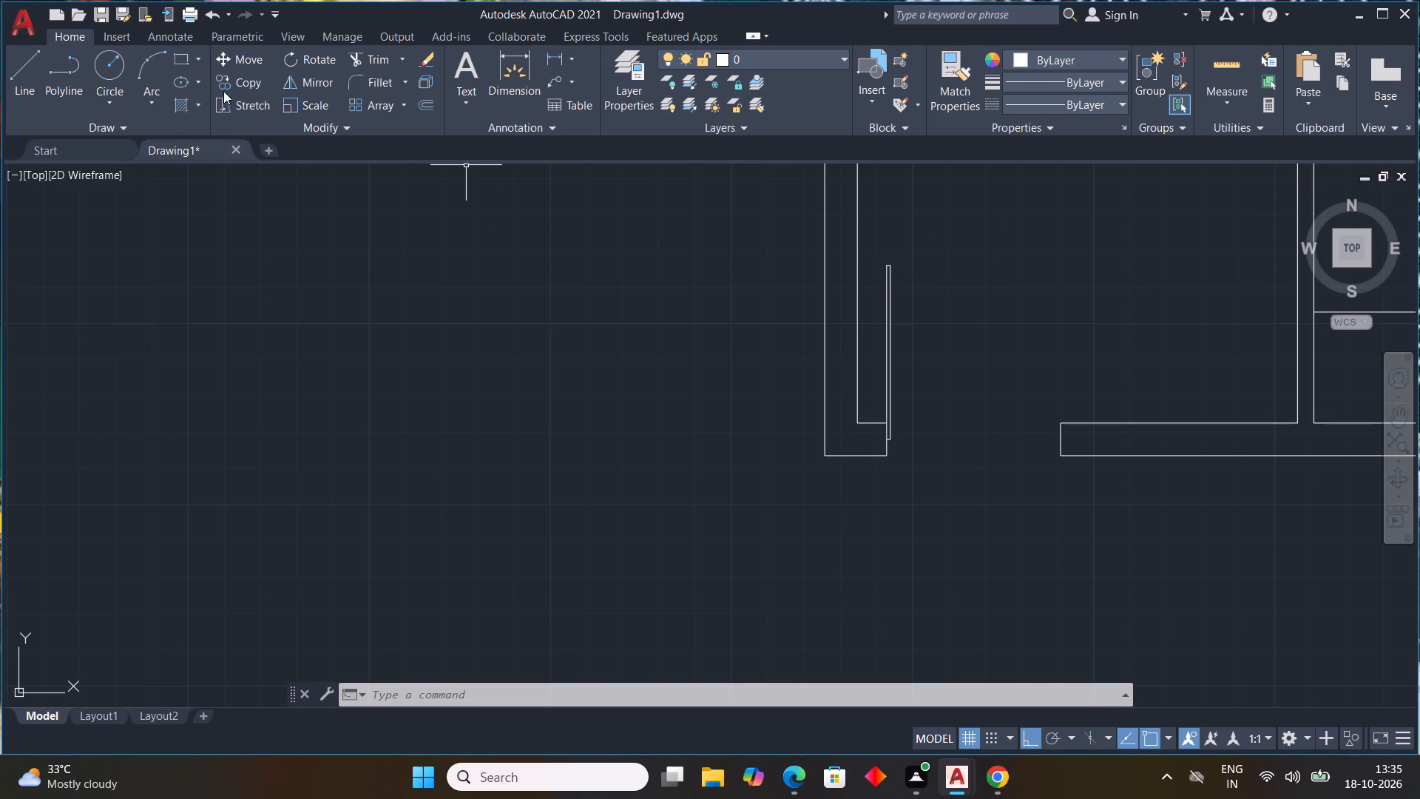
{"action": "left_click", "coordinate": [141, 85]}
{"action": "left_click", "coordinate": [172, 128]}
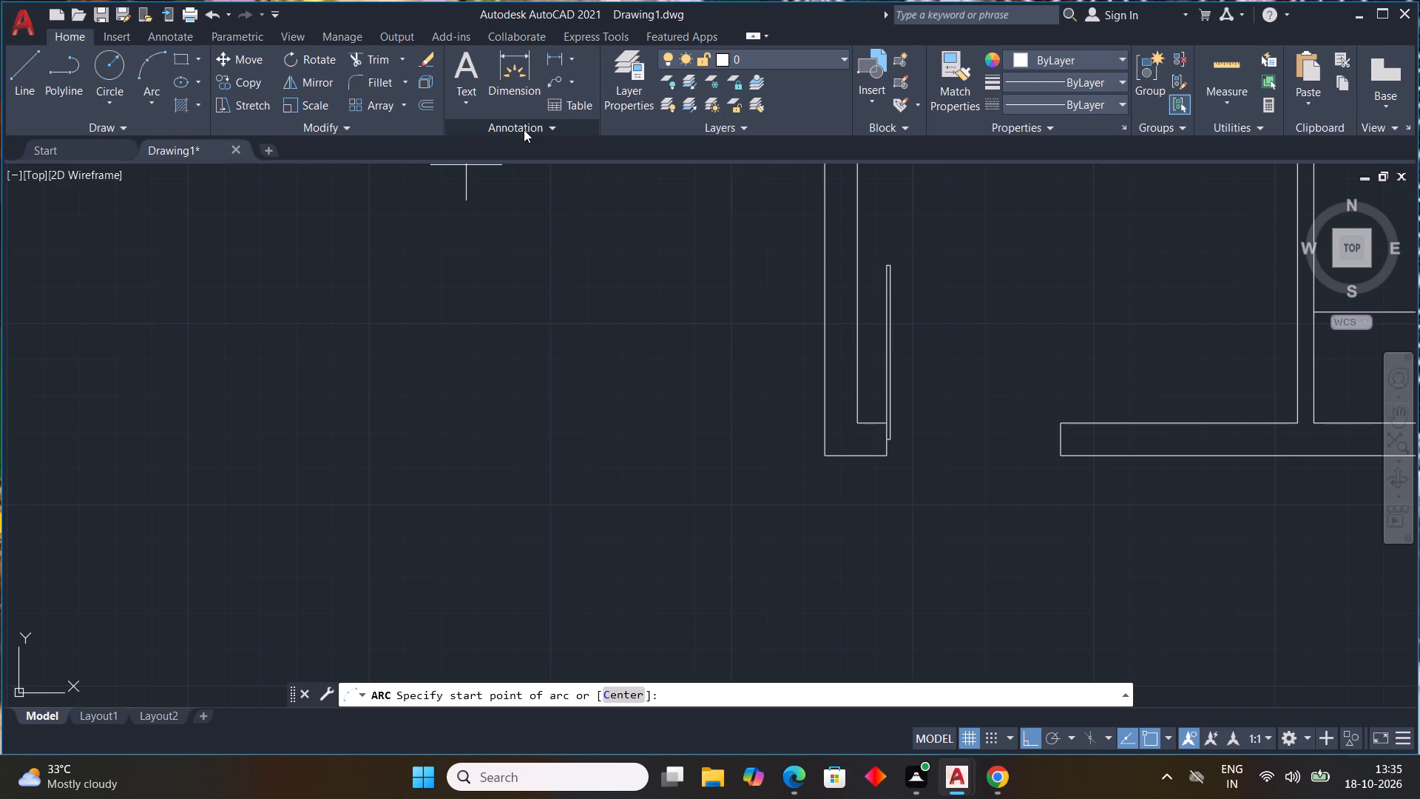
{"action": "scroll", "coordinate": [950, 274], "scroll_direction": "up", "scroll_amount": 3}
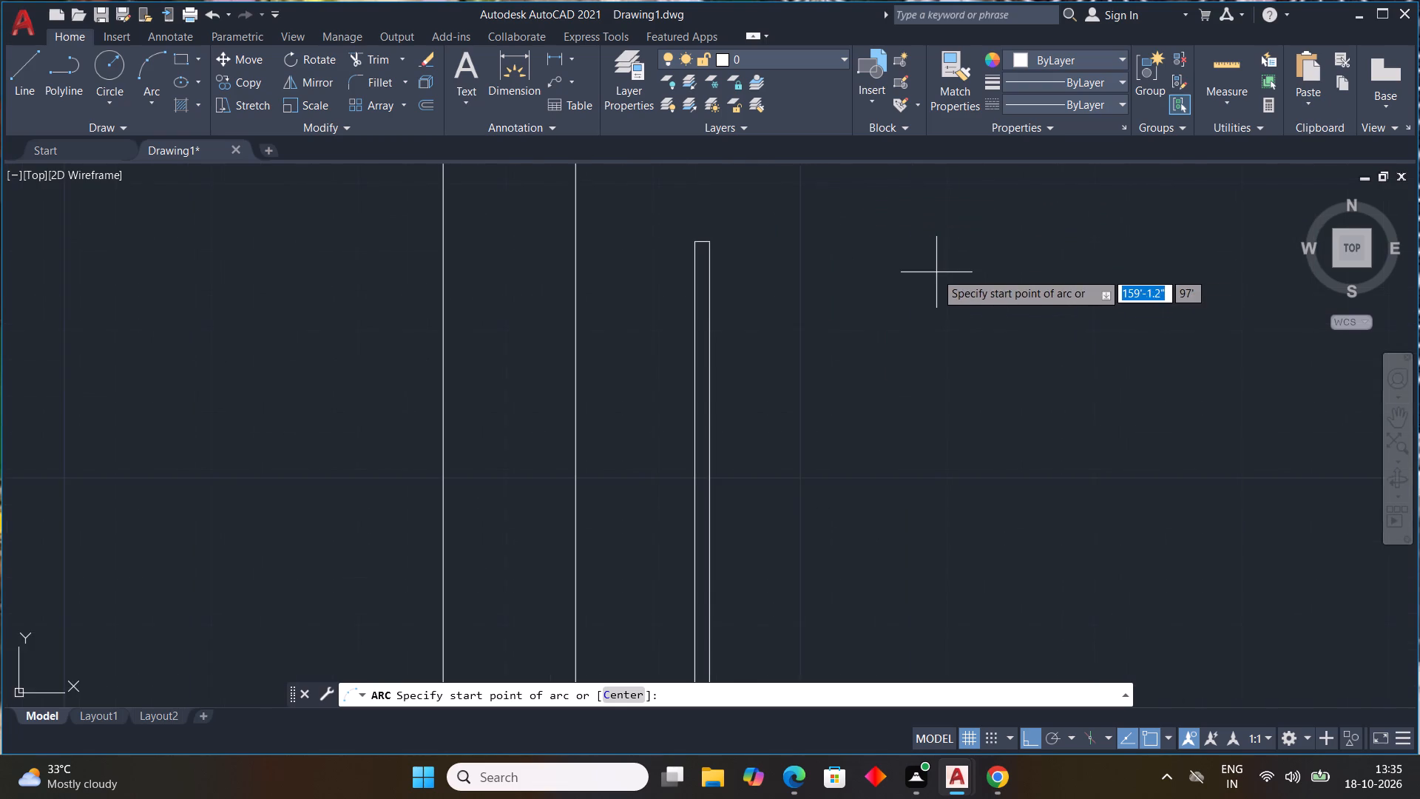
{"action": "middle_click_drag", "start_coordinate": [933, 274], "coordinate": [867, 363]}
{"action": "scroll", "coordinate": [859, 363], "scroll_direction": "up", "scroll_amount": 1}
{"action": "left_click", "coordinate": [485, 308]}
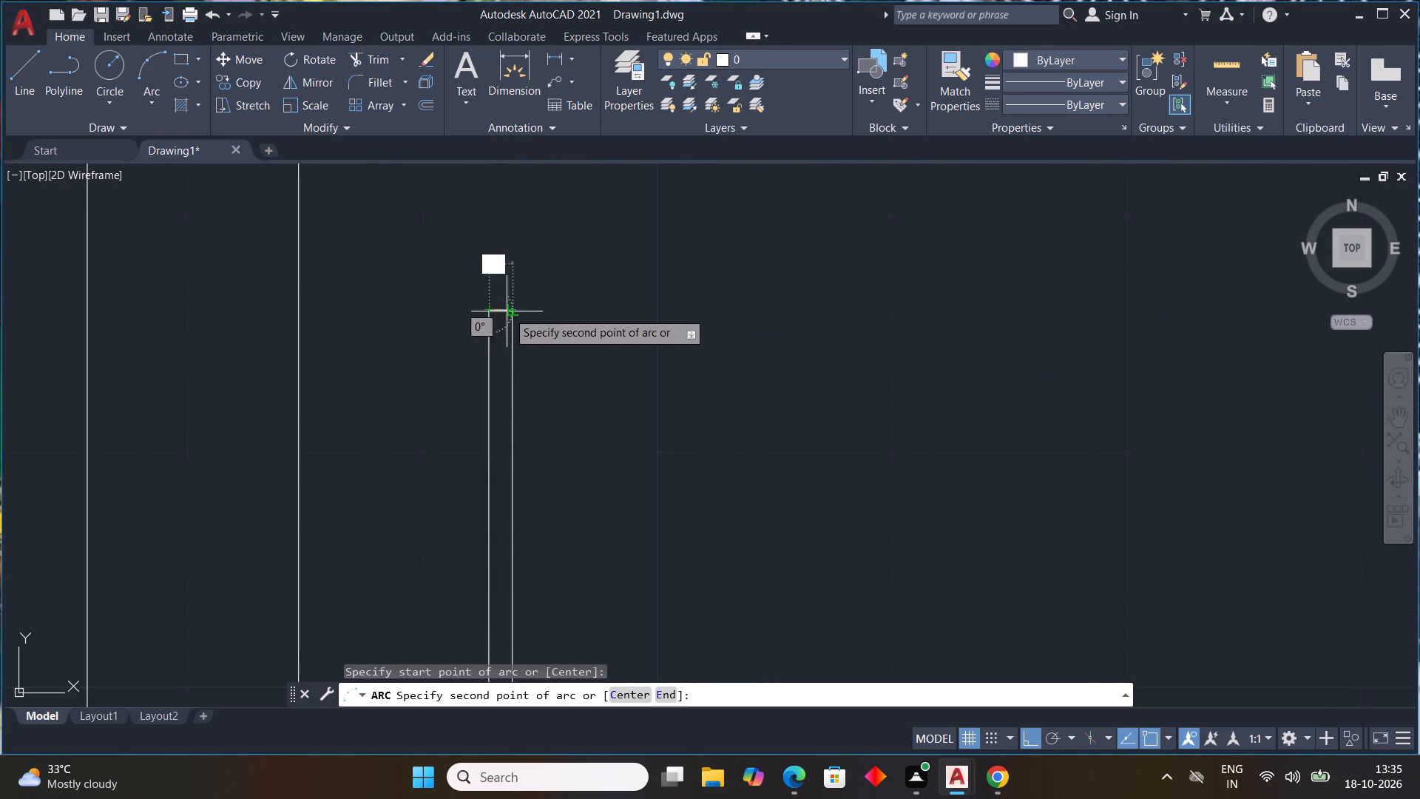
{"action": "left_click", "coordinate": [510, 311]}
{"action": "scroll", "coordinate": [626, 365], "scroll_direction": "down", "scroll_amount": 3}
{"action": "middle_click_drag", "start_coordinate": [652, 464], "coordinate": [530, 332]}
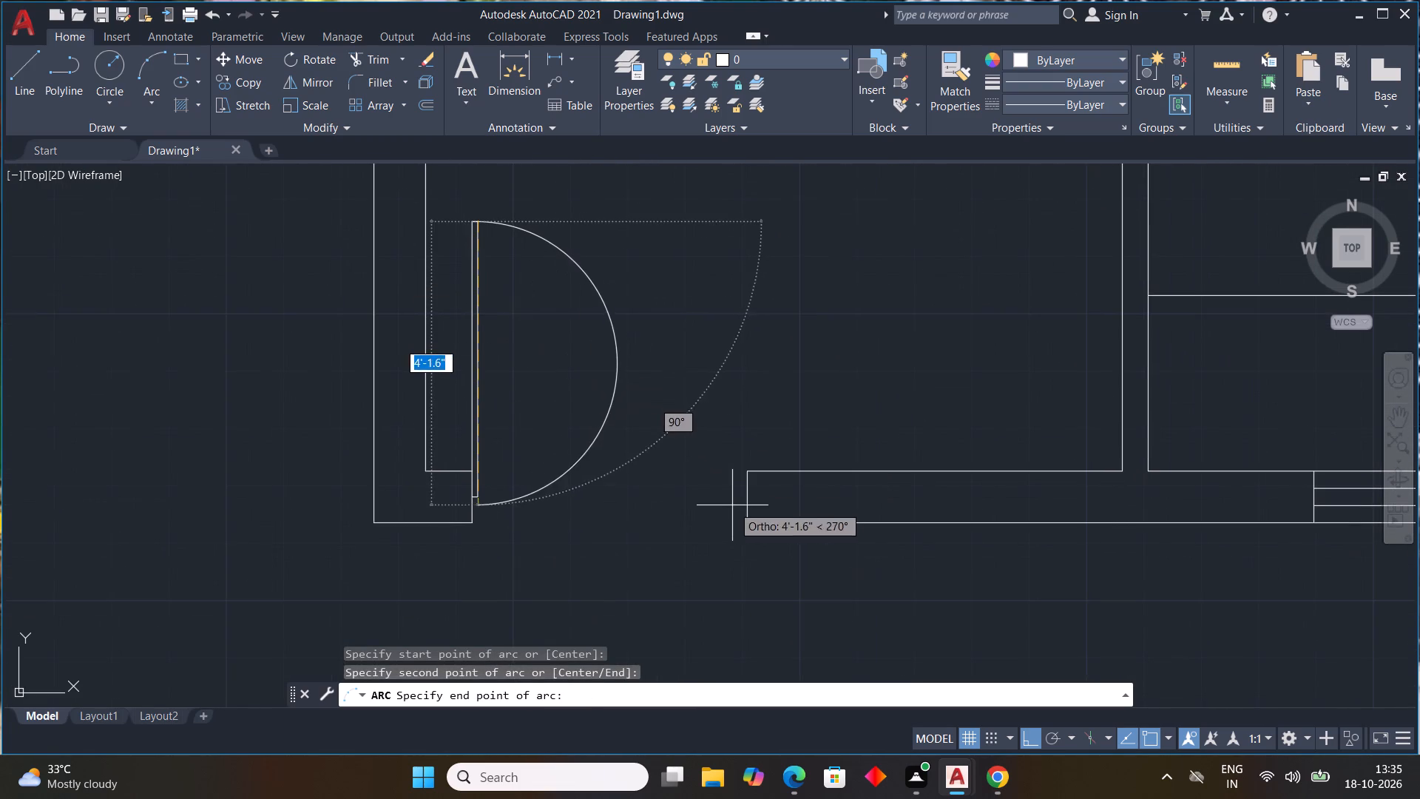
{"action": "left_click", "coordinate": [743, 504]}
{"action": "scroll", "coordinate": [904, 462], "scroll_direction": "down", "scroll_amount": 5}
{"action": "scroll", "coordinate": [927, 360], "scroll_direction": "up", "scroll_amount": 1}
{"action": "middle_click_drag", "start_coordinate": [927, 360], "coordinate": [851, 487]}
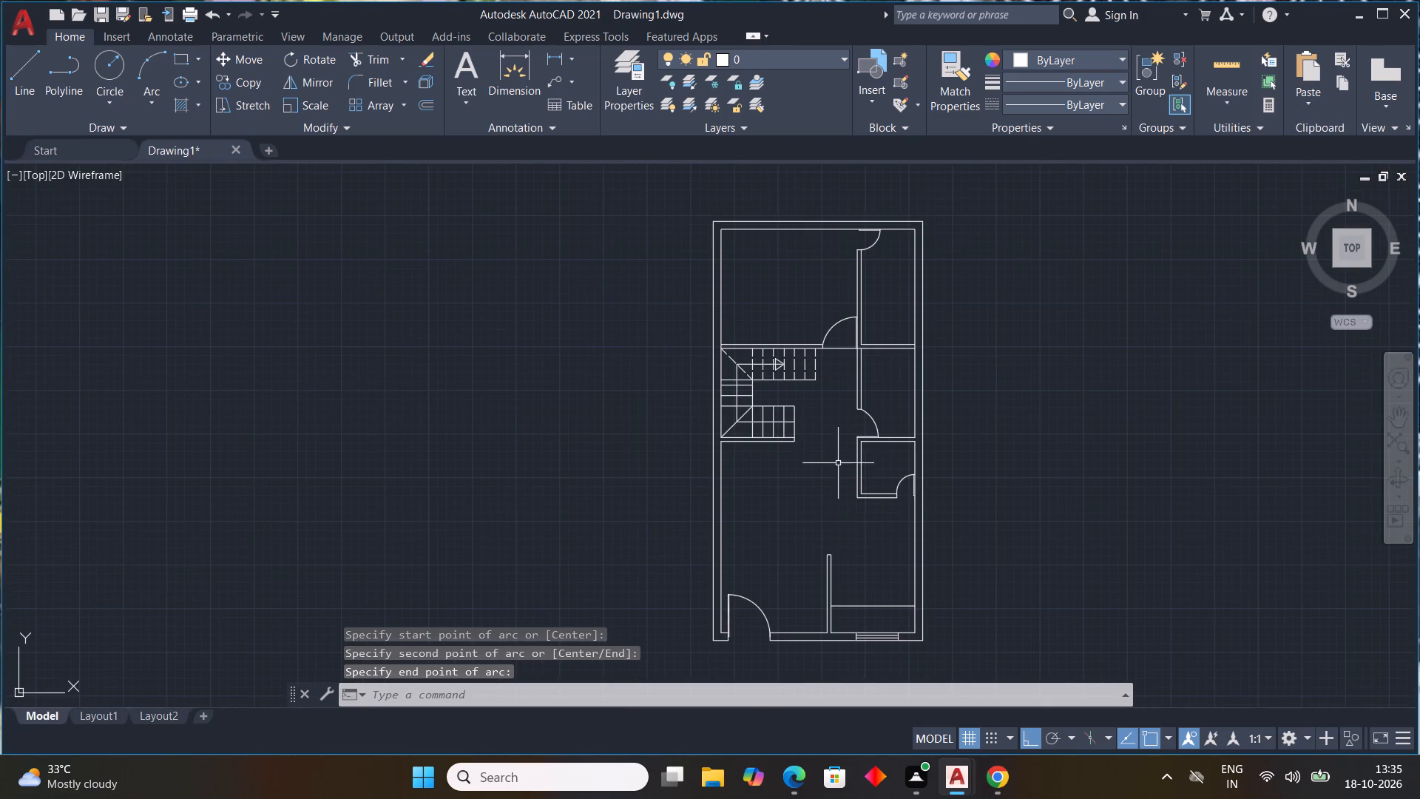
{"action": "key", "text": "Escape"}
{"action": "key", "text": "Escape"}
{"action": "key", "text": "Escape"}
{"action": "key", "text": "Escape"}
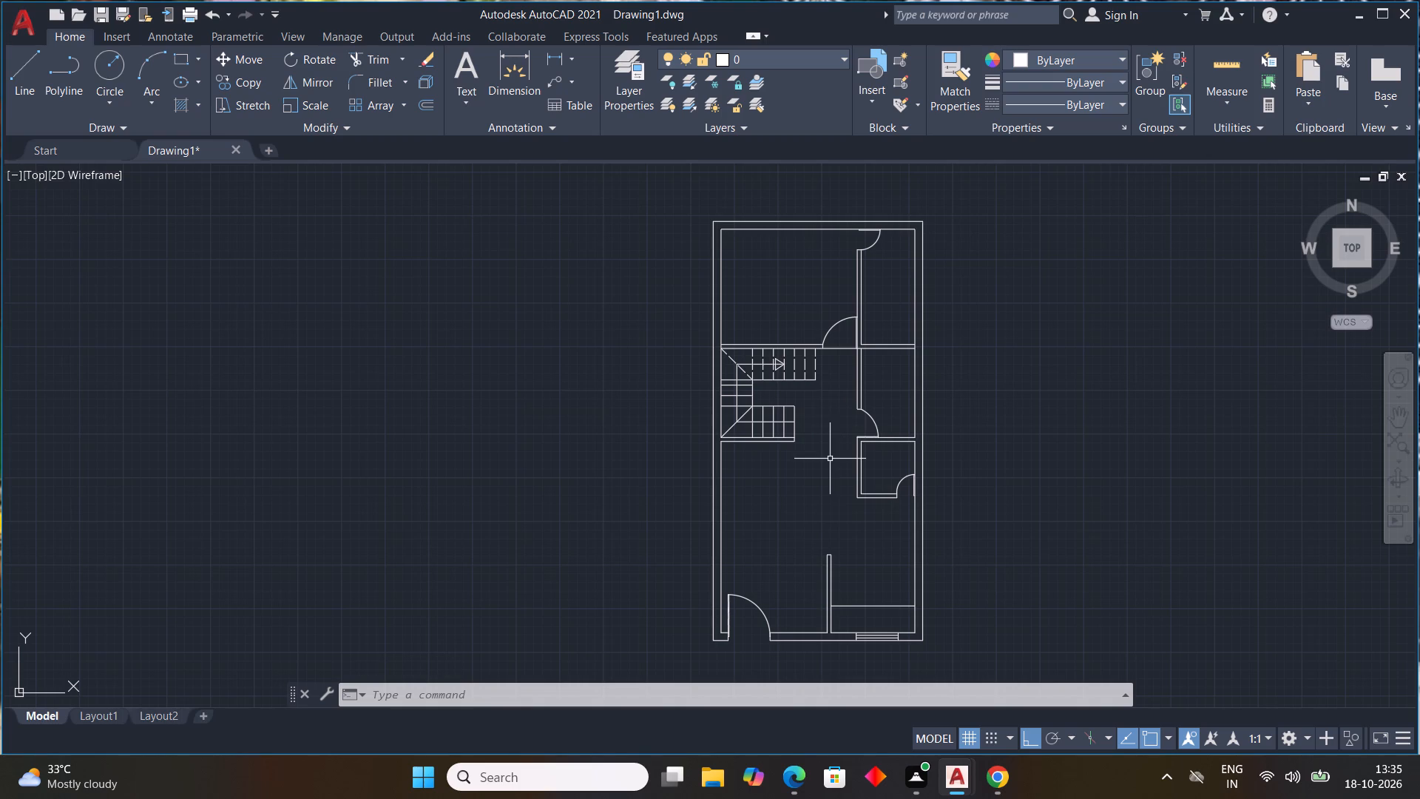
Trim the right outer wall's inner line between the two faces of the partition below the top-right room to open the junction.
{"action": "scroll", "coordinate": [789, 583], "scroll_direction": "up", "scroll_amount": 3}
{"action": "middle_click_drag", "start_coordinate": [794, 579], "coordinate": [593, 624]}
{"action": "scroll", "coordinate": [718, 621], "scroll_direction": "down", "scroll_amount": 1}
{"action": "scroll", "coordinate": [609, 566], "scroll_direction": "down", "scroll_amount": 2}
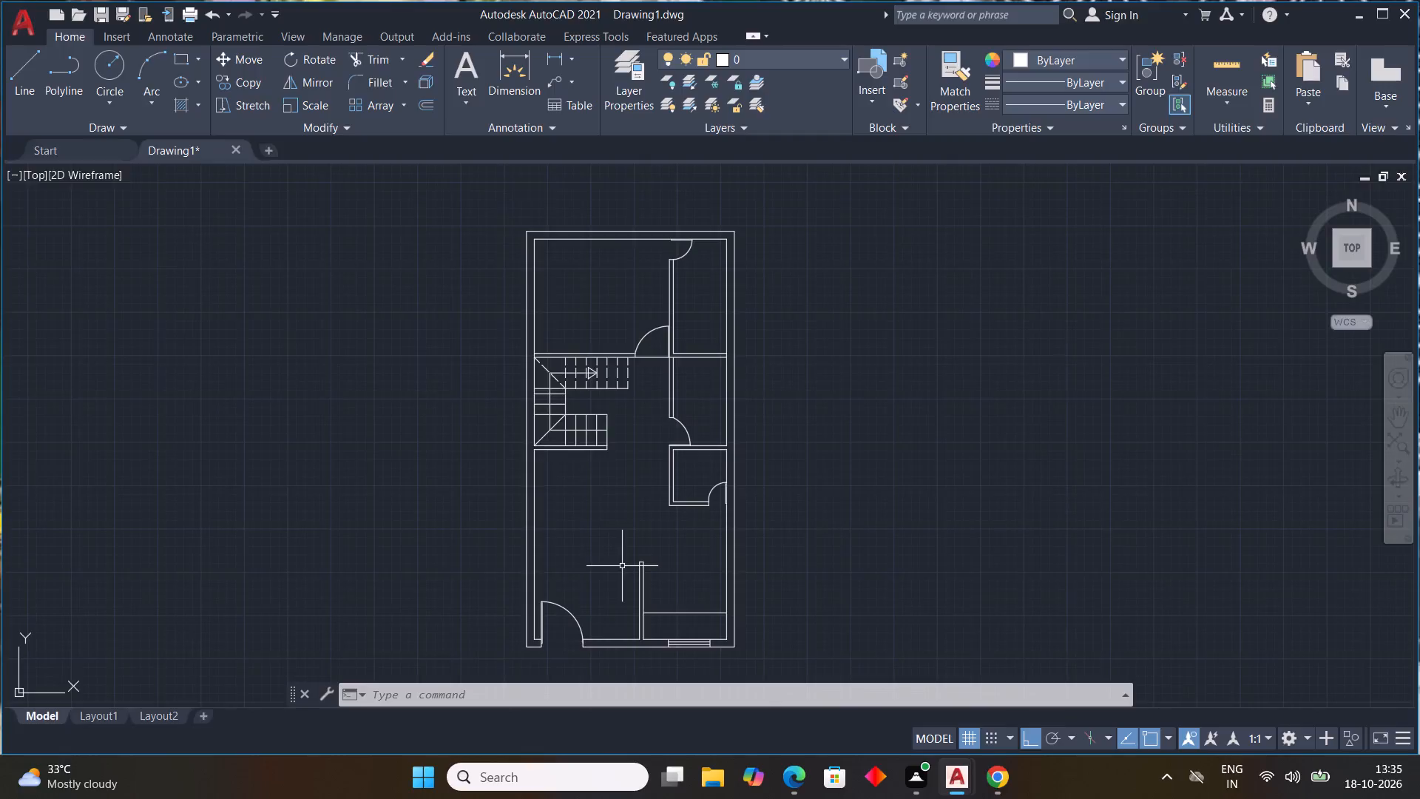
{"action": "scroll", "coordinate": [676, 652], "scroll_direction": "up", "scroll_amount": 2}
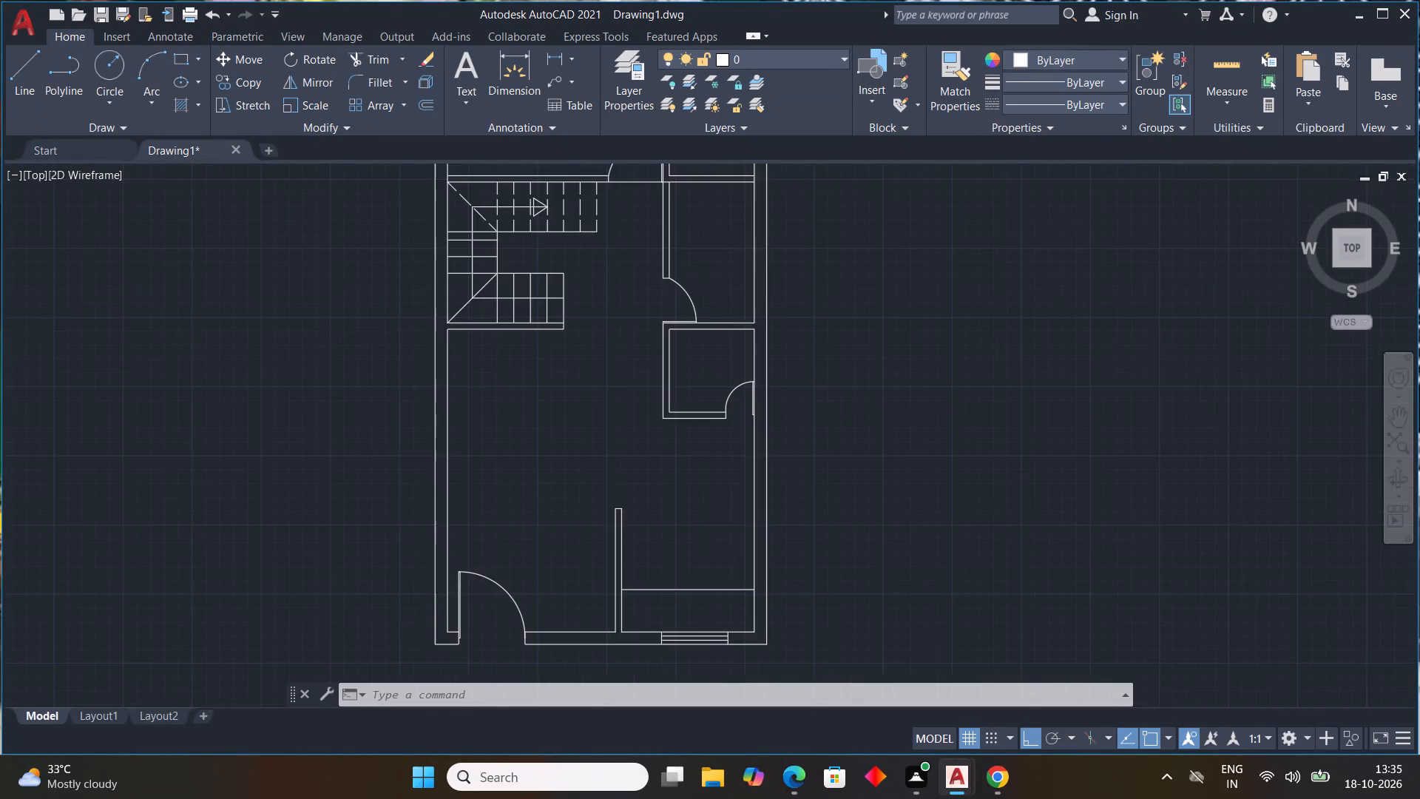
{"action": "middle_click_drag", "start_coordinate": [677, 651], "coordinate": [808, 449]}
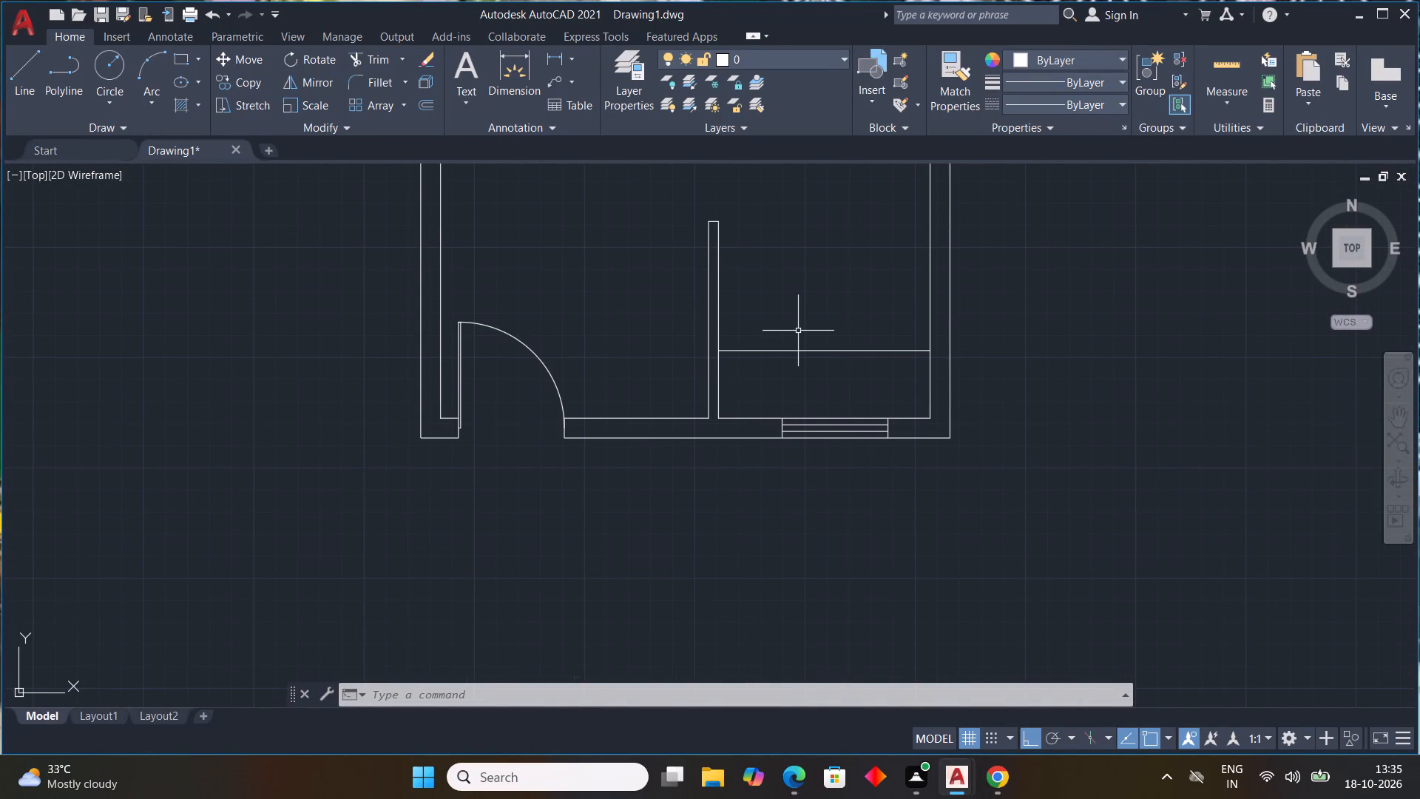
{"action": "middle_click_drag", "start_coordinate": [1018, 307], "coordinate": [887, 772]}
{"action": "middle_click_drag", "start_coordinate": [1032, 414], "coordinate": [991, 516]}
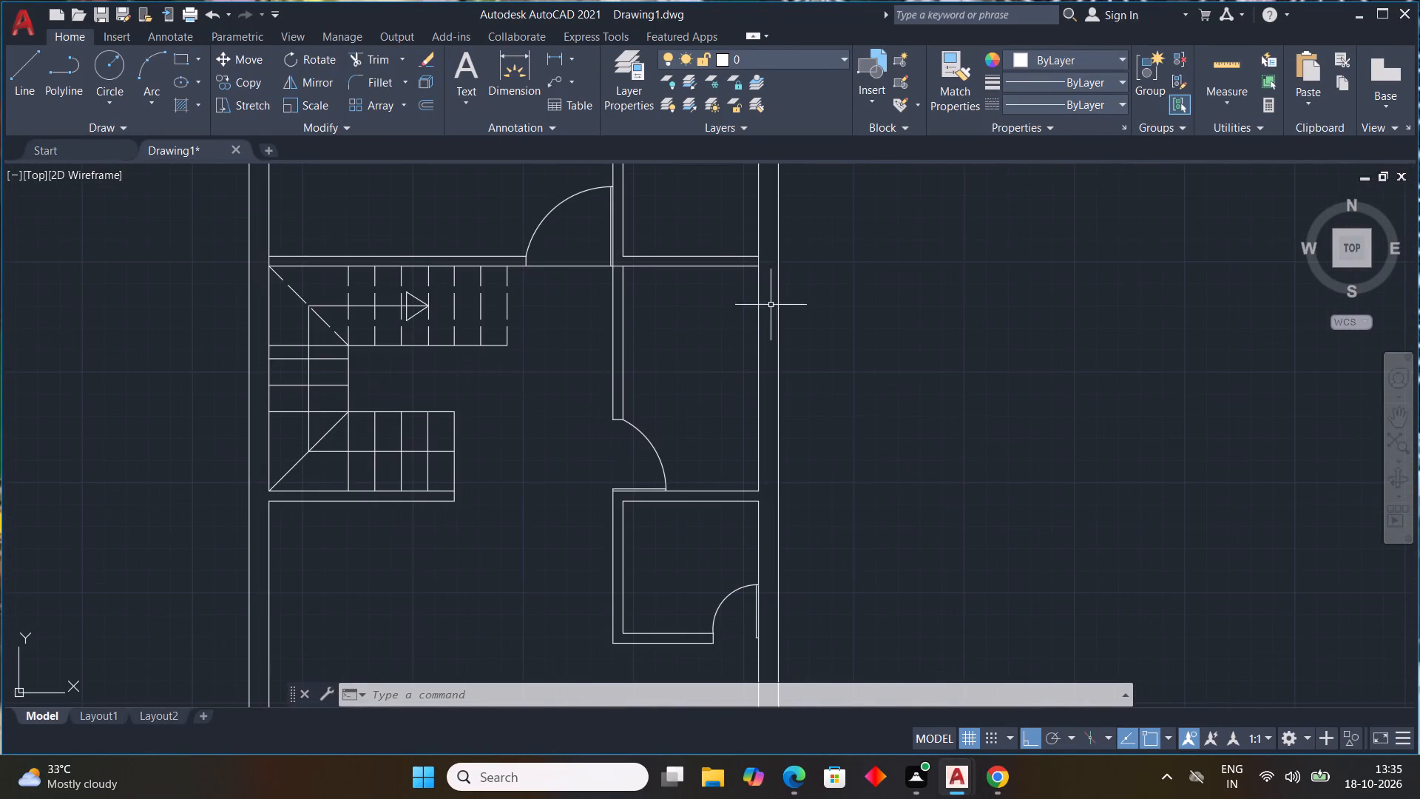
{"action": "middle_click_drag", "start_coordinate": [785, 283], "coordinate": [786, 418]}
{"action": "type", "text": "TR"}
{"action": "key", "text": "space"}
{"action": "left_click", "coordinate": [760, 397]}
{"action": "scroll", "coordinate": [848, 389], "scroll_direction": "down", "scroll_amount": 1}
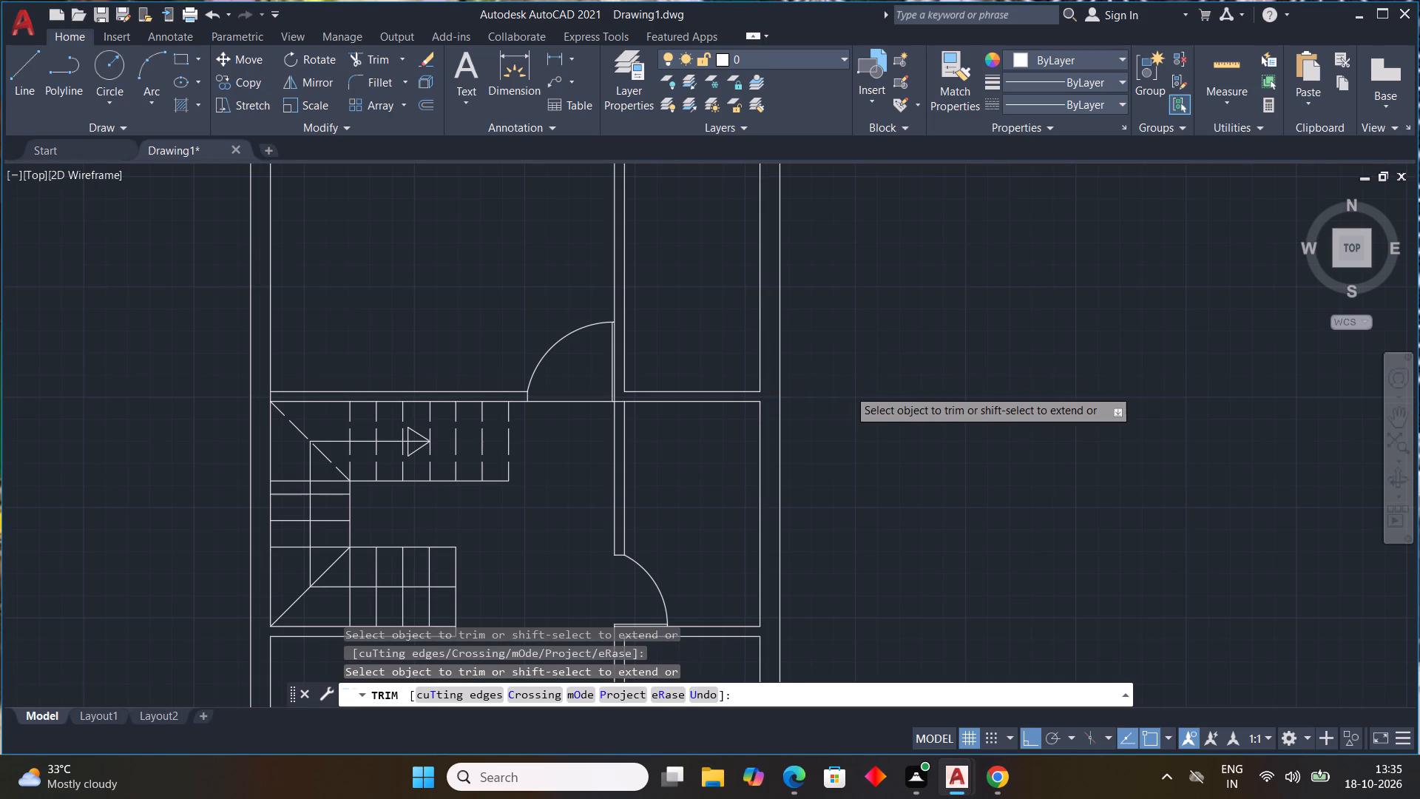
{"action": "key", "text": "Escape"}
{"action": "key", "text": "Escape"}
{"action": "key", "text": "Escape"}
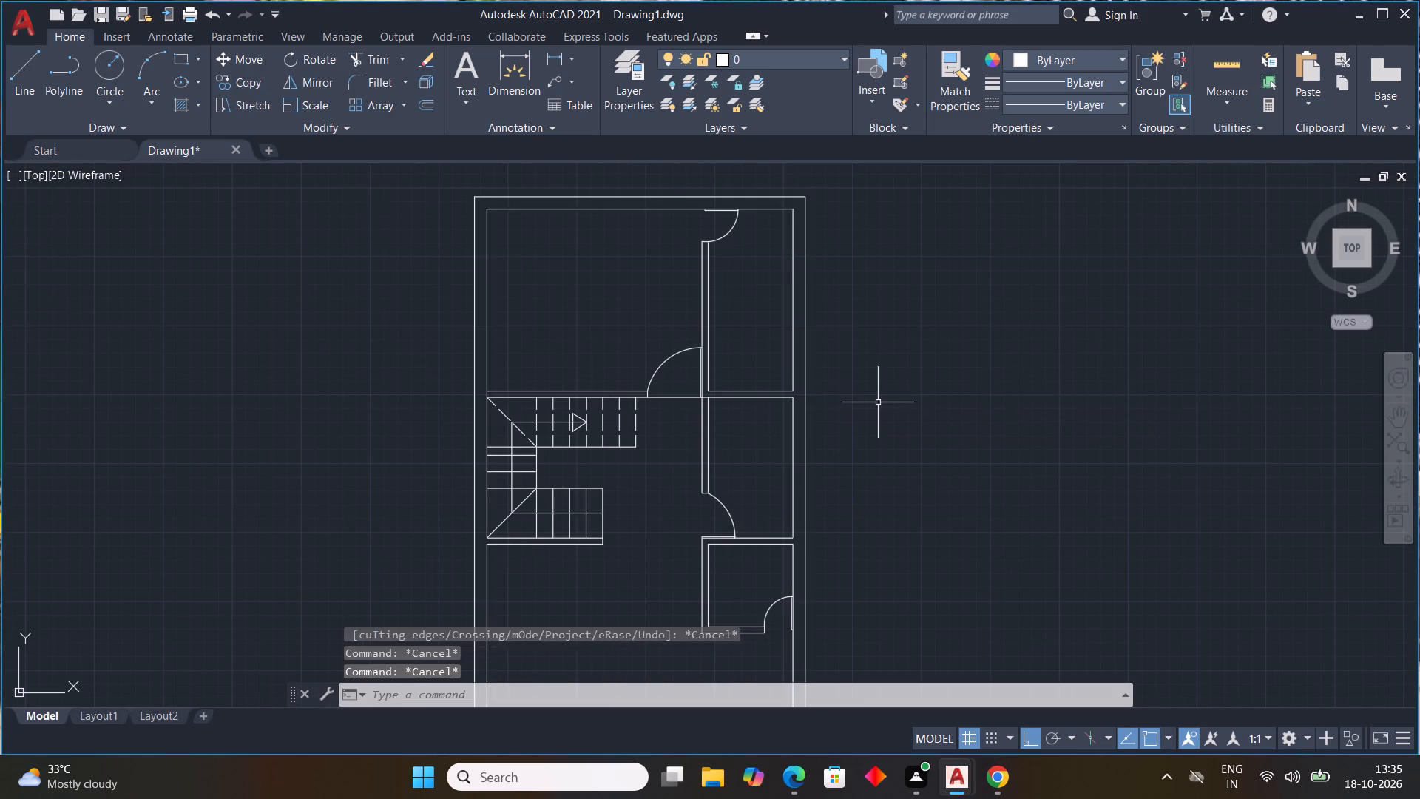
{"action": "key", "text": "Escape"}
Draw a horizontal window jamb line across the right outer wall's thickness in the top-right room, below the level of its door.
{"action": "middle_click_drag", "start_coordinate": [878, 402], "coordinate": [846, 519]}
{"action": "middle_click", "coordinate": [846, 519]}
{"action": "scroll", "coordinate": [780, 386], "scroll_direction": "up", "scroll_amount": 3}
{"action": "scroll", "coordinate": [780, 385], "scroll_direction": "down", "scroll_amount": 2}
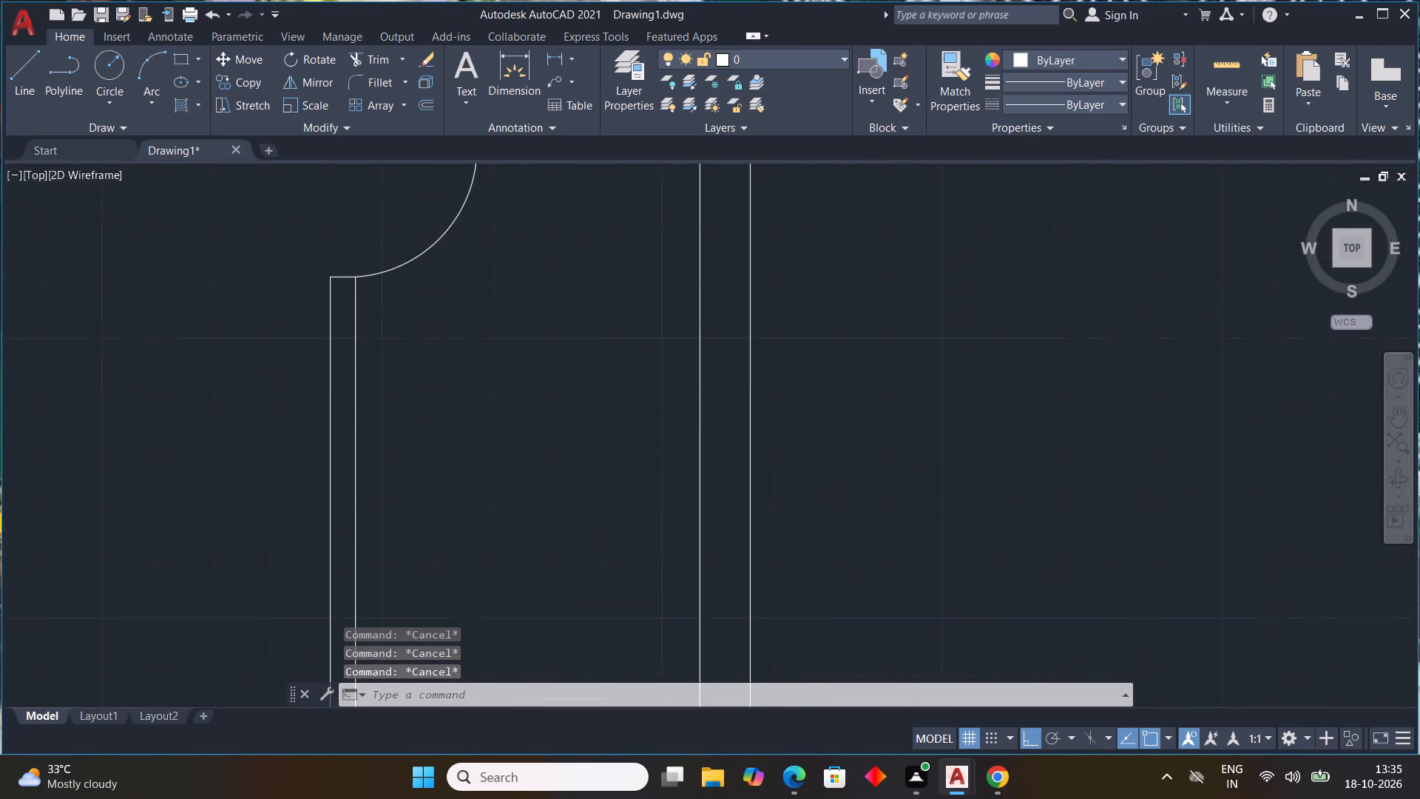
{"action": "scroll", "coordinate": [780, 385], "scroll_direction": "down", "scroll_amount": 1}
{"action": "key", "text": "l"}
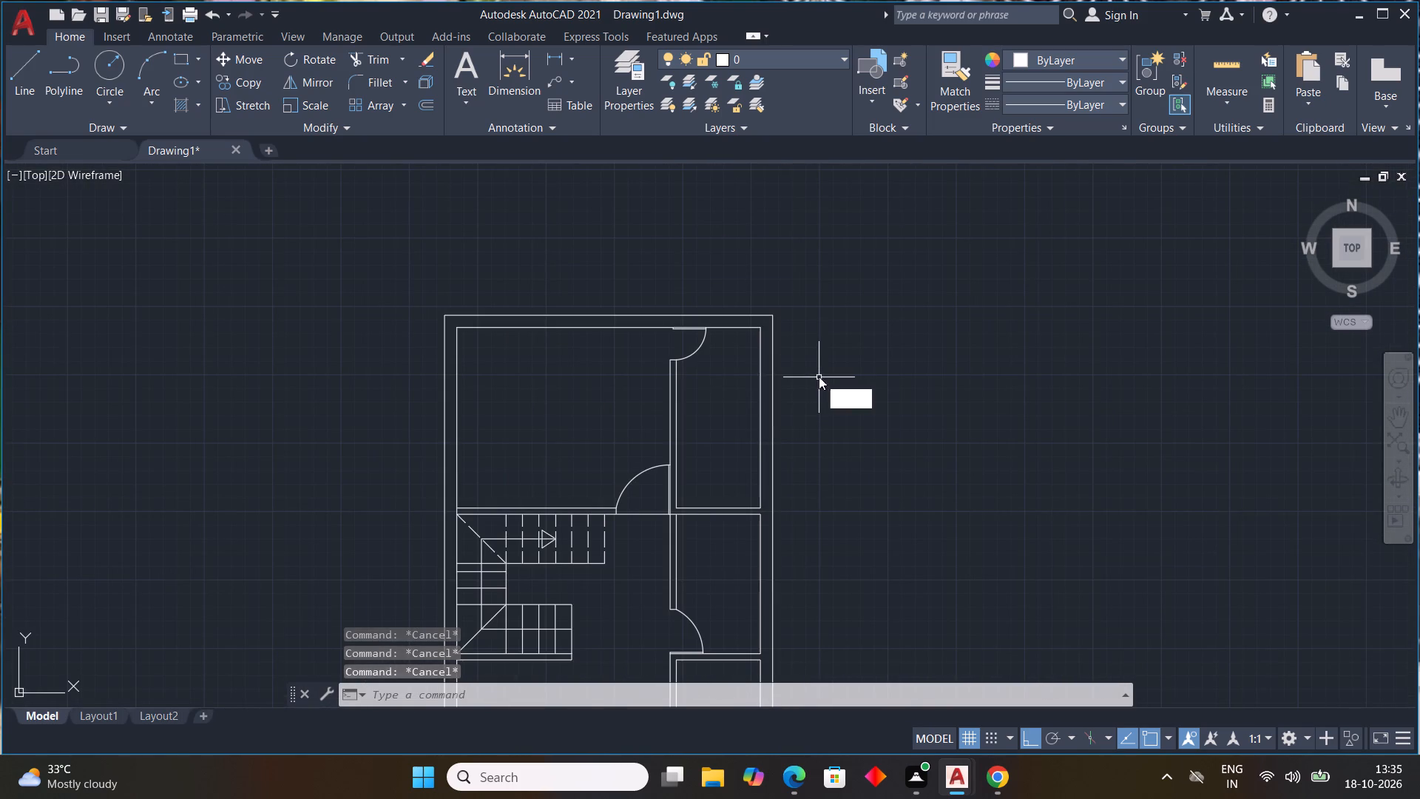
{"action": "key", "text": "space"}
{"action": "scroll", "coordinate": [765, 372], "scroll_direction": "up", "scroll_amount": 3}
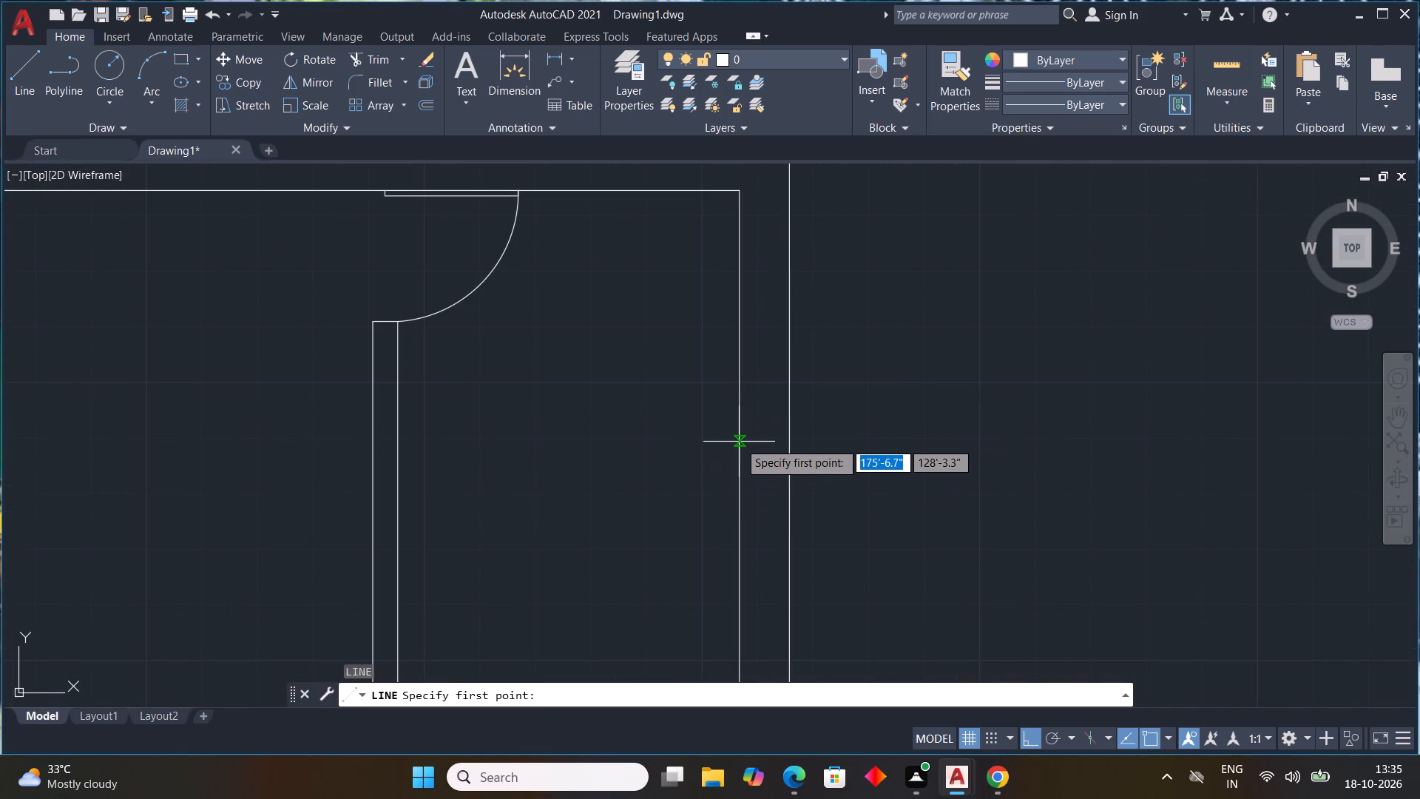
{"action": "left_click", "coordinate": [742, 433]}
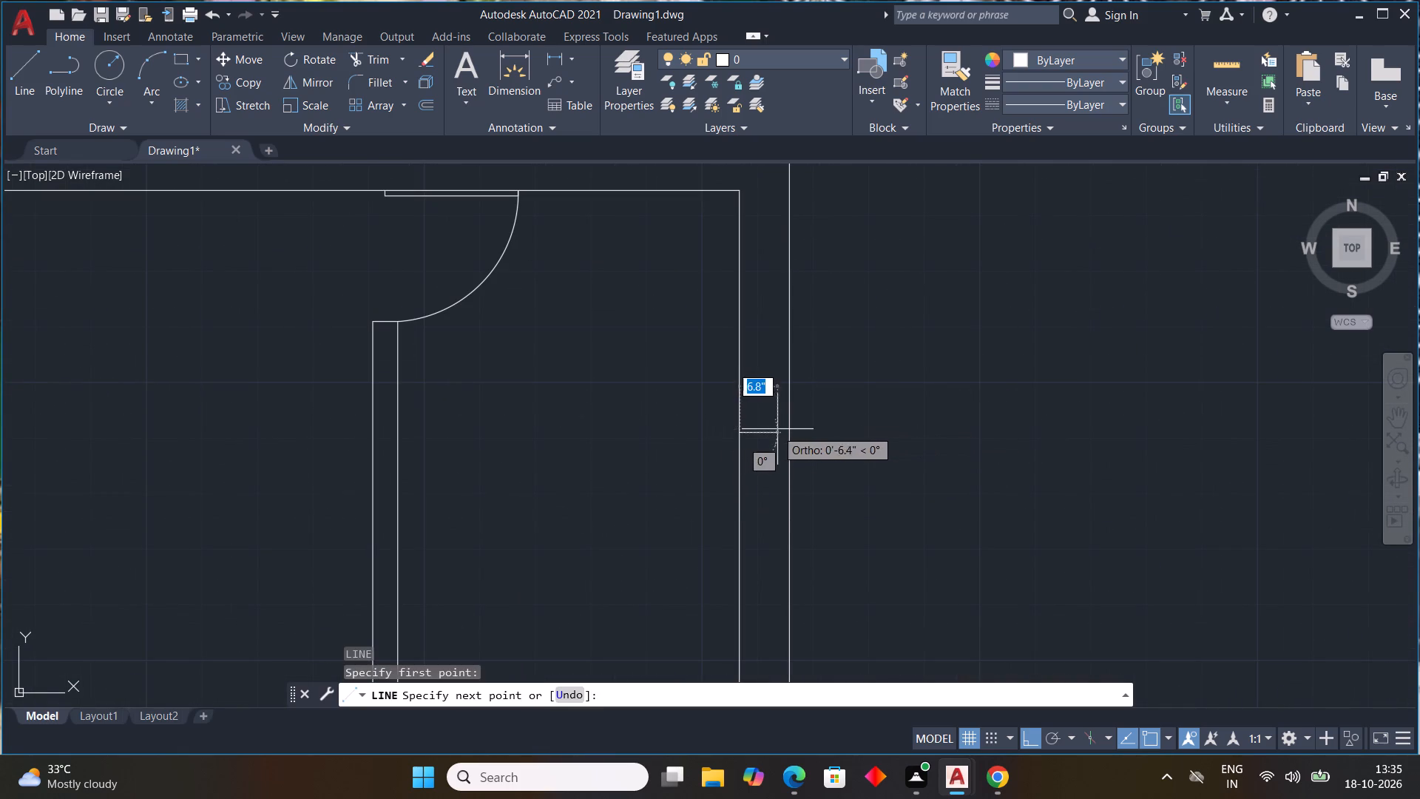
{"action": "left_click", "coordinate": [788, 427]}
{"action": "key", "text": "Escape"}
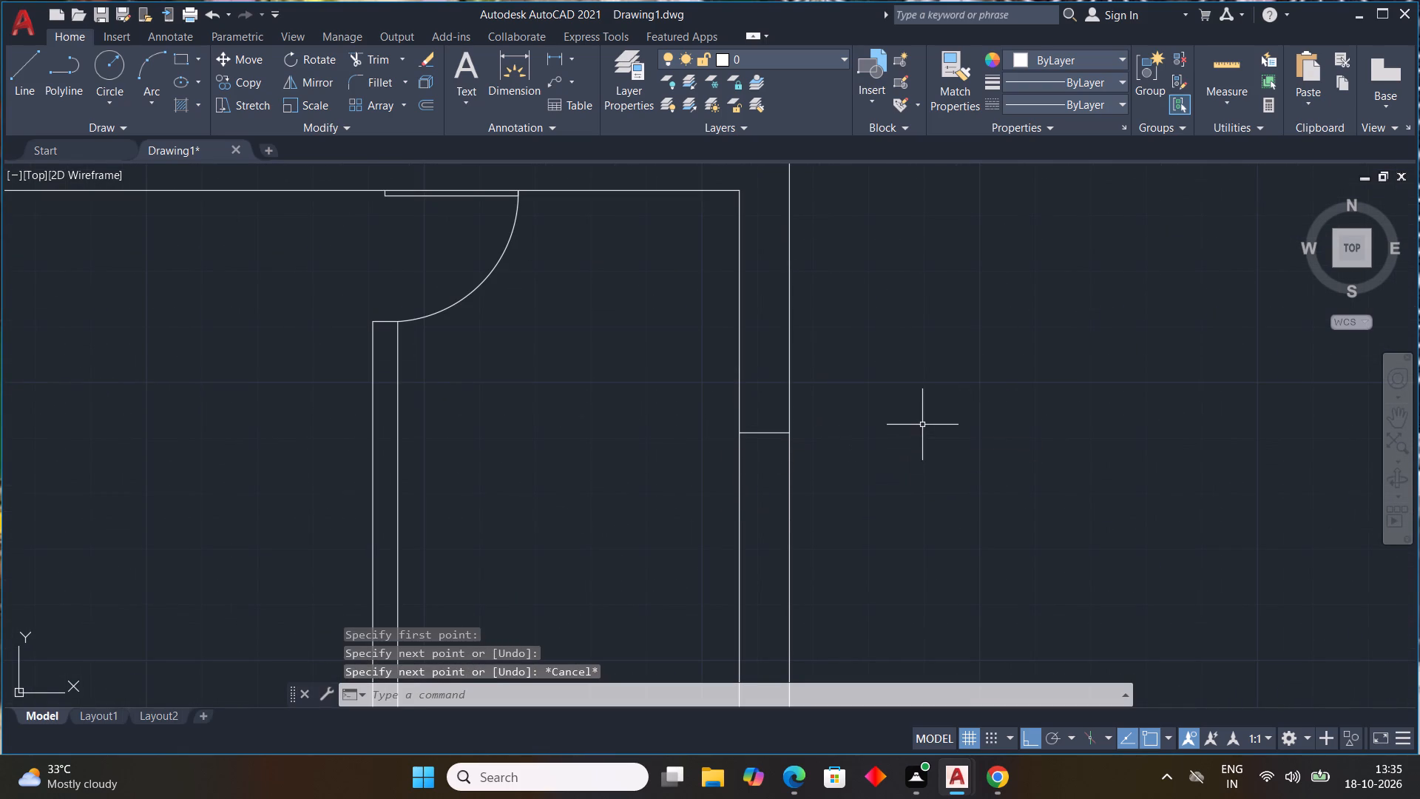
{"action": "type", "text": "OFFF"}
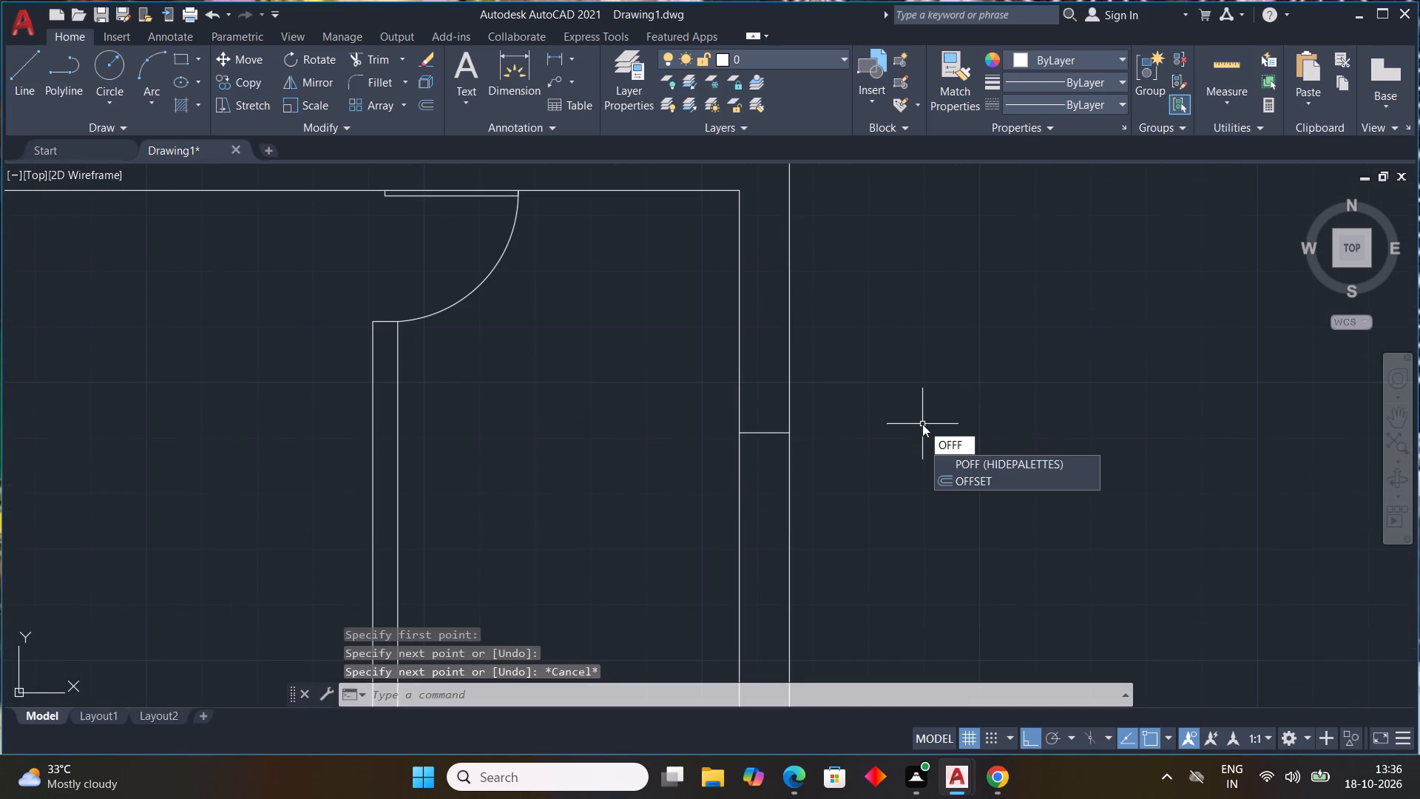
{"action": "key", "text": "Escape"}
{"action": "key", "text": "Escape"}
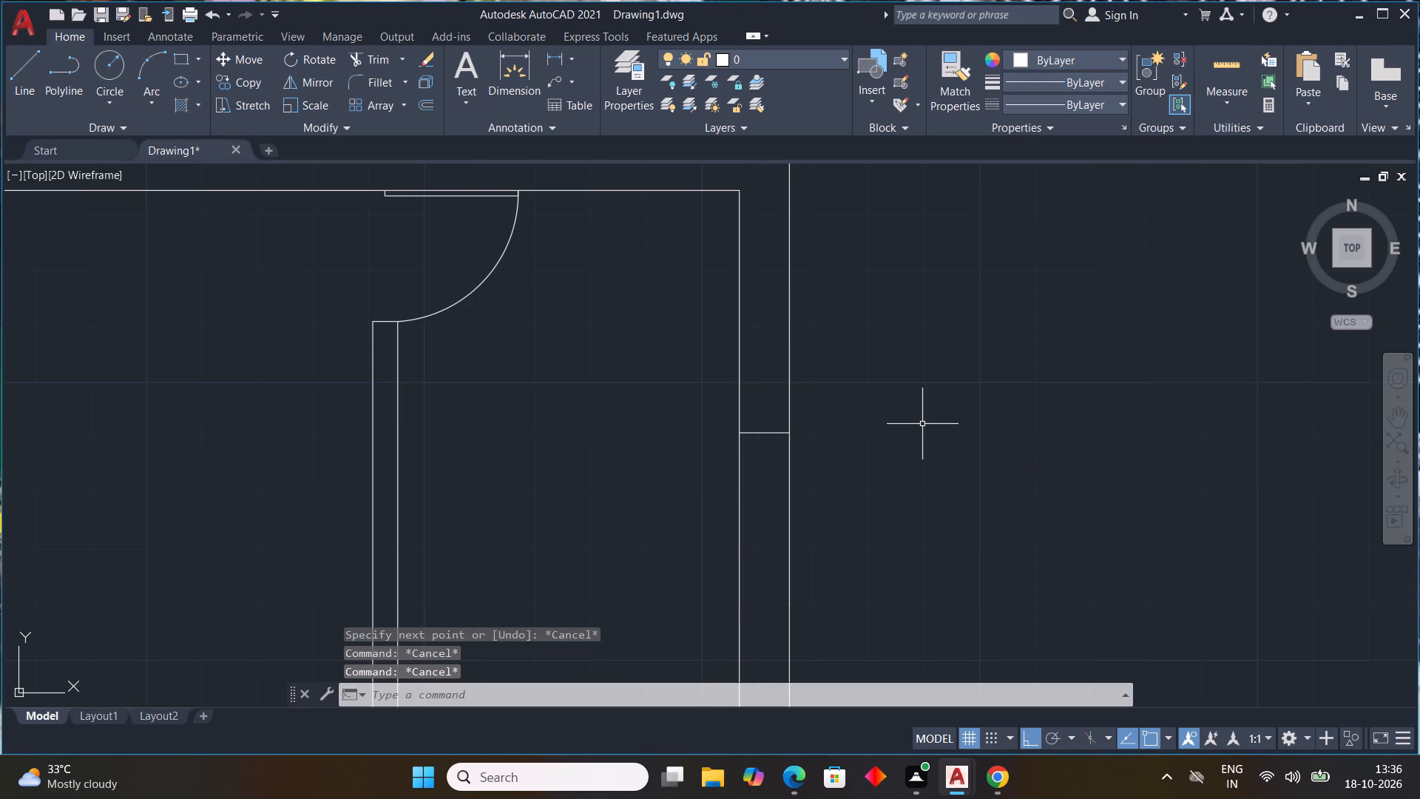
Offset the new jamb line 2' downward to set the width of the top-right room's window.
{"action": "type", "text": "OFF"}
{"action": "key", "text": "space"}
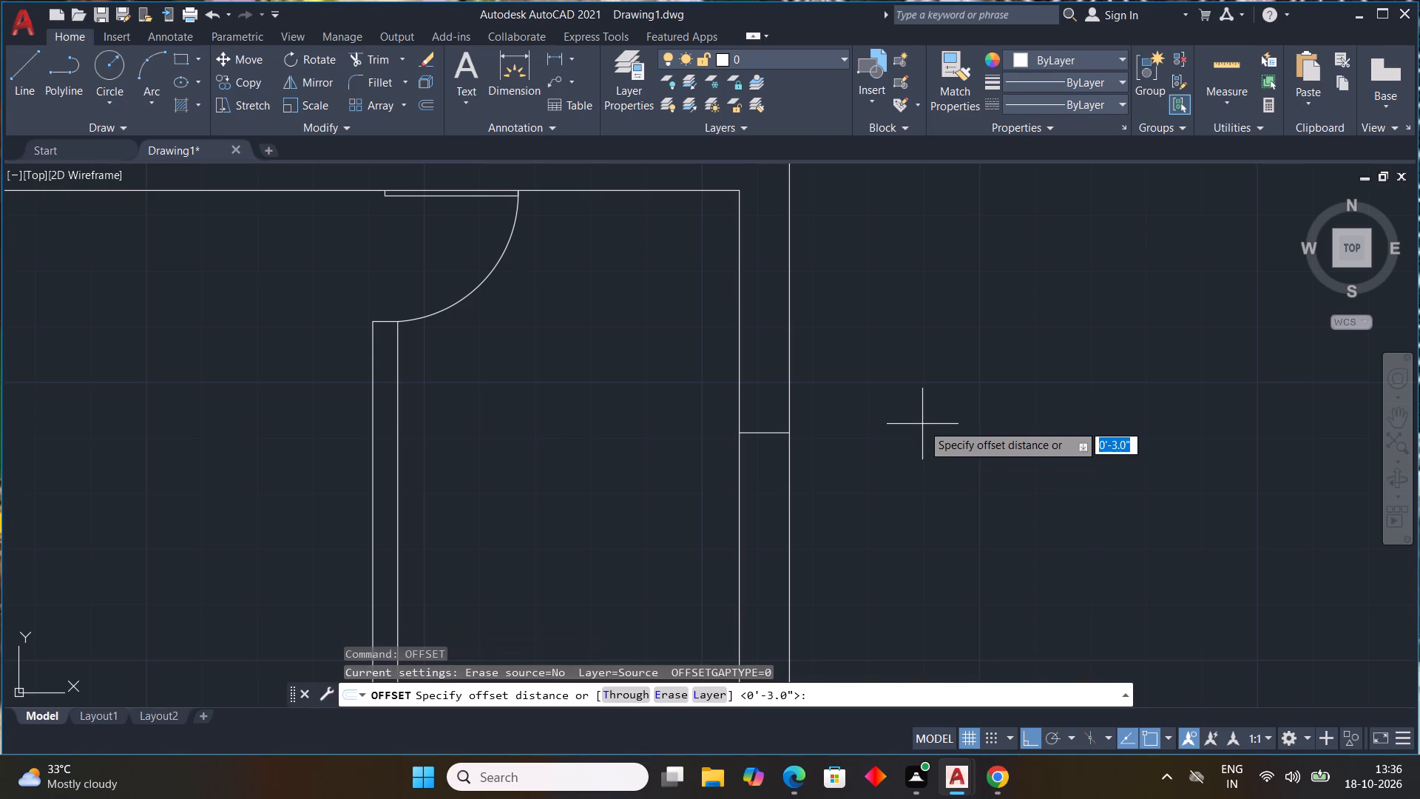
{"action": "type", "text": "2'"}
{"action": "key", "text": "Return"}
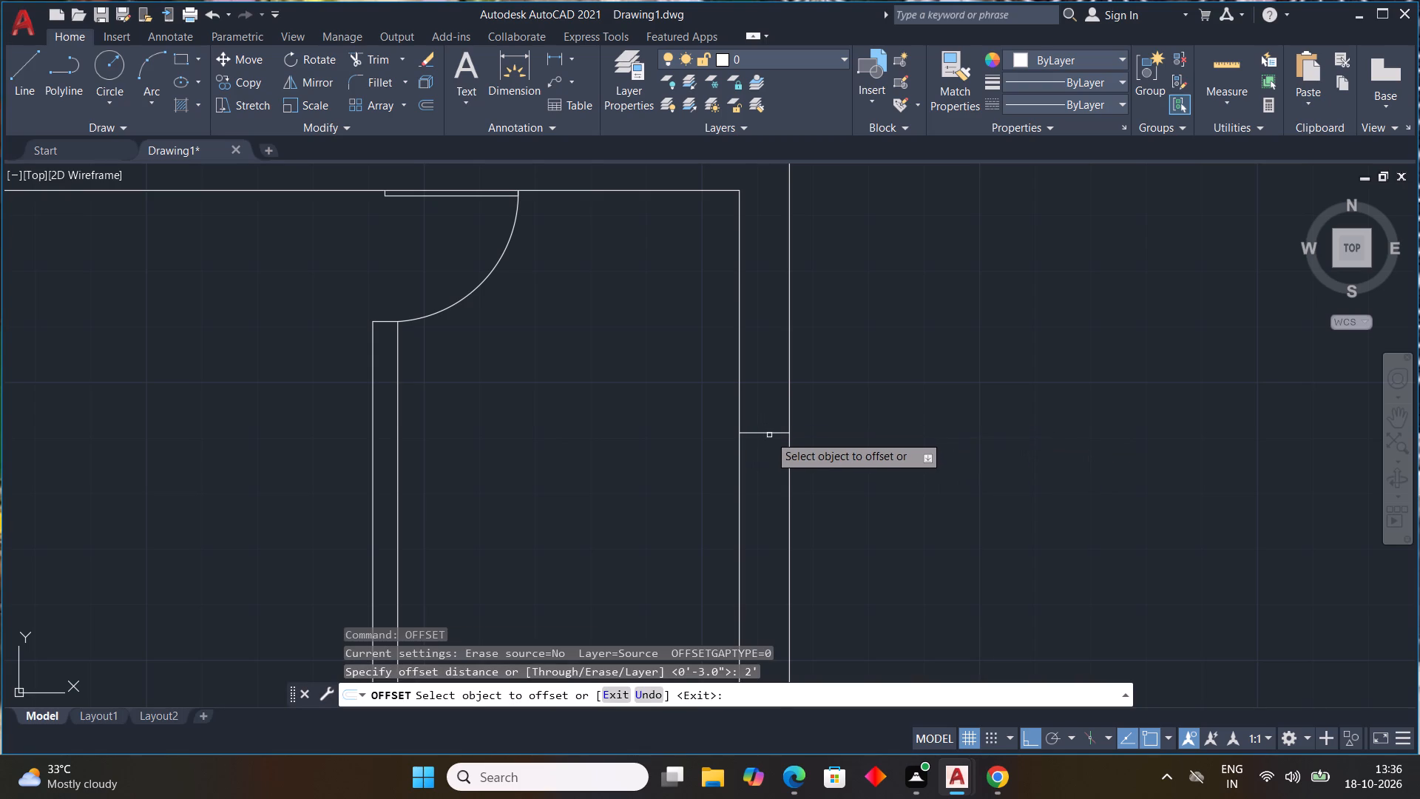
{"action": "left_click_drag", "start_coordinate": [769, 433], "coordinate": [777, 471]}
{"action": "left_click", "coordinate": [779, 508]}
{"action": "key", "text": "Escape"}
{"action": "key", "text": "Escape"}
{"action": "scroll", "coordinate": [893, 557], "scroll_direction": "down", "scroll_amount": 1}
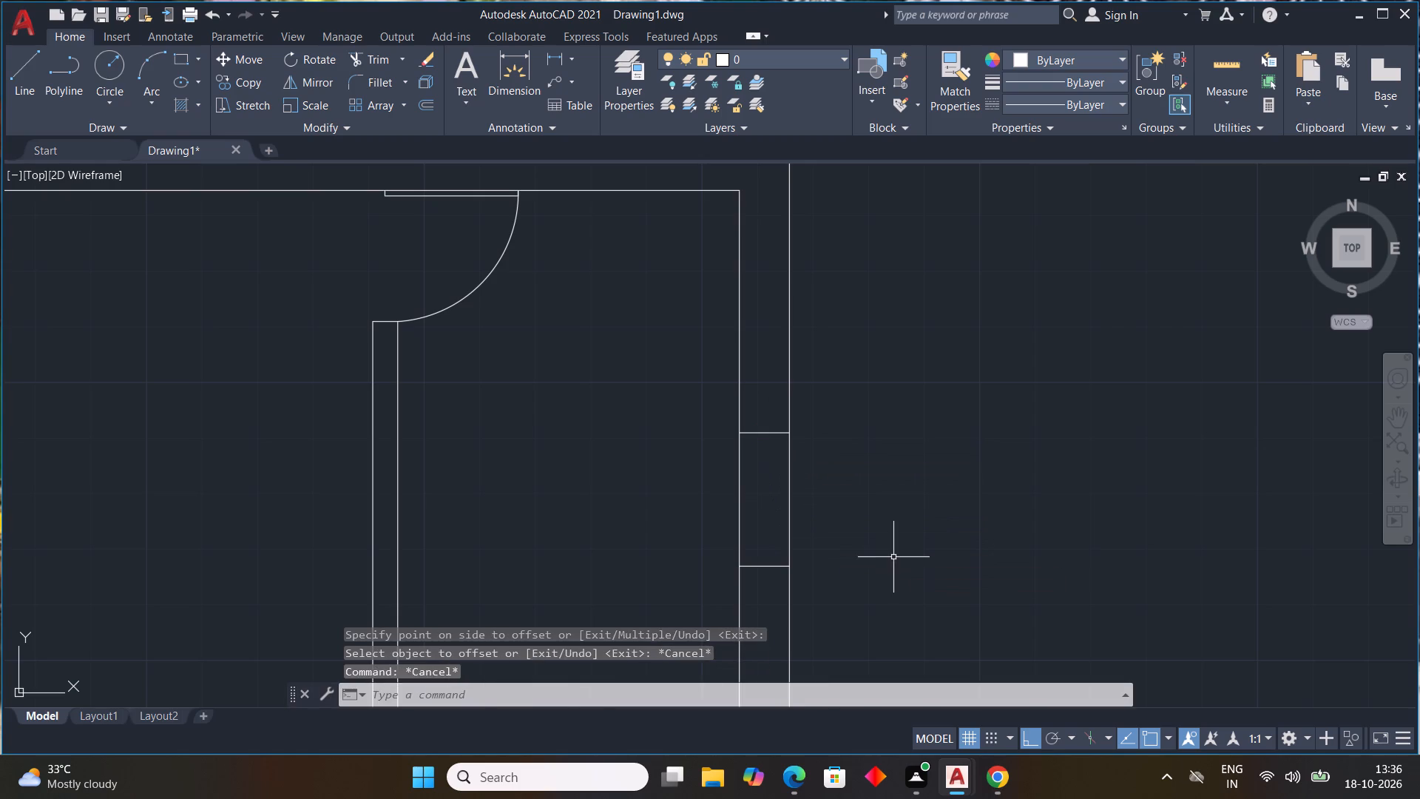
Offset the right wall's inner line 3" outward twice to form the top-right room window's two pane lines.
{"action": "scroll", "coordinate": [893, 557], "scroll_direction": "down", "scroll_amount": 1}
{"action": "middle_click_drag", "start_coordinate": [934, 561], "coordinate": [872, 424]}
{"action": "type", "text": "OFF 3\""}
{"action": "key", "text": "Return"}
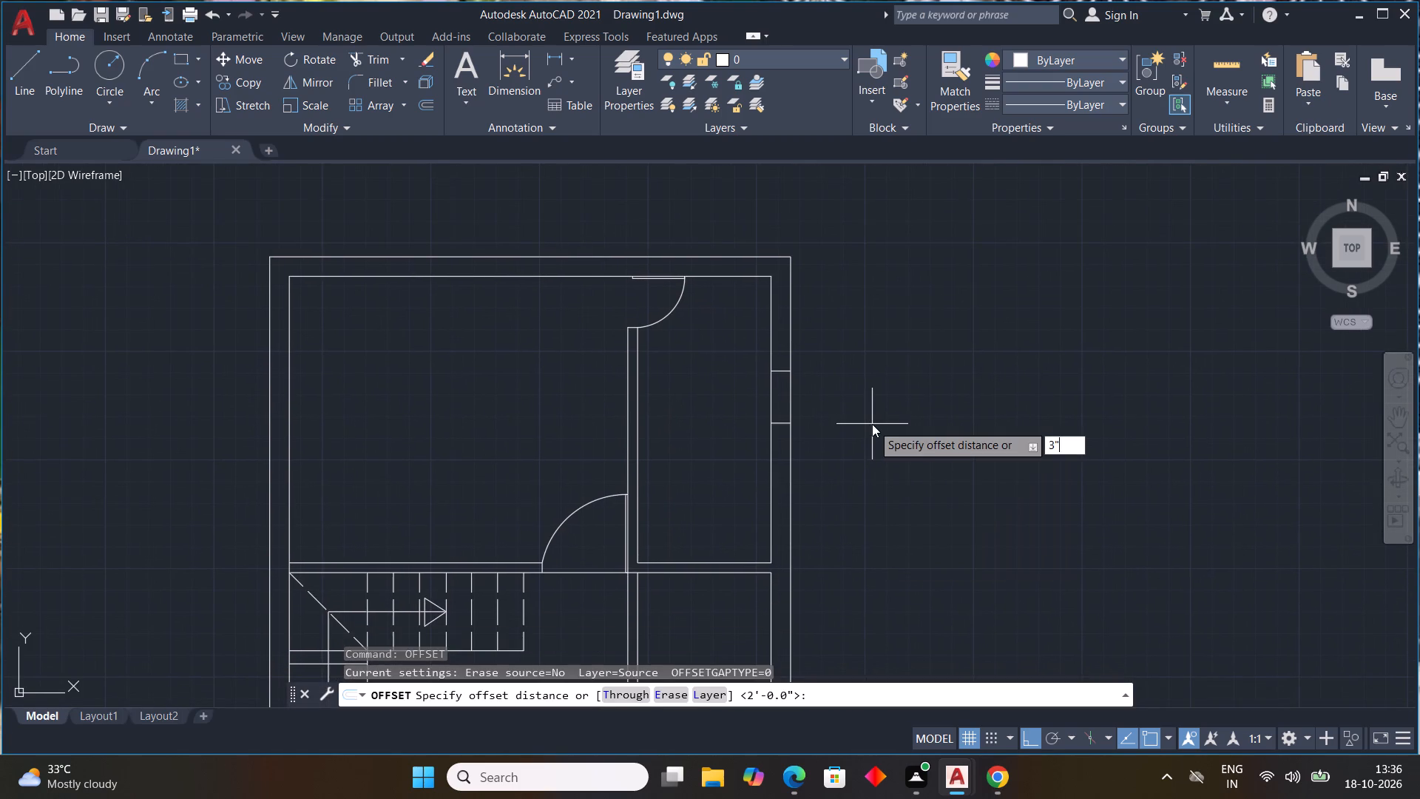
{"action": "left_click", "coordinate": [771, 461]}
{"action": "left_click", "coordinate": [786, 459]}
{"action": "scroll", "coordinate": [786, 459], "scroll_direction": "up", "scroll_amount": 3}
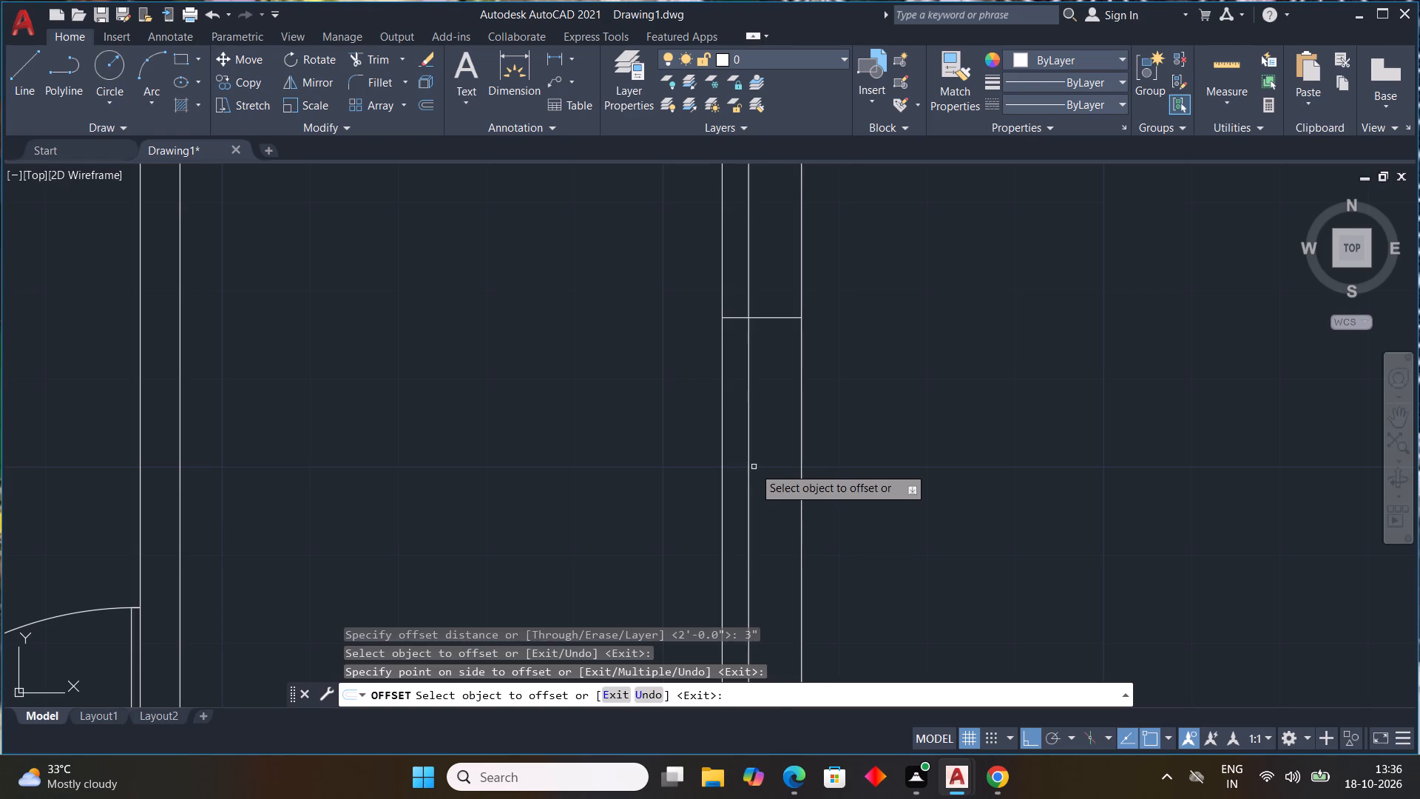
{"action": "left_click_drag", "start_coordinate": [750, 465], "coordinate": [764, 466]}
{"action": "left_click", "coordinate": [774, 466]}
{"action": "key", "text": "Escape"}
{"action": "key", "text": "Escape"}
{"action": "key", "text": "Escape"}
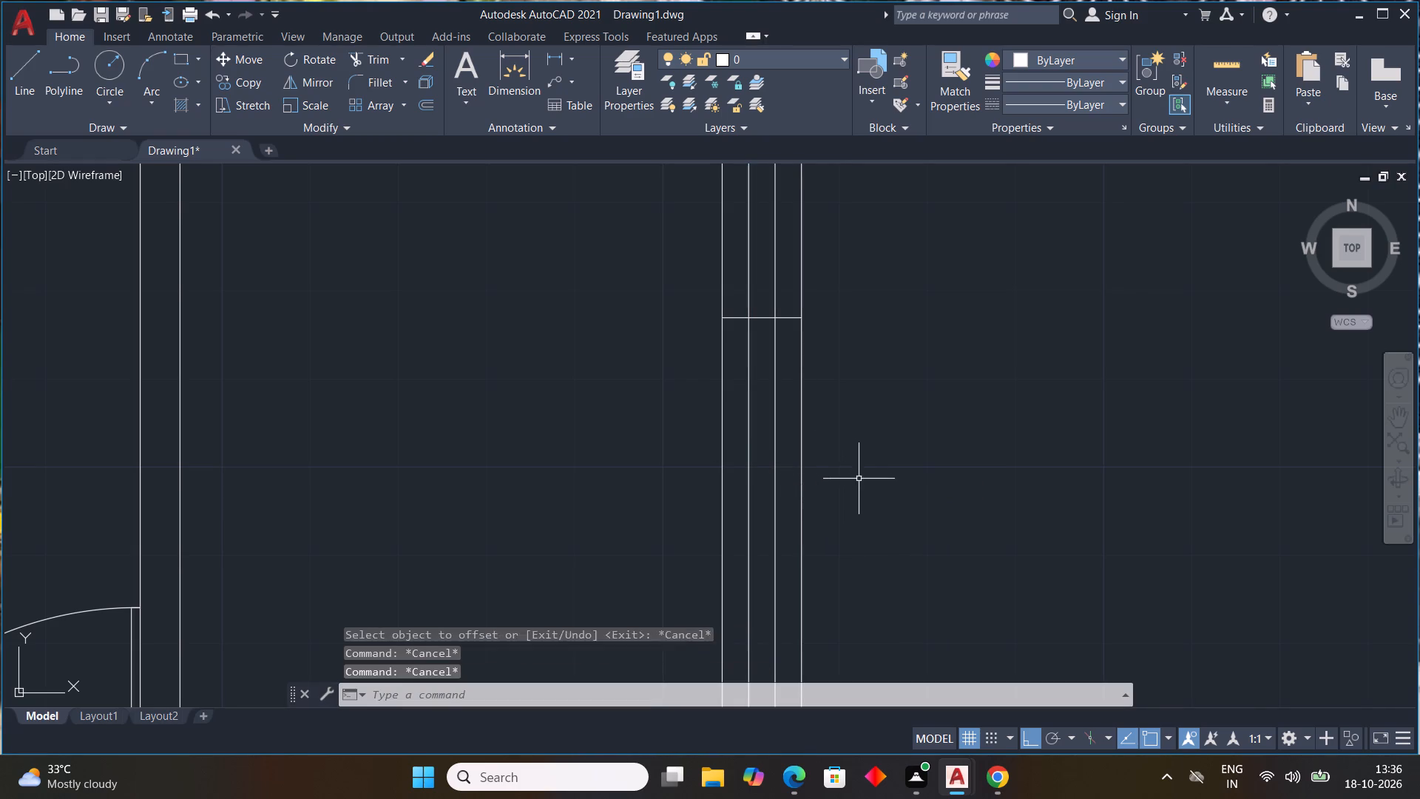
{"action": "key", "text": "Escape"}
Trim both 3" offset lines below and above the jambs so they remain only within the 2' window.
{"action": "scroll", "coordinate": [874, 478], "scroll_direction": "down", "scroll_amount": 4}
{"action": "scroll", "coordinate": [916, 479], "scroll_direction": "up", "scroll_amount": 3}
{"action": "type", "text": "TR"}
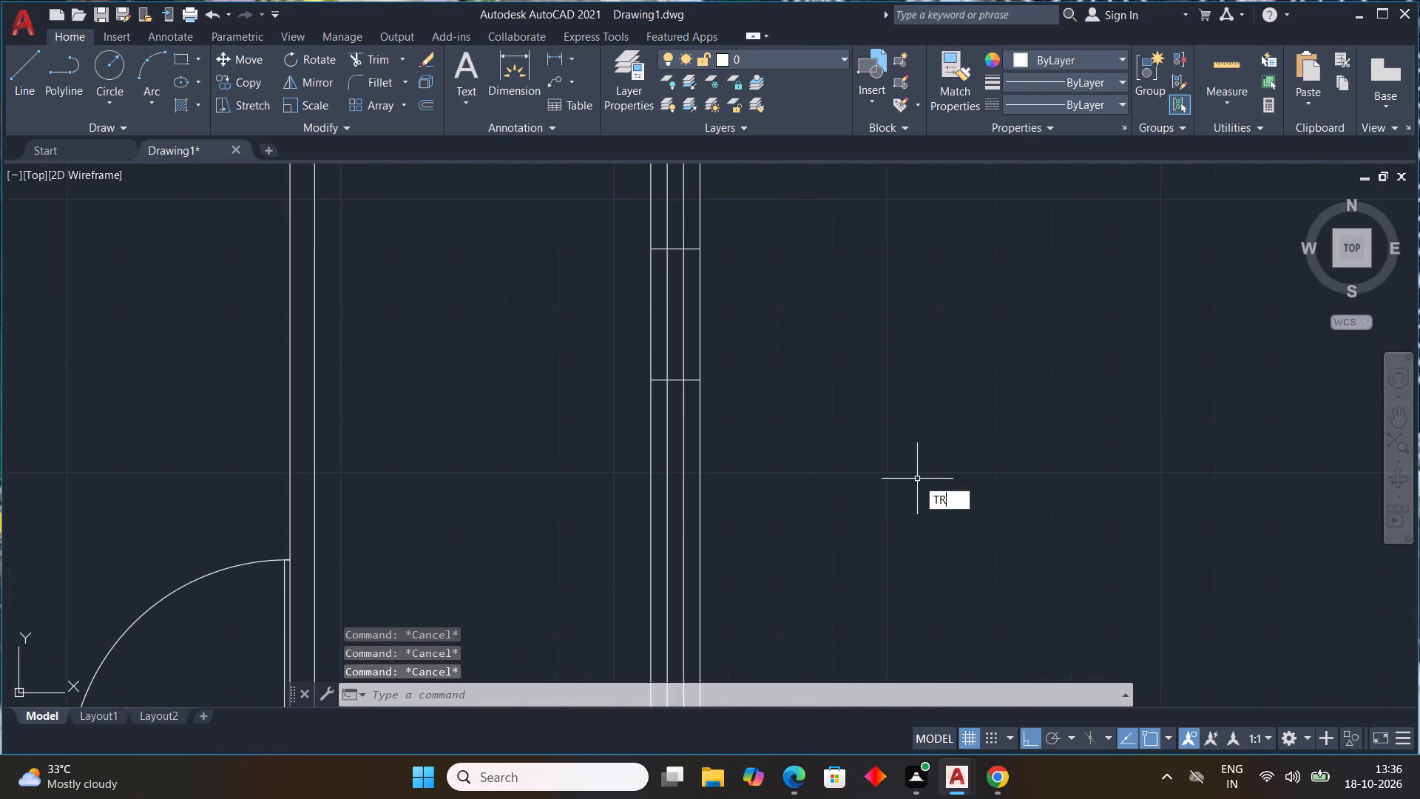
{"action": "key", "text": "space"}
{"action": "left_click", "coordinate": [669, 490]}
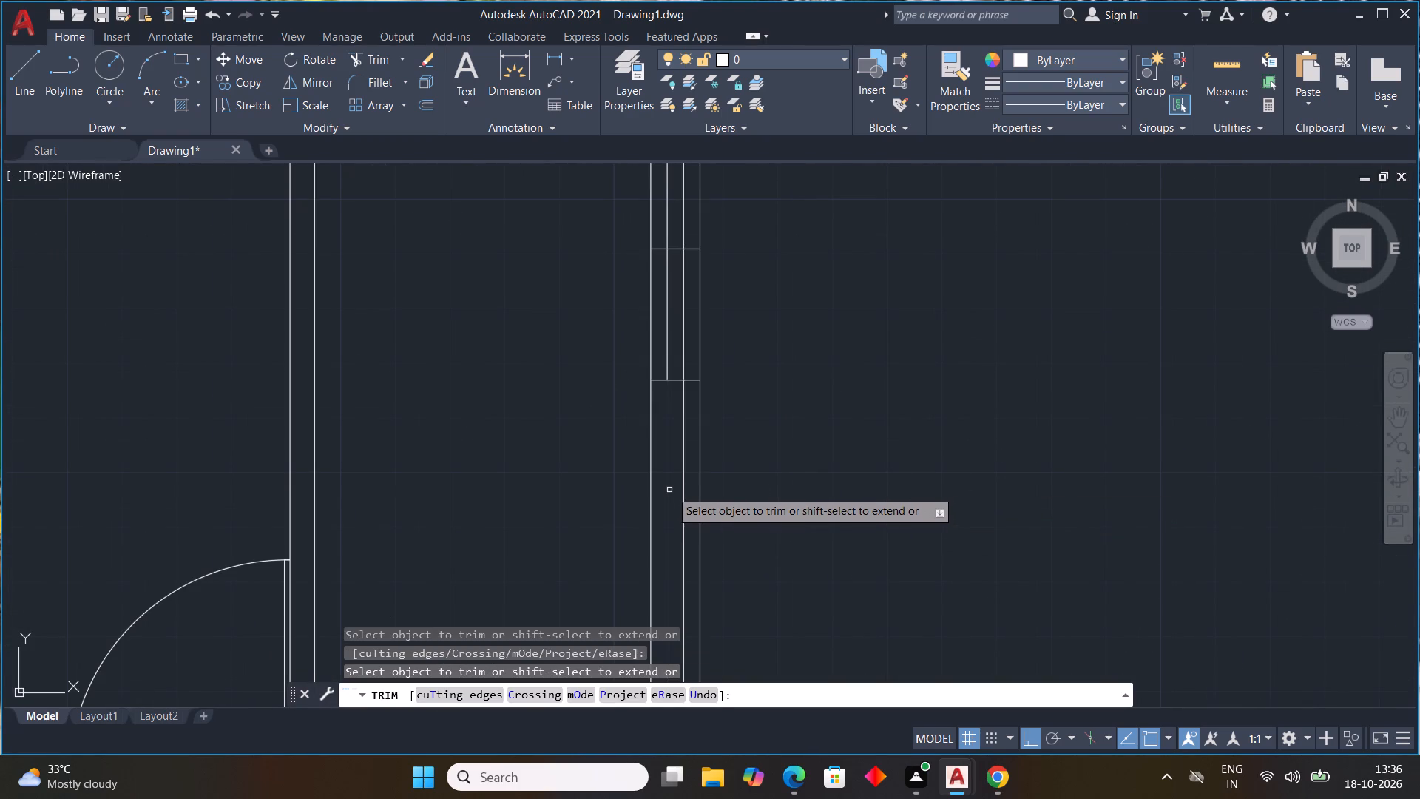
{"action": "left_click", "coordinate": [683, 487]}
{"action": "middle_click_drag", "start_coordinate": [799, 456], "coordinate": [830, 638]}
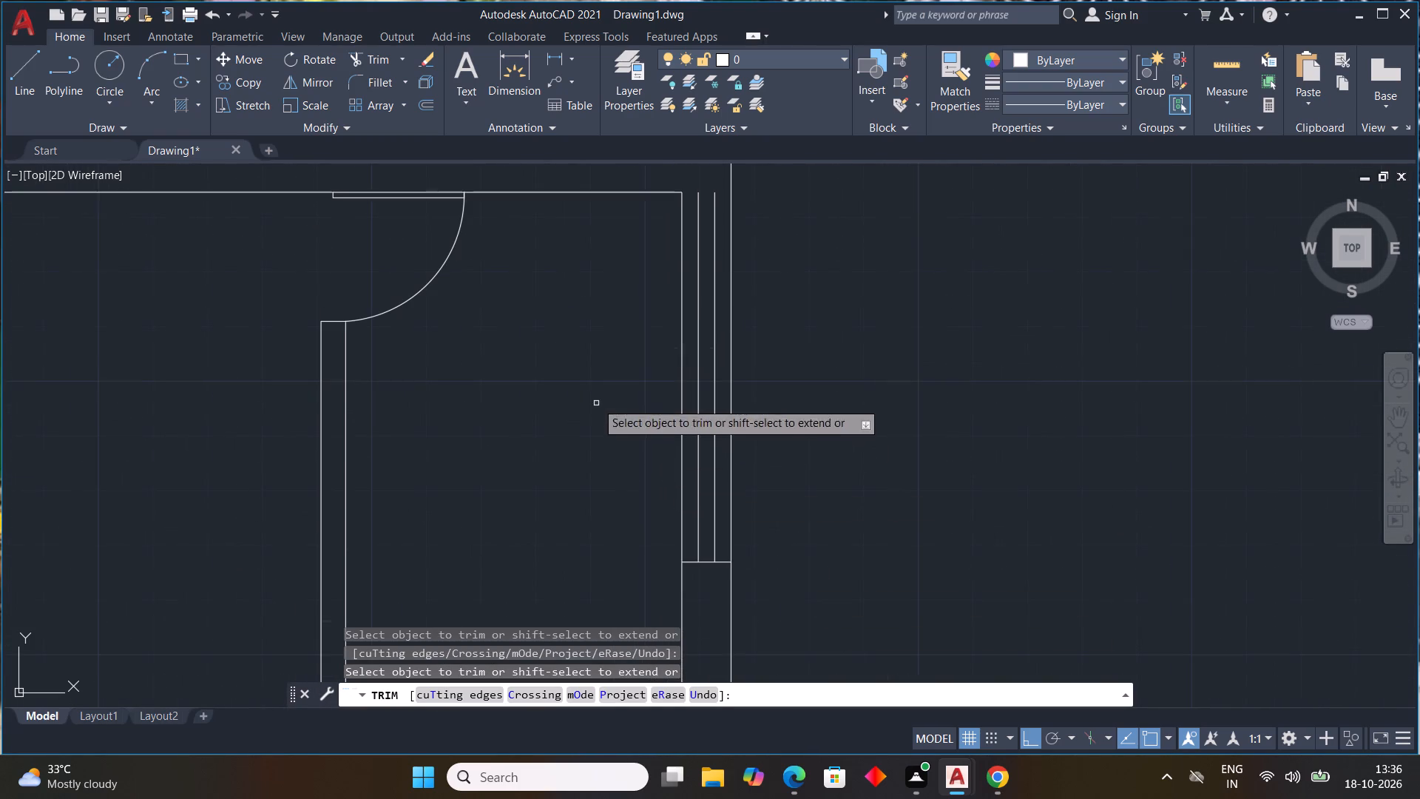
{"action": "left_click", "coordinate": [700, 377]}
{"action": "left_click", "coordinate": [713, 380]}
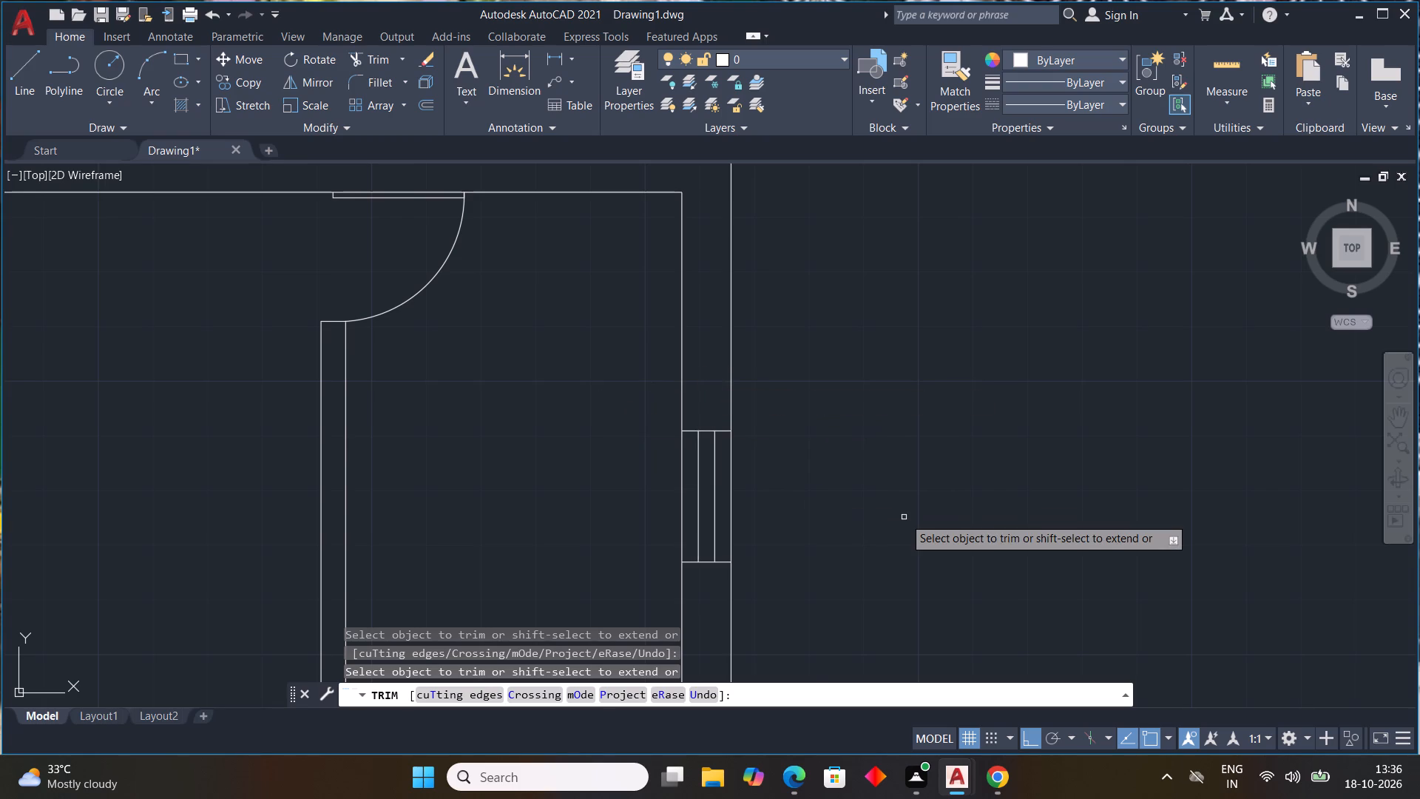
{"action": "scroll", "coordinate": [904, 516], "scroll_direction": "down", "scroll_amount": 3}
{"action": "scroll", "coordinate": [904, 516], "scroll_direction": "up", "scroll_amount": 1}
{"action": "middle_click_drag", "start_coordinate": [904, 515], "coordinate": [919, 451]}
{"action": "key", "text": "Escape"}
{"action": "key", "text": "Escape"}
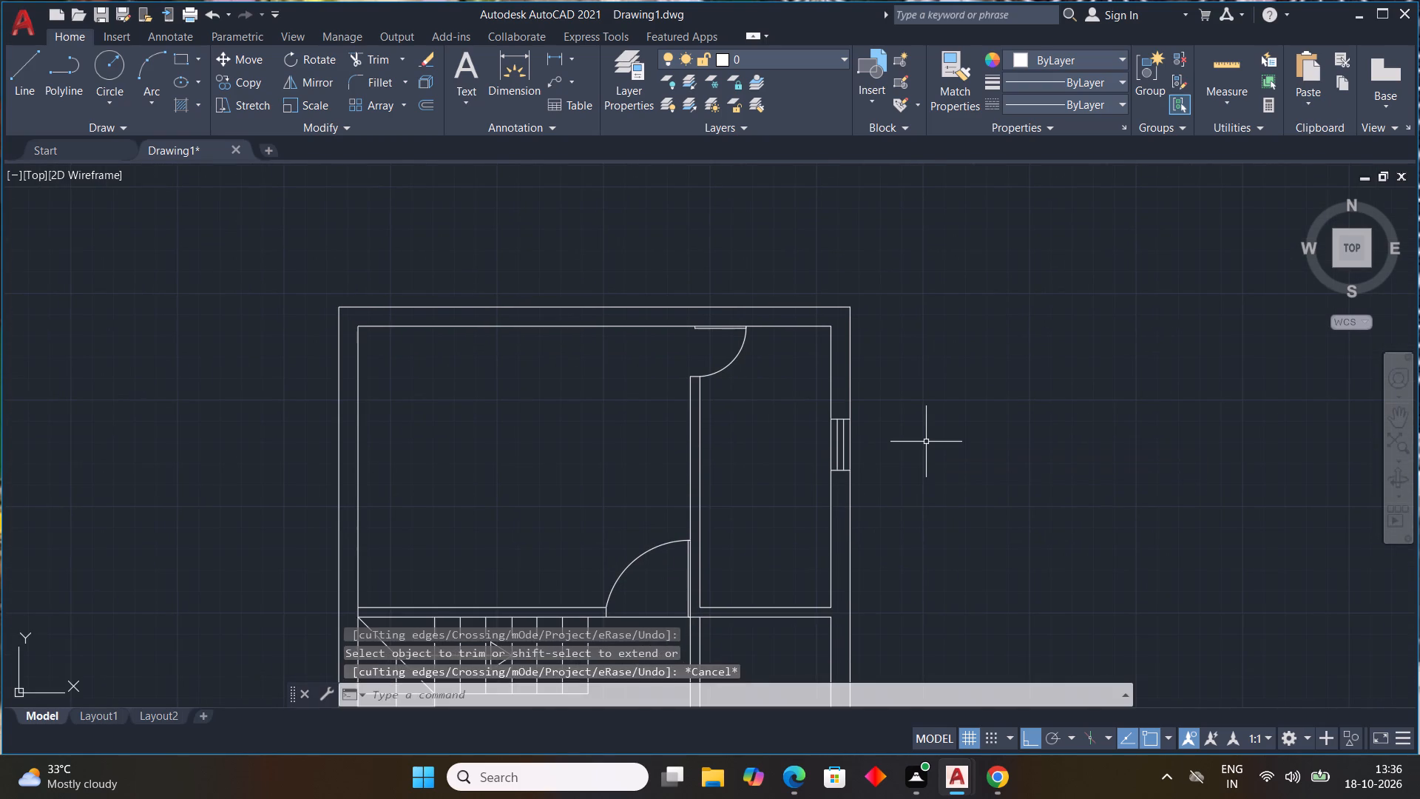
{"action": "key", "text": "Escape"}
{"action": "key", "text": "Escape"}
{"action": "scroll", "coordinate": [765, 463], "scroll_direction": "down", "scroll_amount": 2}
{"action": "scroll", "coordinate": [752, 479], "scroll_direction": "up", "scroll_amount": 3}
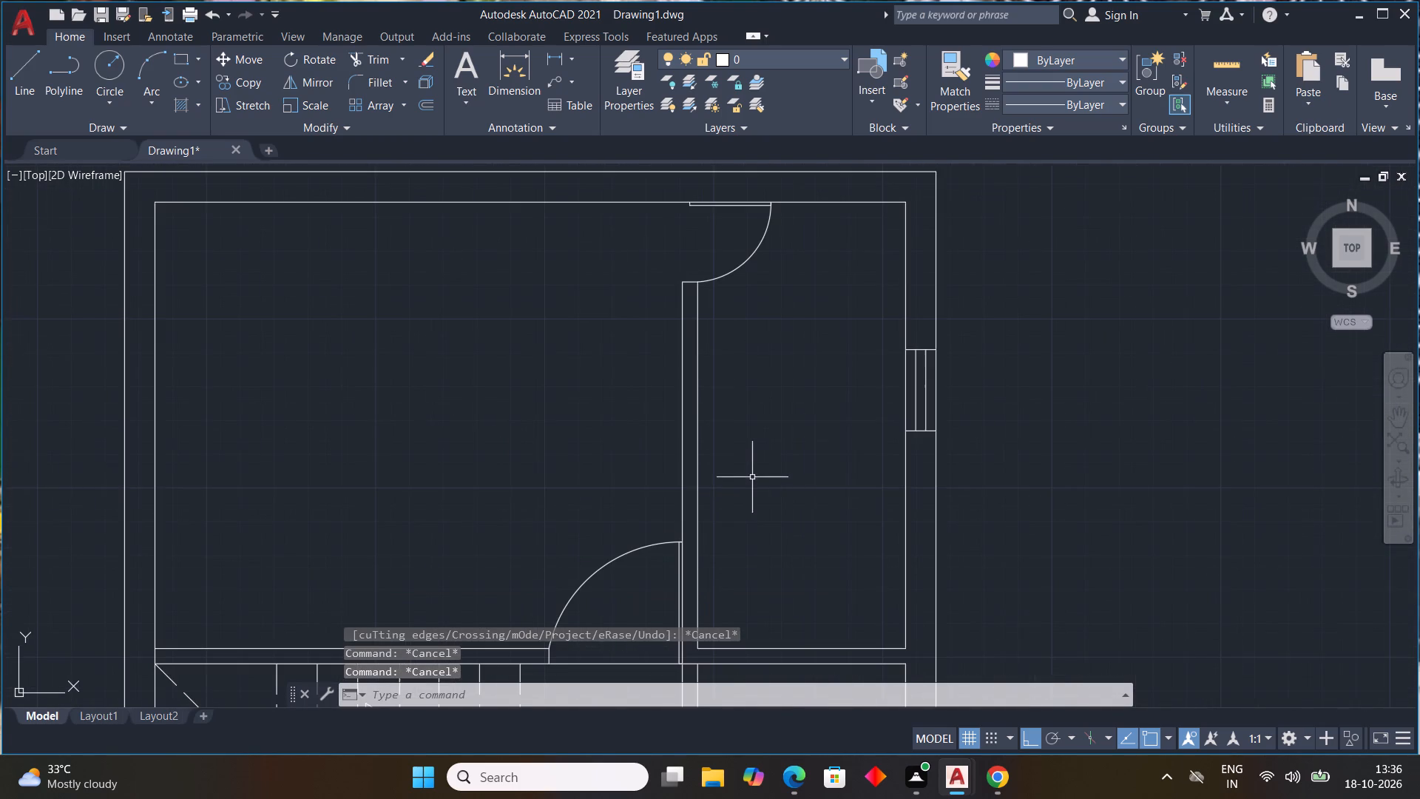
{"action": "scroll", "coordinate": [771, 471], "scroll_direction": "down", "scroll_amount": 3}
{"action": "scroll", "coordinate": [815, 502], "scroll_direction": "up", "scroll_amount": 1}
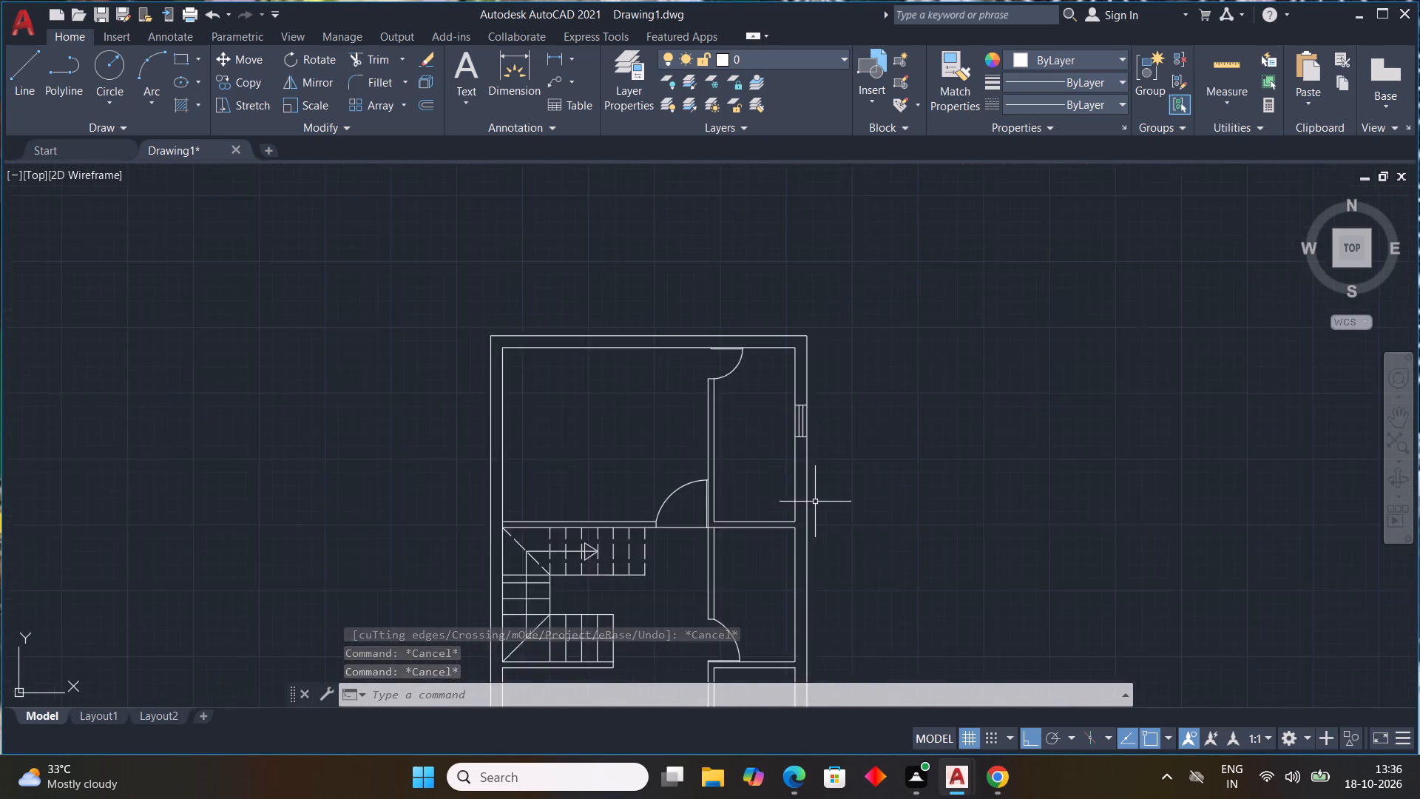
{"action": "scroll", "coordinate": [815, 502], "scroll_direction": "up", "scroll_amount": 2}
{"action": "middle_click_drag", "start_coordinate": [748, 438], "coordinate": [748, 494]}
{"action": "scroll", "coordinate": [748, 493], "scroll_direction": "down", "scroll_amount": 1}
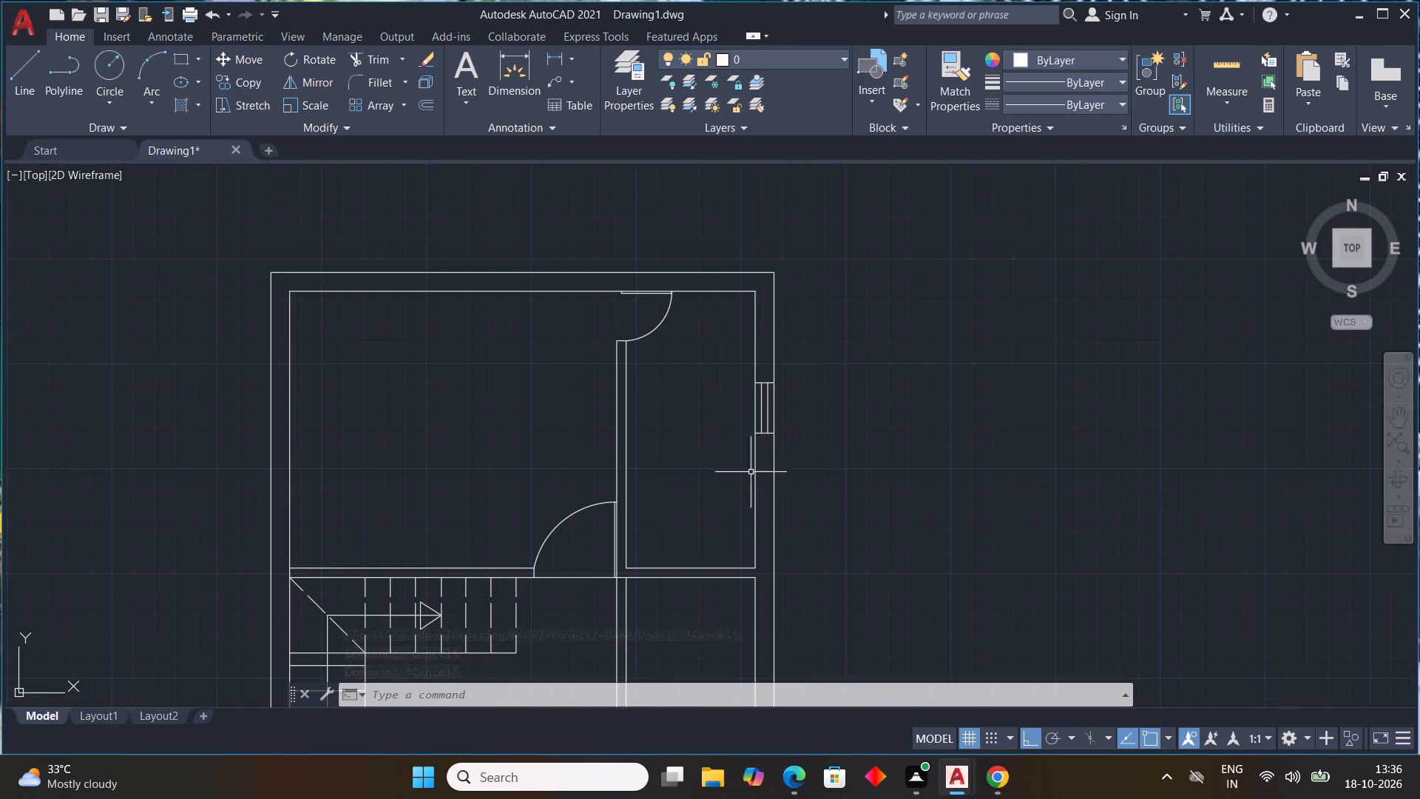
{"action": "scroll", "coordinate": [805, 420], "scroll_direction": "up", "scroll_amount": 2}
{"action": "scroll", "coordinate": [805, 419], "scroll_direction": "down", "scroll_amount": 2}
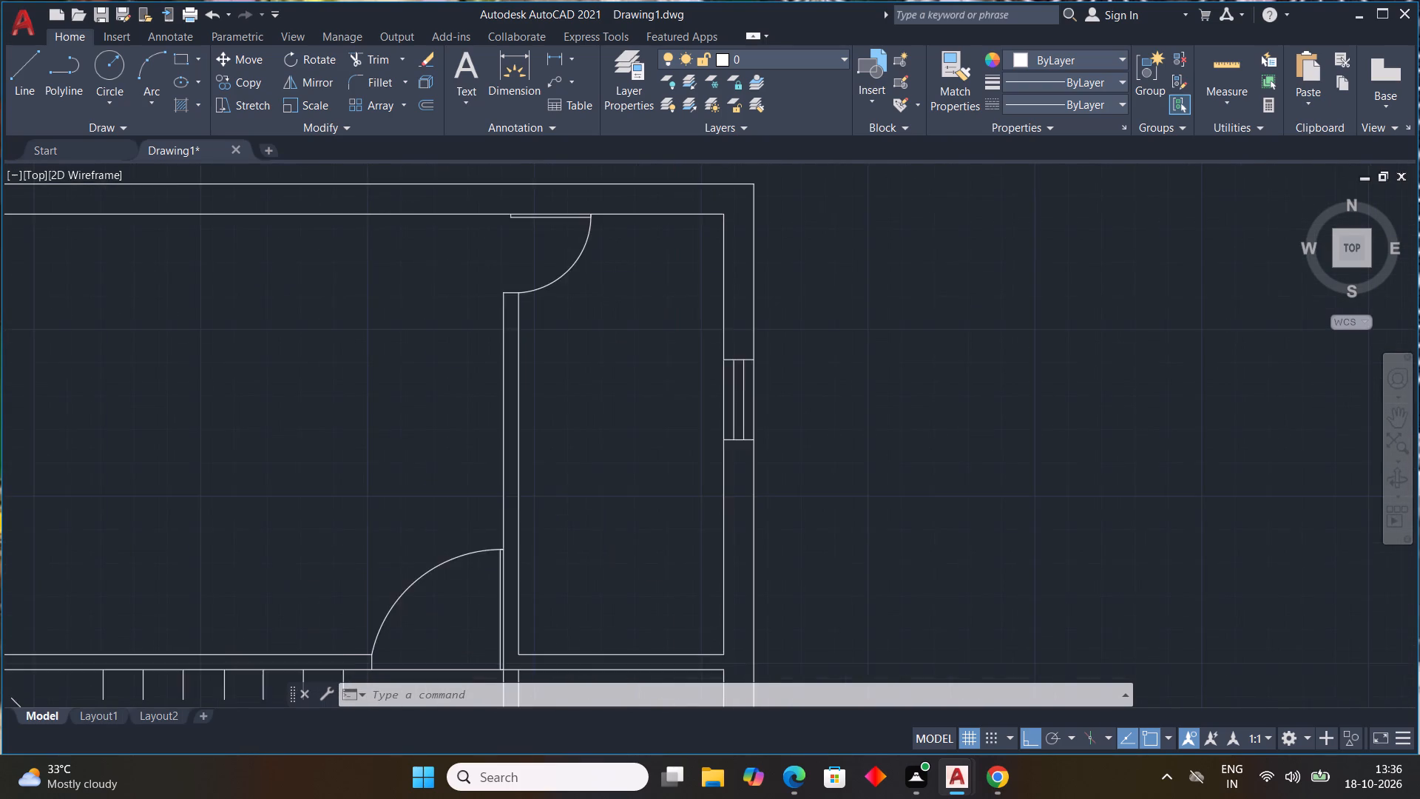
Copy the top-right room's 2' window down the right outer wall into the room opposite the staircase.
{"action": "scroll", "coordinate": [743, 411], "scroll_direction": "up", "scroll_amount": 3}
{"action": "left_click", "coordinate": [834, 287]}
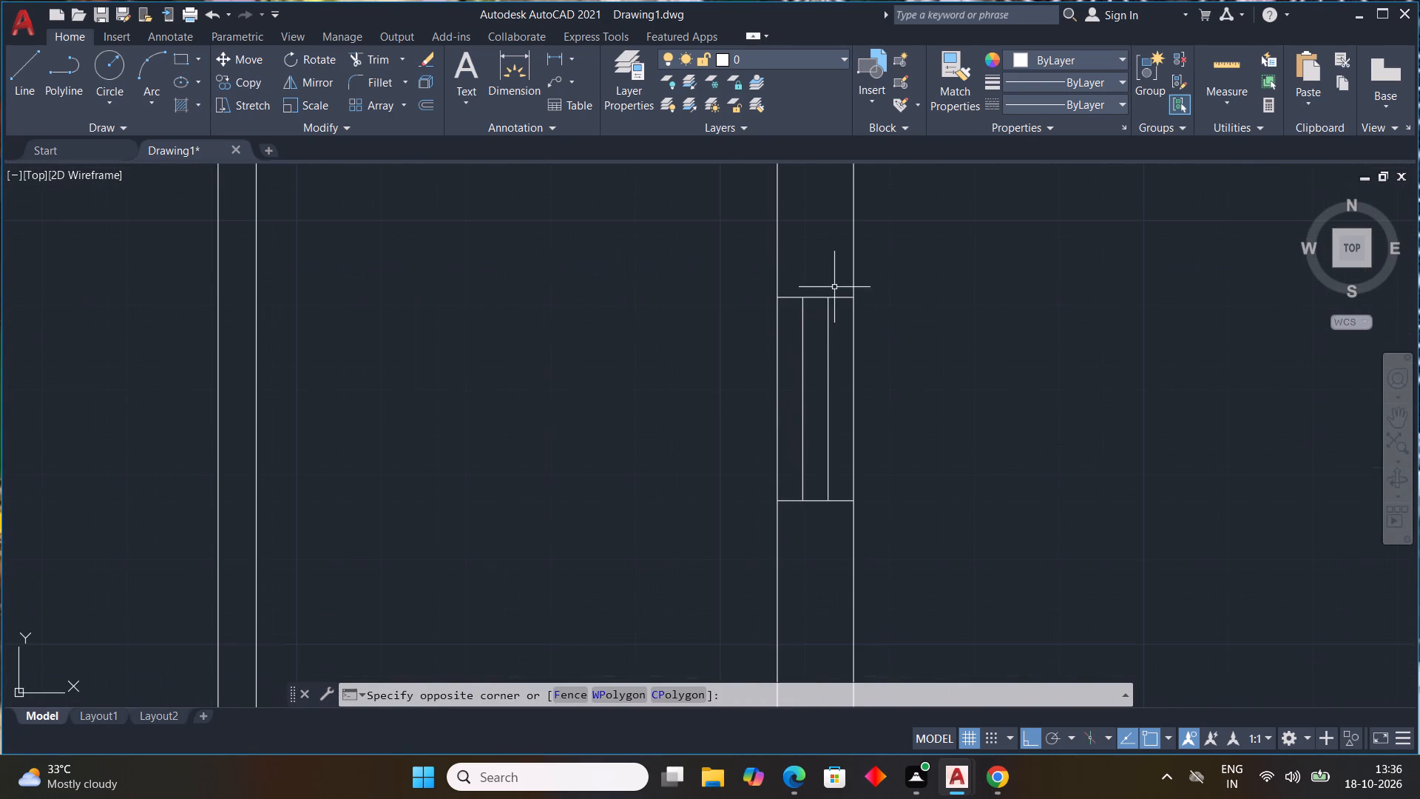
{"action": "left_click", "coordinate": [792, 513]}
{"action": "key", "text": "c"}
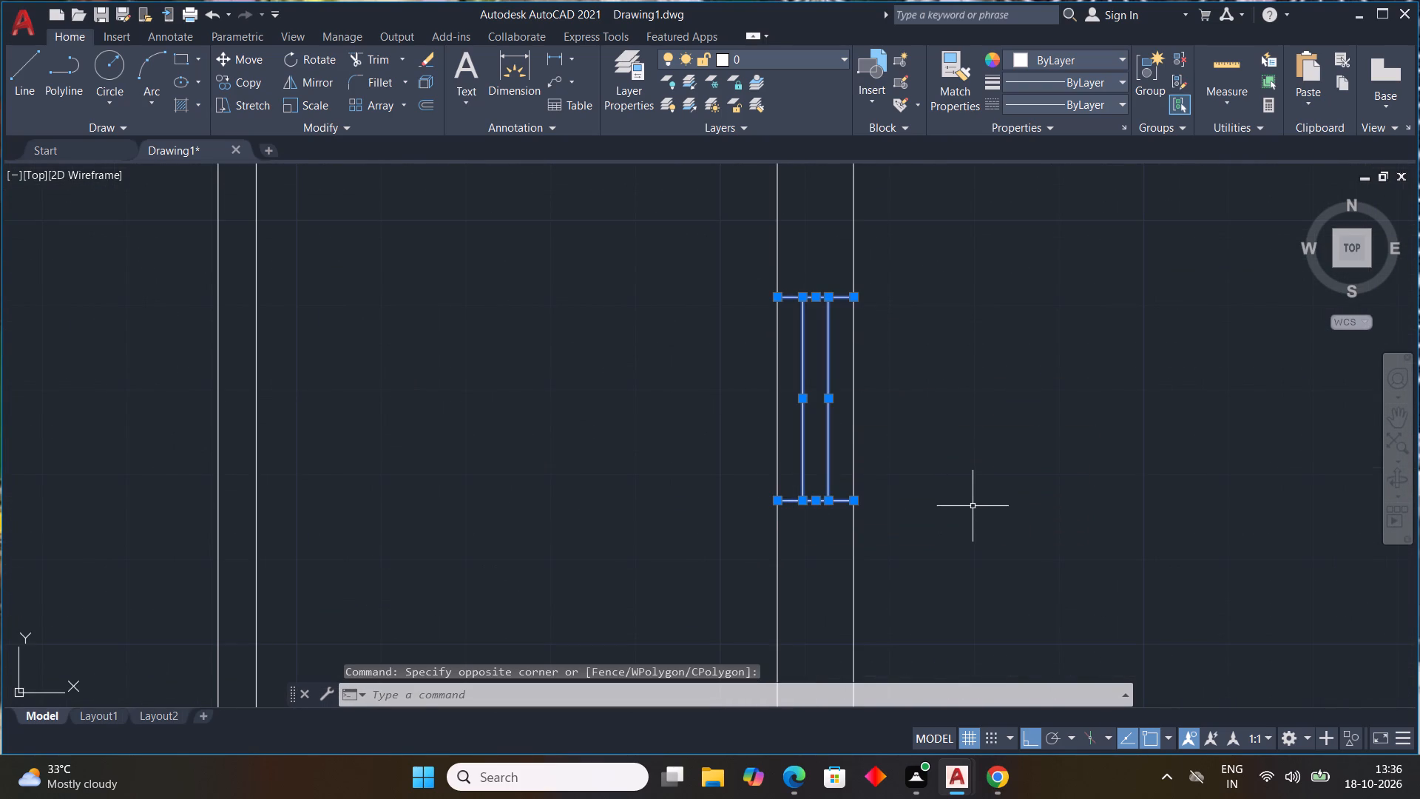
{"action": "key", "text": "o"}
{"action": "key", "text": "space"}
{"action": "left_click", "coordinate": [774, 502]}
{"action": "scroll", "coordinate": [1038, 607], "scroll_direction": "down", "scroll_amount": 3}
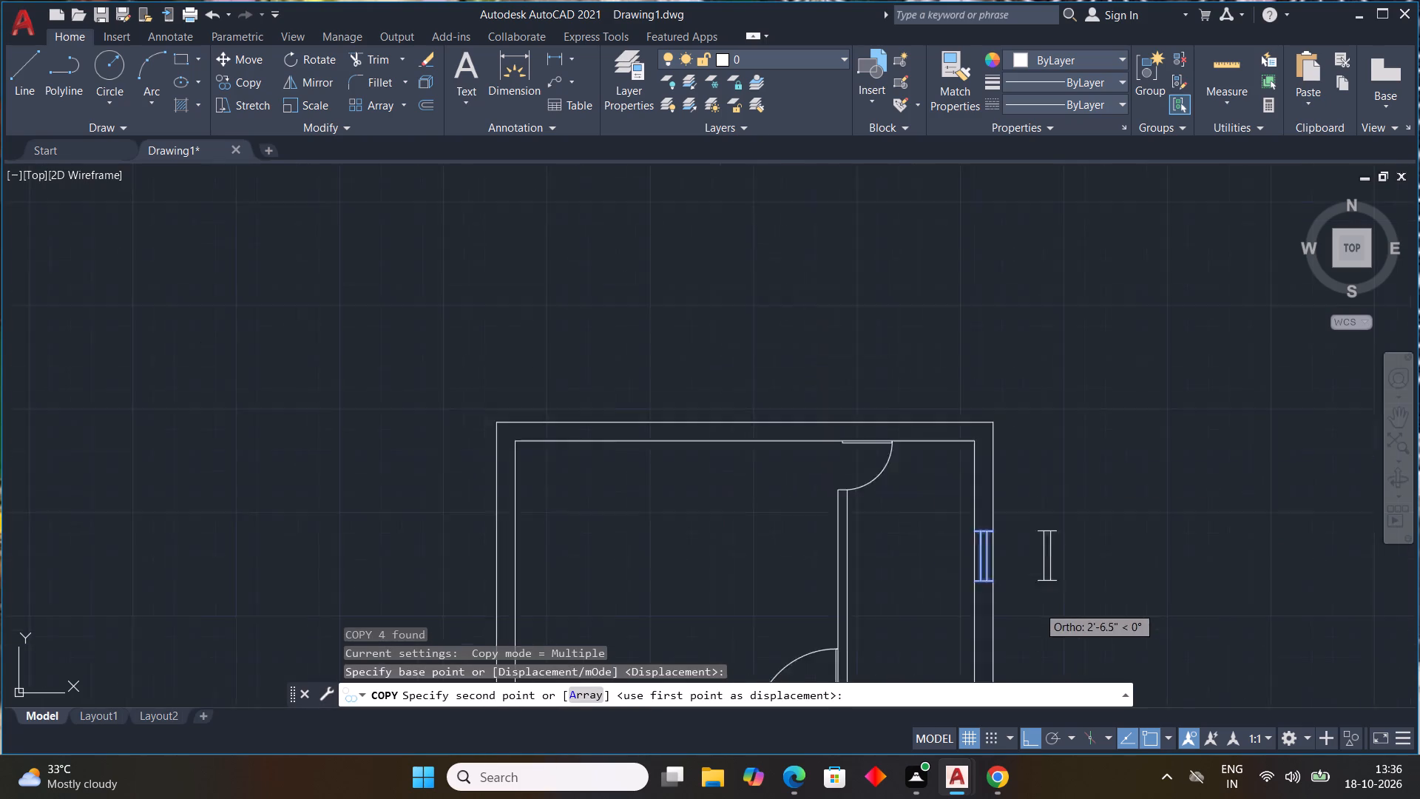
{"action": "scroll", "coordinate": [1038, 605], "scroll_direction": "down", "scroll_amount": 1}
{"action": "middle_click_drag", "start_coordinate": [1032, 584], "coordinate": [1027, 462]}
{"action": "key", "text": "F8"}
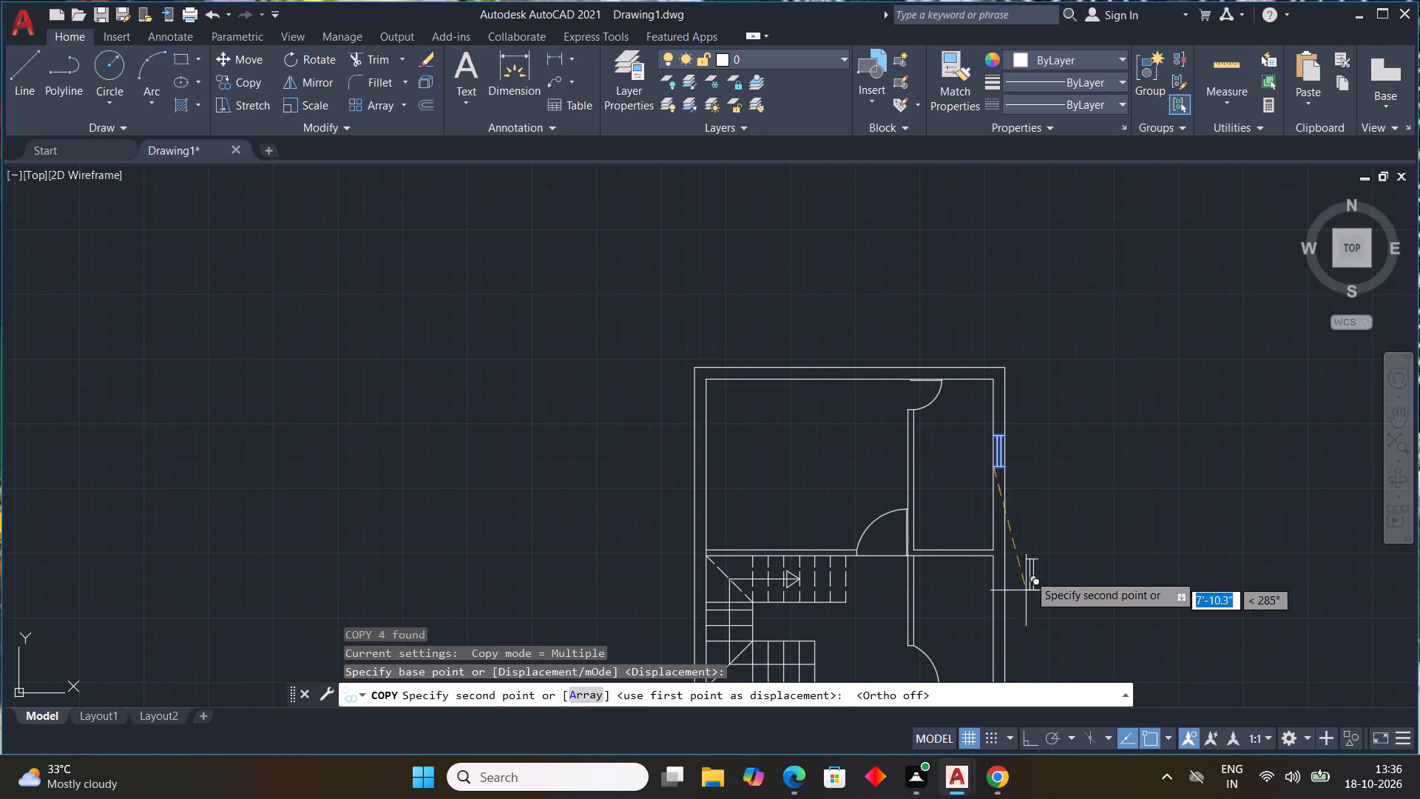
{"action": "middle_click_drag", "start_coordinate": [1032, 533], "coordinate": [919, 366]}
{"action": "scroll", "coordinate": [870, 449], "scroll_direction": "up", "scroll_amount": 3}
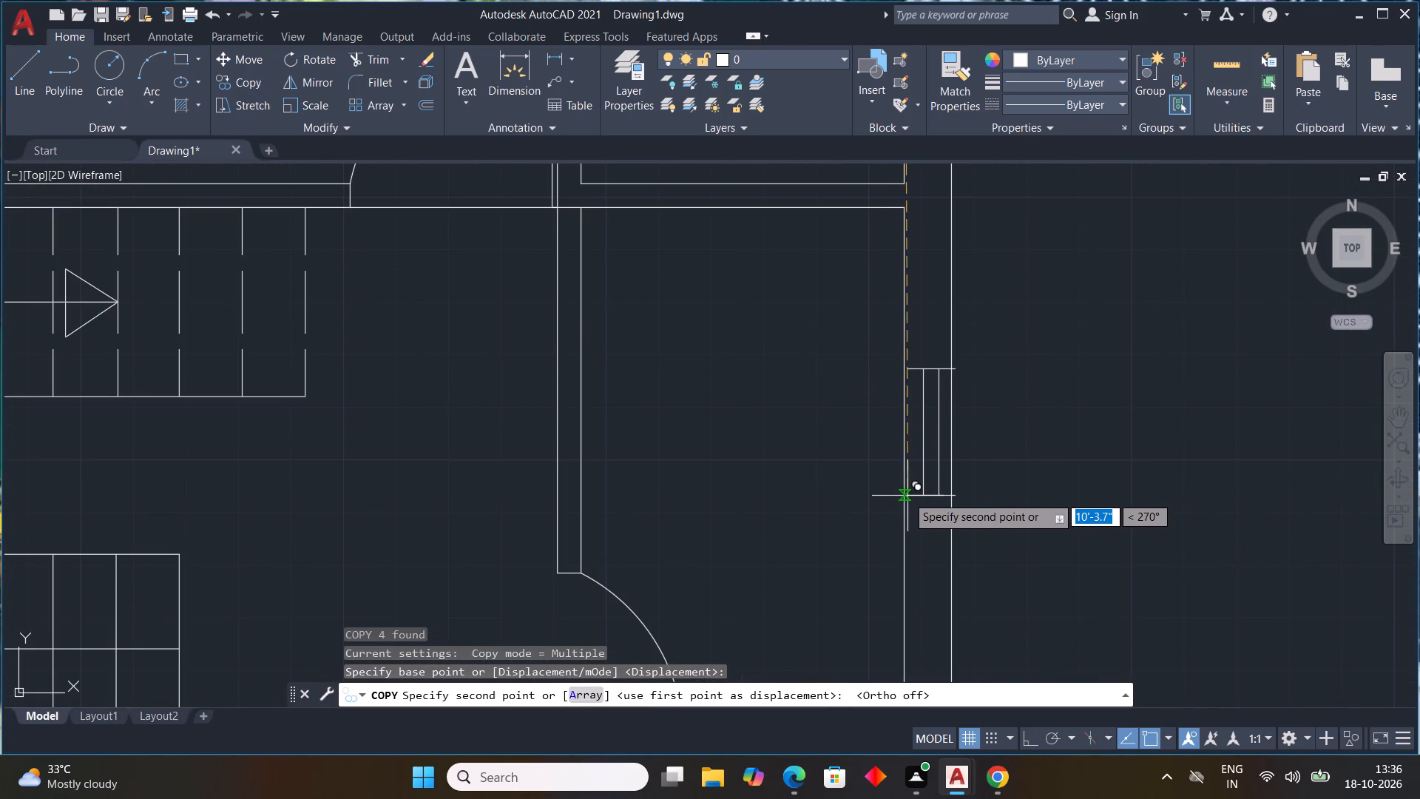
{"action": "left_click", "coordinate": [906, 496]}
{"action": "scroll", "coordinate": [978, 488], "scroll_direction": "down", "scroll_amount": 2}
{"action": "middle_click_drag", "start_coordinate": [1042, 503], "coordinate": [924, 329]}
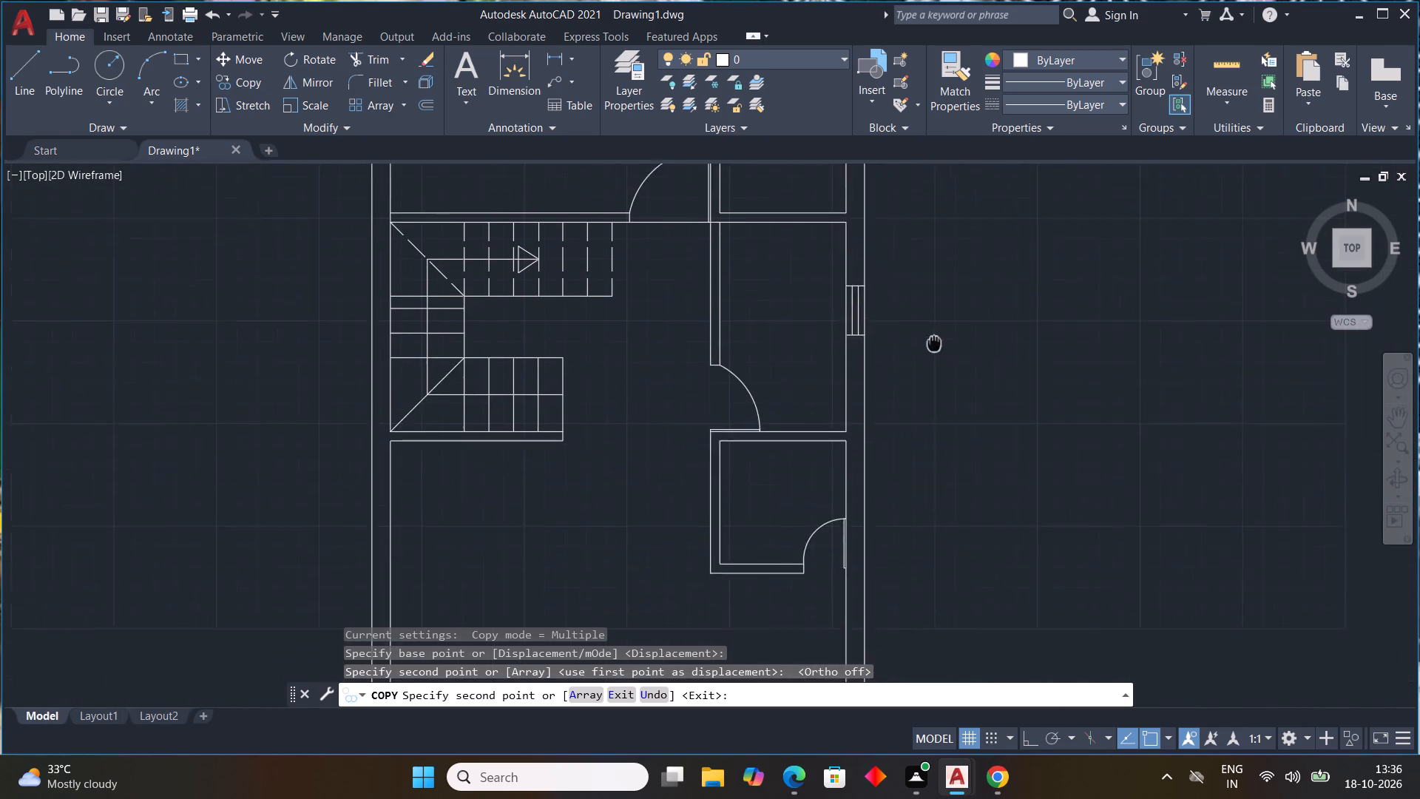
{"action": "middle_click_drag", "start_coordinate": [924, 329], "coordinate": [912, 310]}
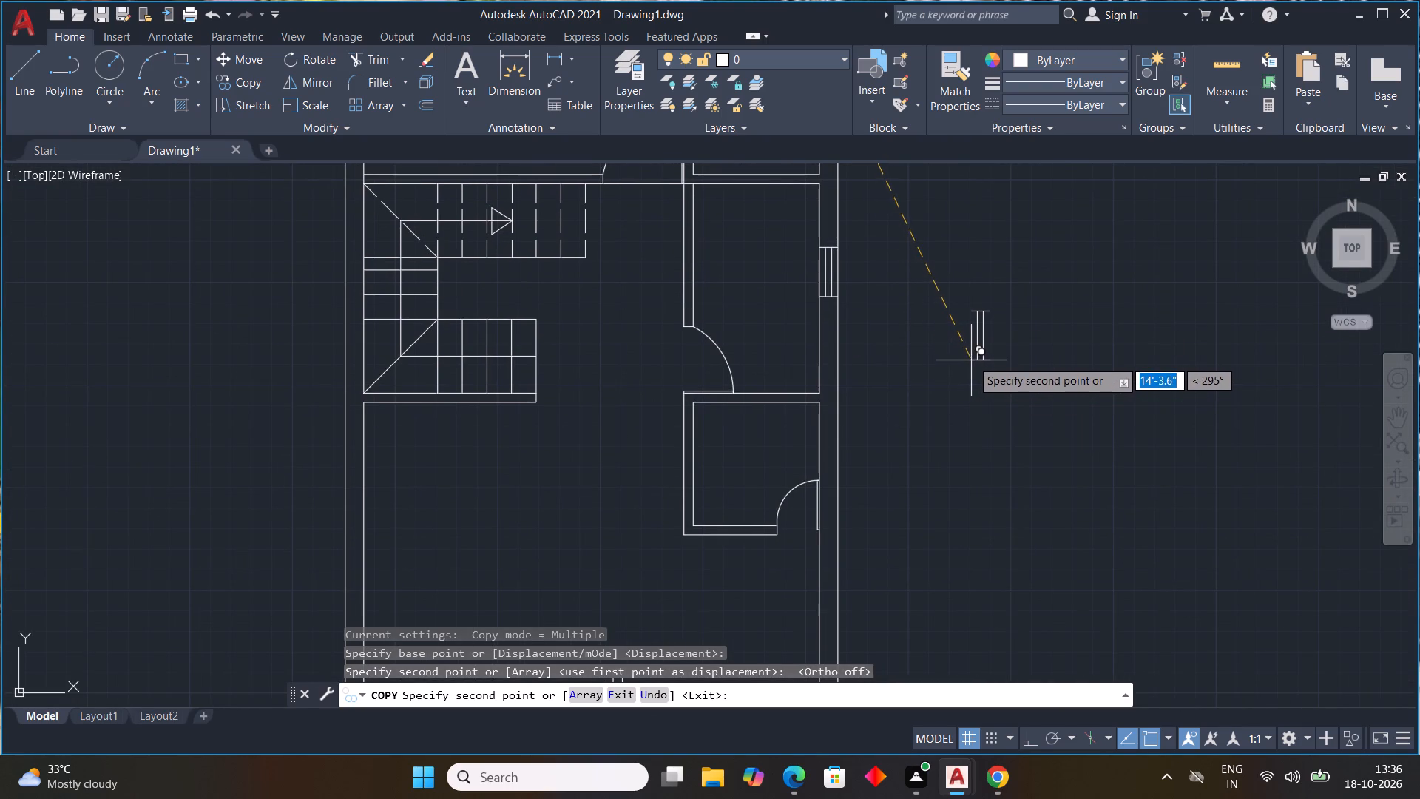
{"action": "key", "text": "Escape"}
Copy the 4' window from the bottom outer wall to the empty space right of the plan.
{"action": "scroll", "coordinate": [933, 428], "scroll_direction": "down", "scroll_amount": 2}
{"action": "middle_click_drag", "start_coordinate": [958, 484], "coordinate": [962, 368]}
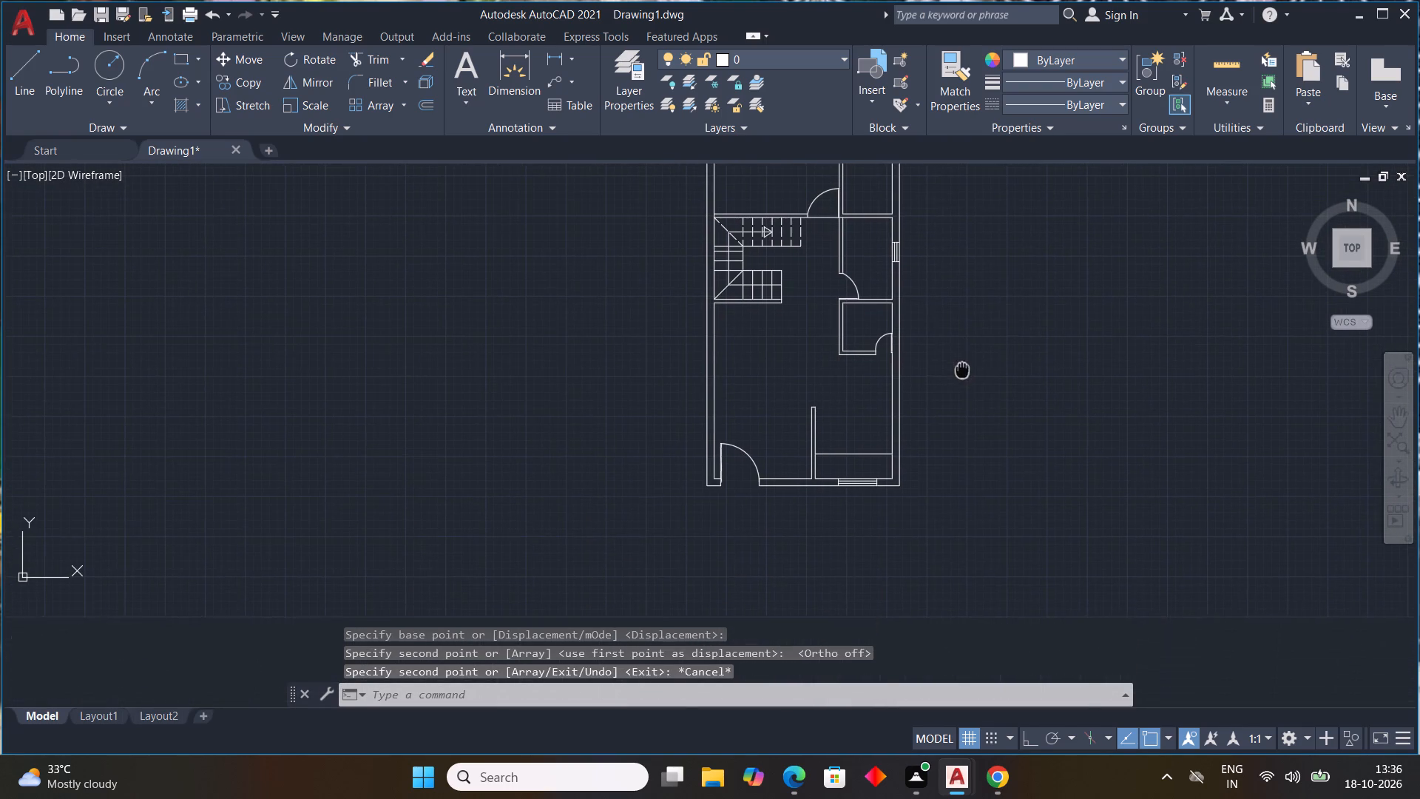
{"action": "middle_click_drag", "start_coordinate": [962, 368], "coordinate": [962, 368]}
{"action": "scroll", "coordinate": [887, 497], "scroll_direction": "up", "scroll_amount": 5}
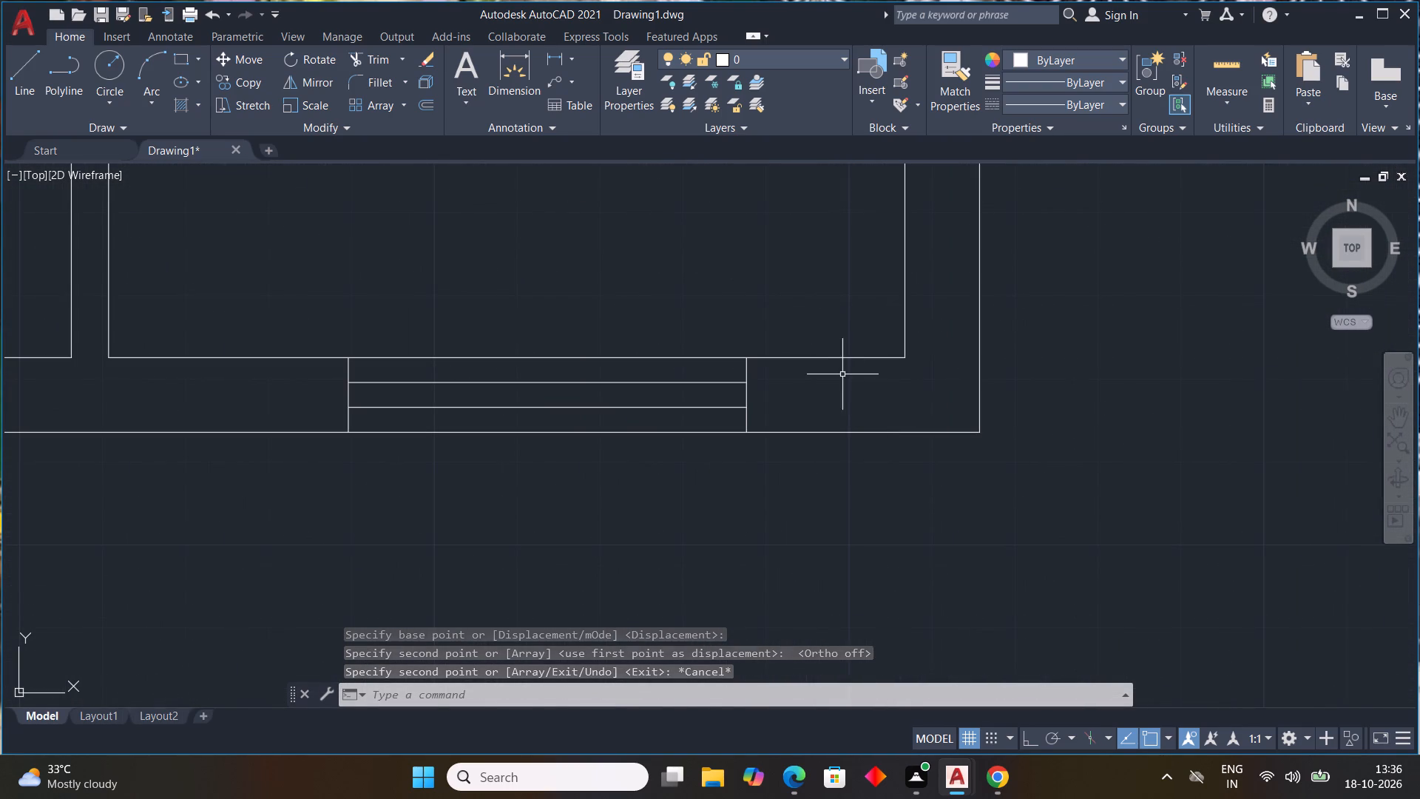
{"action": "left_click", "coordinate": [839, 374]}
{"action": "left_click", "coordinate": [326, 413]}
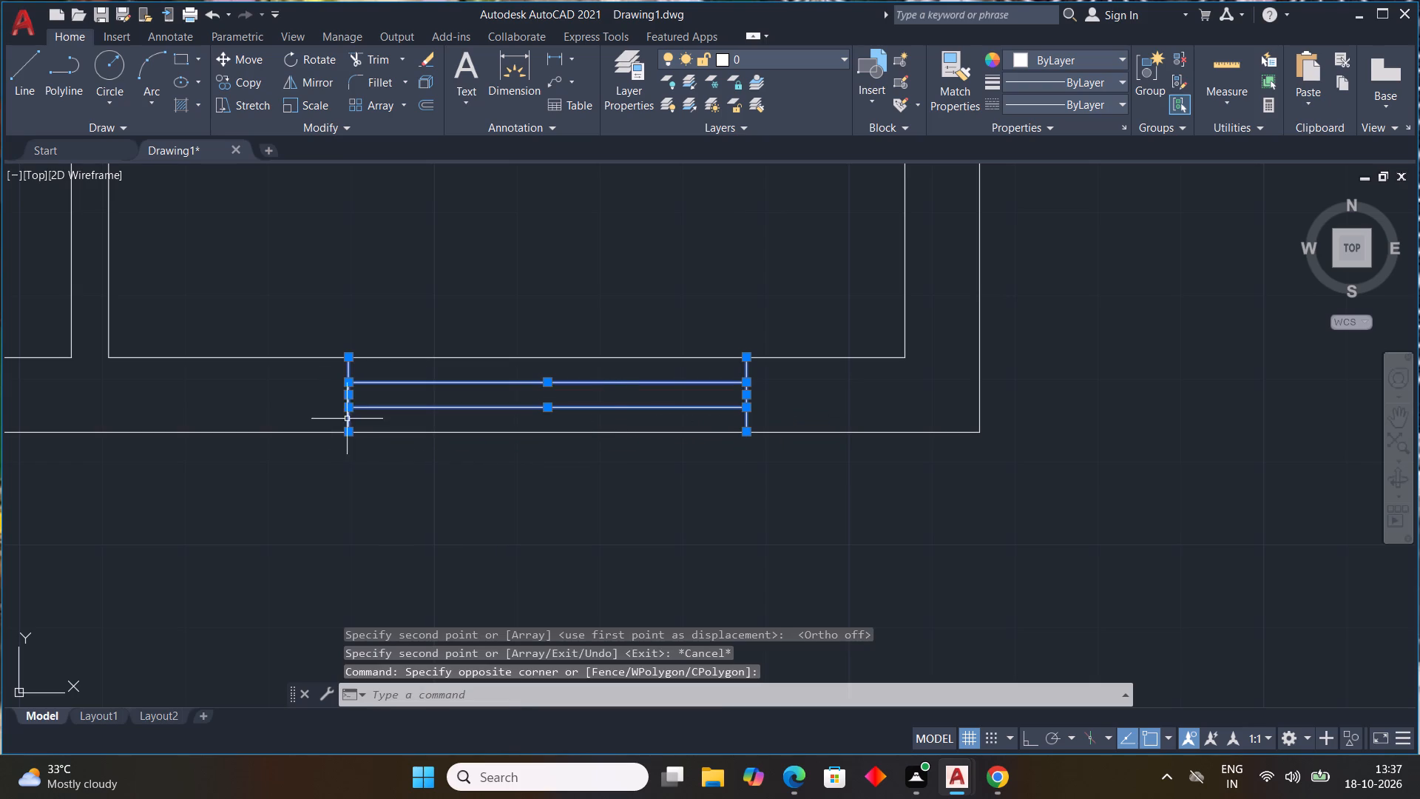
{"action": "key", "text": "c"}
{"action": "type", "text": "O"}
{"action": "key", "text": "space"}
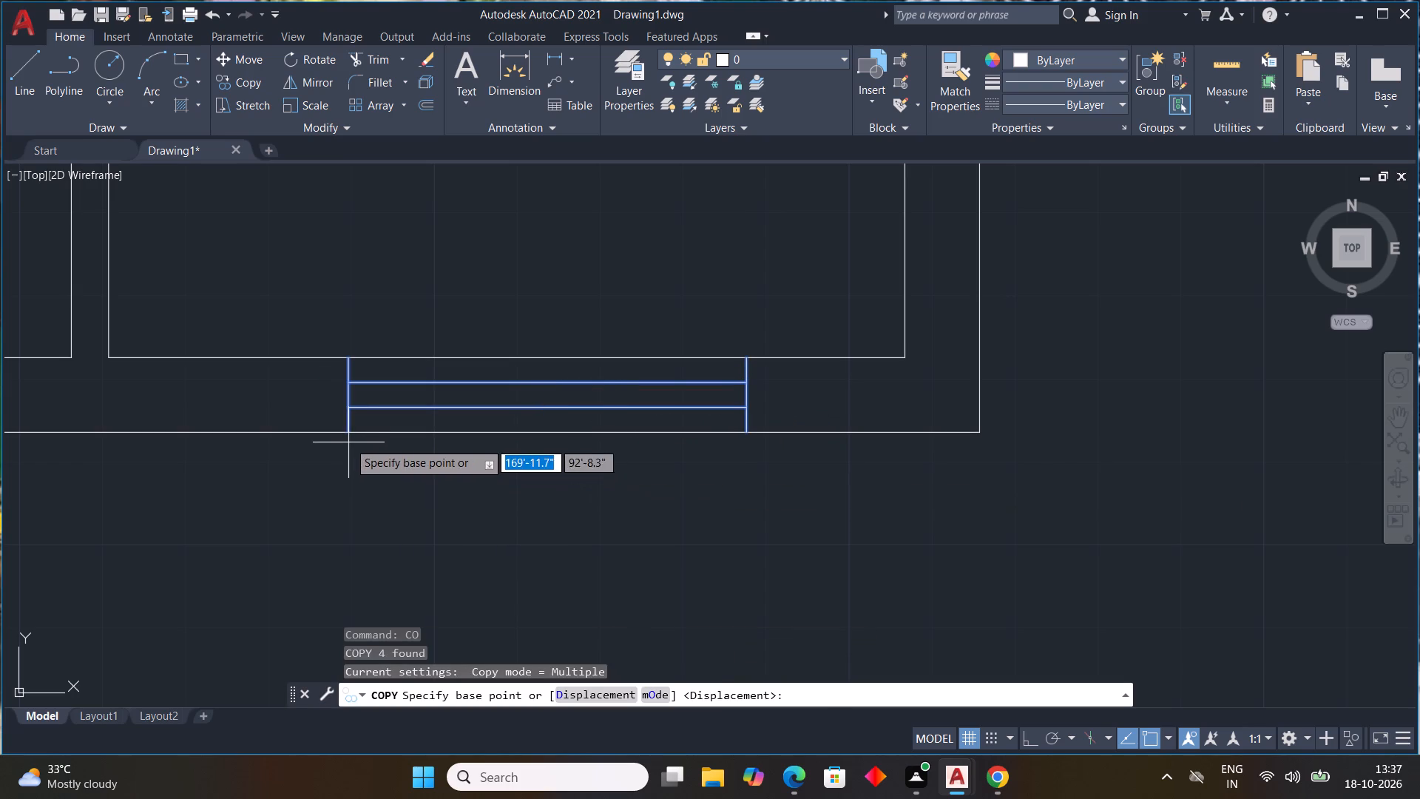
{"action": "left_click_drag", "start_coordinate": [343, 434], "coordinate": [374, 436]}
{"action": "scroll", "coordinate": [1148, 398], "scroll_direction": "down", "scroll_amount": 4}
{"action": "middle_click_drag", "start_coordinate": [1106, 423], "coordinate": [995, 549]}
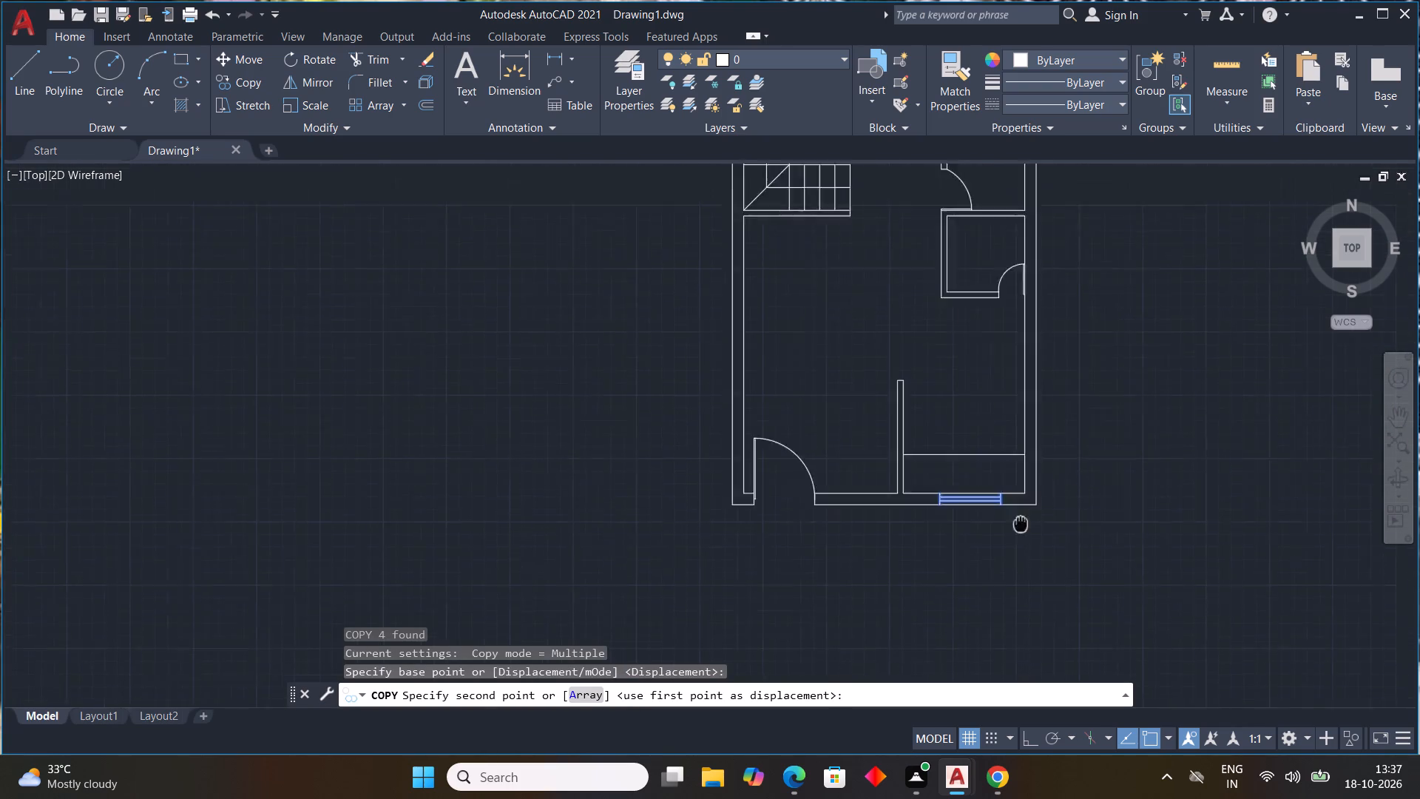
{"action": "middle_click_drag", "start_coordinate": [995, 549], "coordinate": [950, 577]}
{"action": "left_click", "coordinate": [1147, 400]}
{"action": "key", "text": "Escape"}
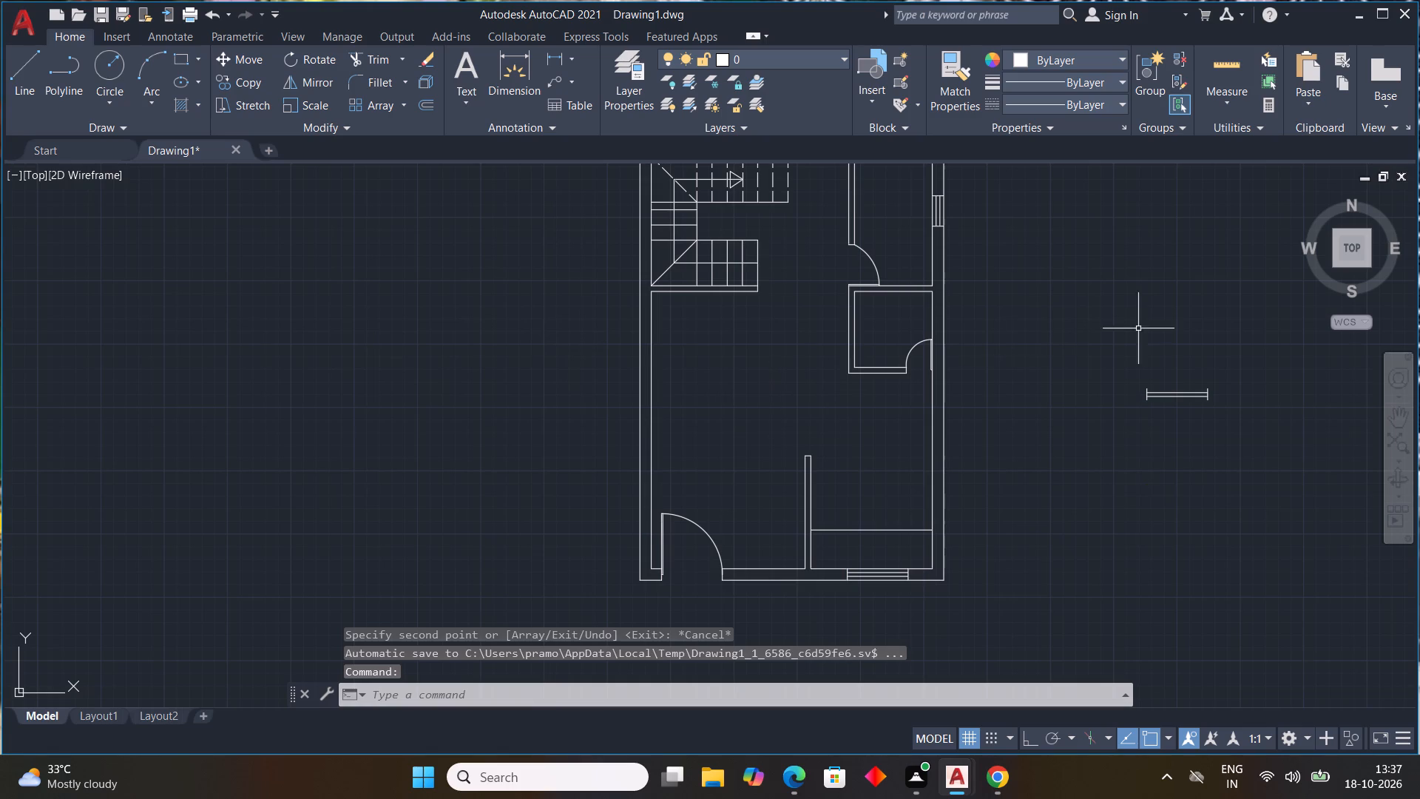
Rotate the loose 4' window copy to a vertical orientation about its right end.
{"action": "left_click_drag", "start_coordinate": [1266, 357], "coordinate": [1250, 369]}
{"action": "left_click", "coordinate": [1086, 454]}
{"action": "key", "text": "r"}
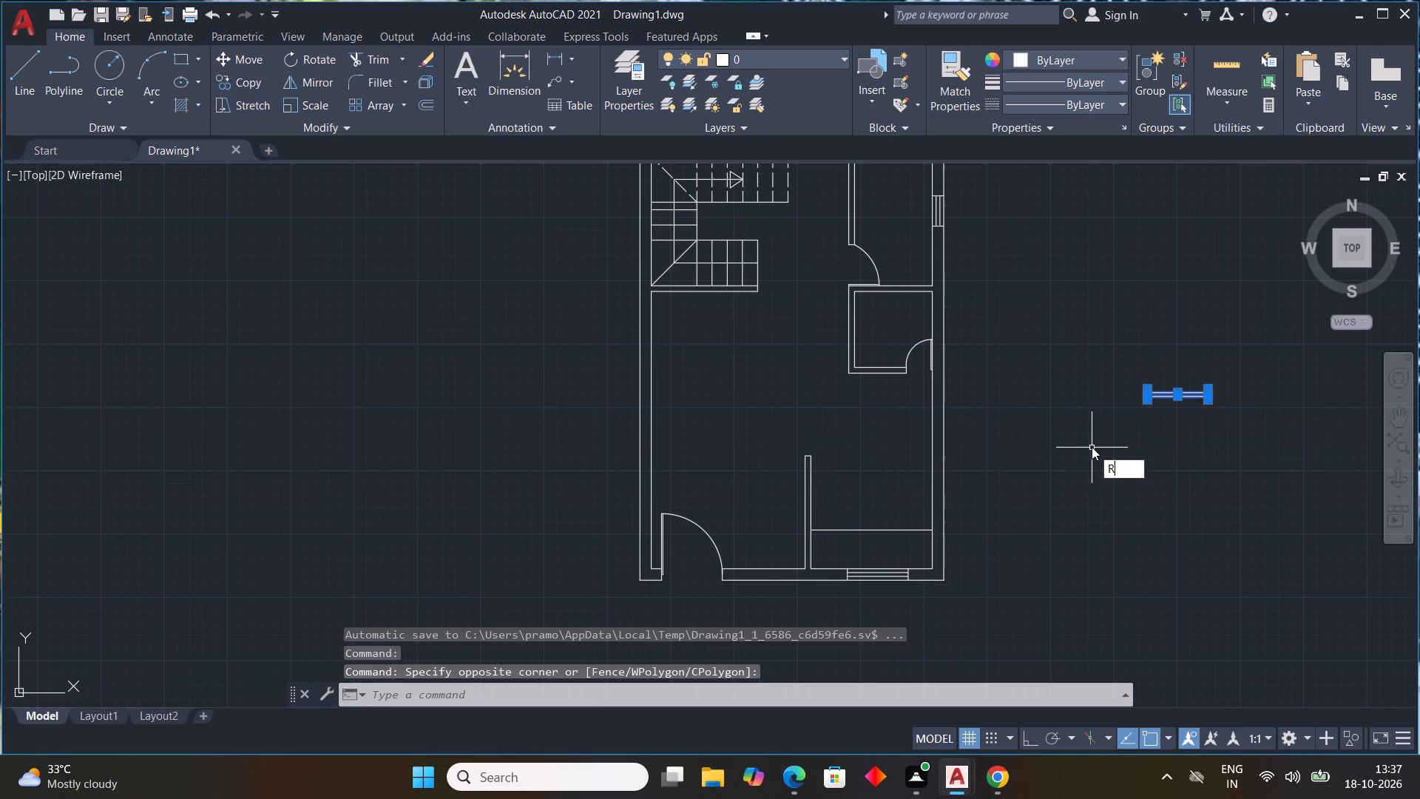
{"action": "key", "text": "o"}
{"action": "key", "text": "space"}
{"action": "left_click", "coordinate": [1211, 399]}
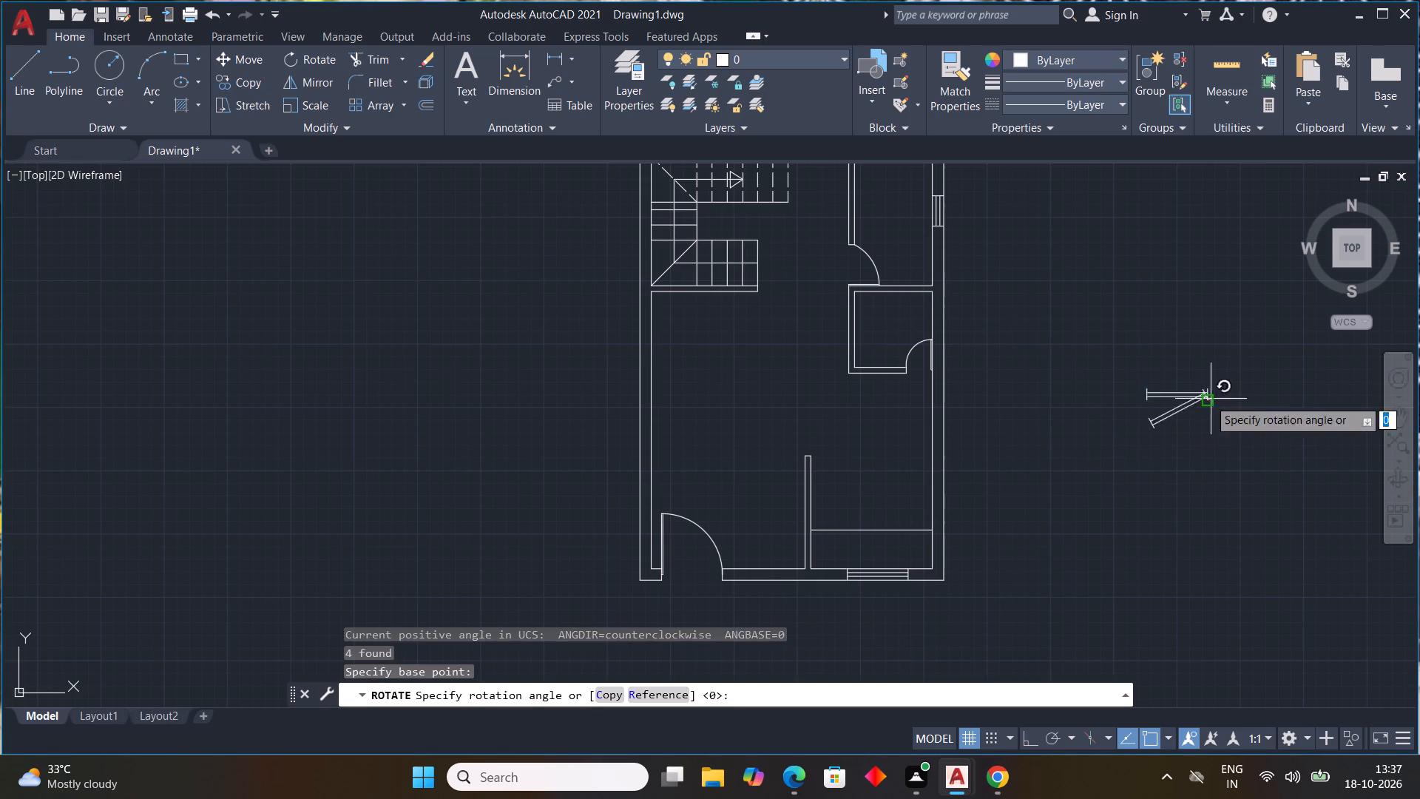
{"action": "left_click", "coordinate": [1206, 475]}
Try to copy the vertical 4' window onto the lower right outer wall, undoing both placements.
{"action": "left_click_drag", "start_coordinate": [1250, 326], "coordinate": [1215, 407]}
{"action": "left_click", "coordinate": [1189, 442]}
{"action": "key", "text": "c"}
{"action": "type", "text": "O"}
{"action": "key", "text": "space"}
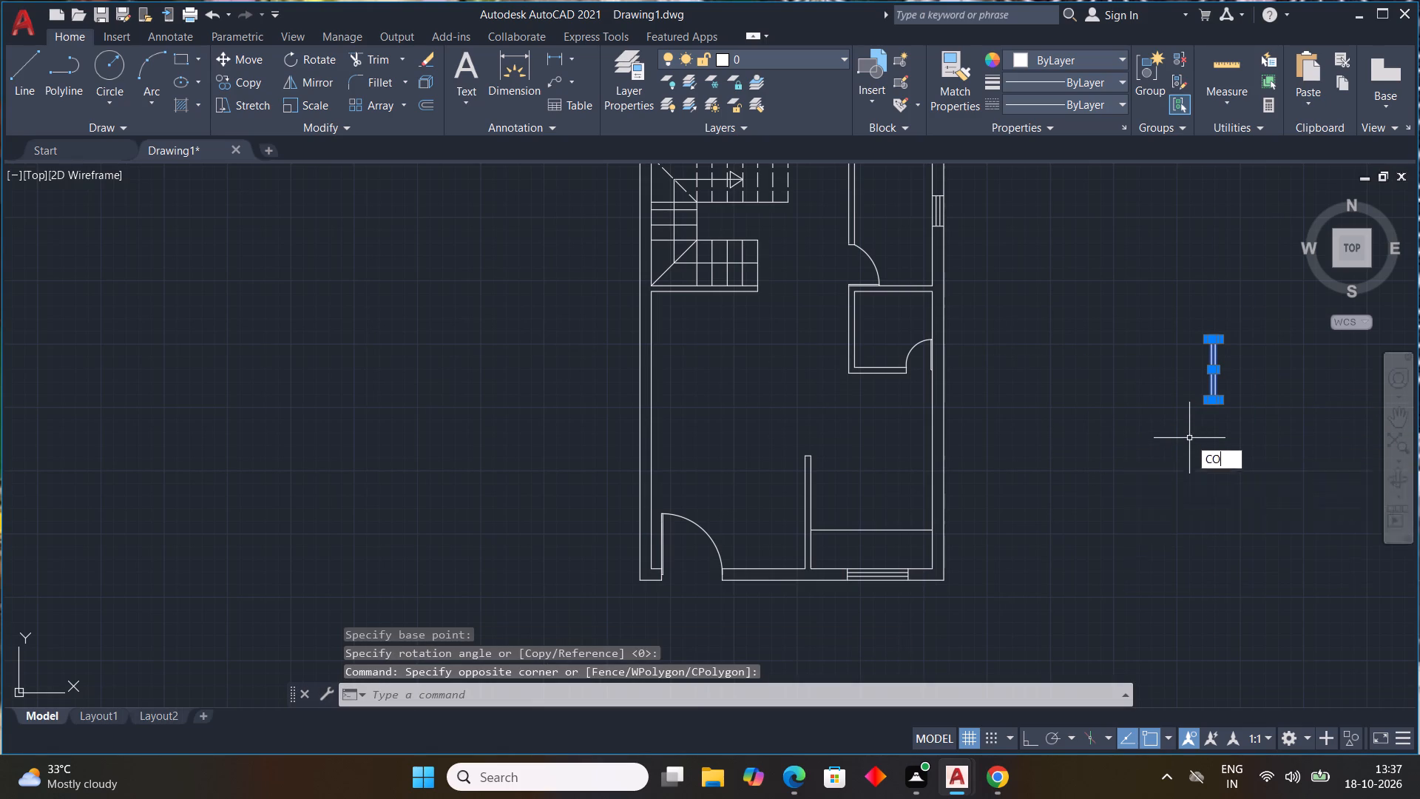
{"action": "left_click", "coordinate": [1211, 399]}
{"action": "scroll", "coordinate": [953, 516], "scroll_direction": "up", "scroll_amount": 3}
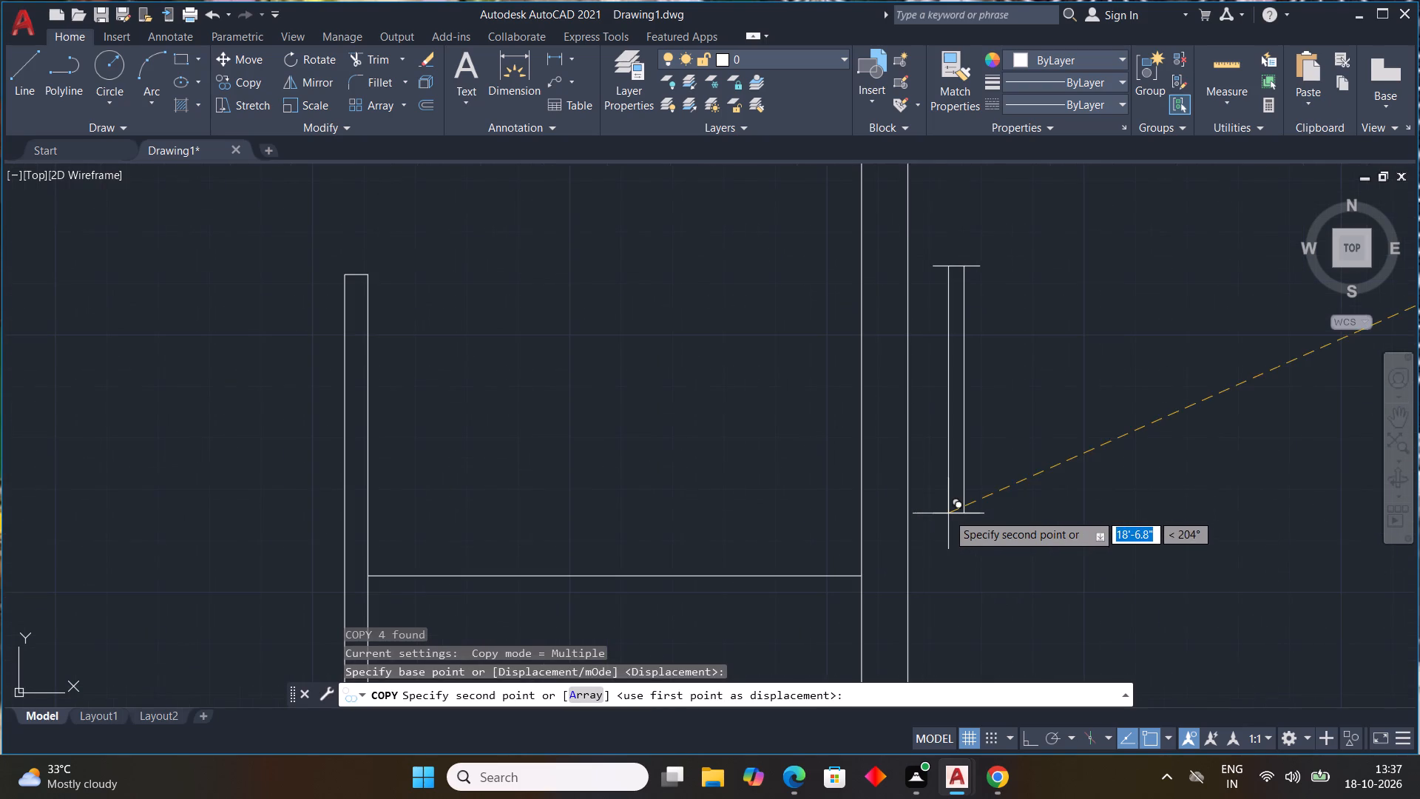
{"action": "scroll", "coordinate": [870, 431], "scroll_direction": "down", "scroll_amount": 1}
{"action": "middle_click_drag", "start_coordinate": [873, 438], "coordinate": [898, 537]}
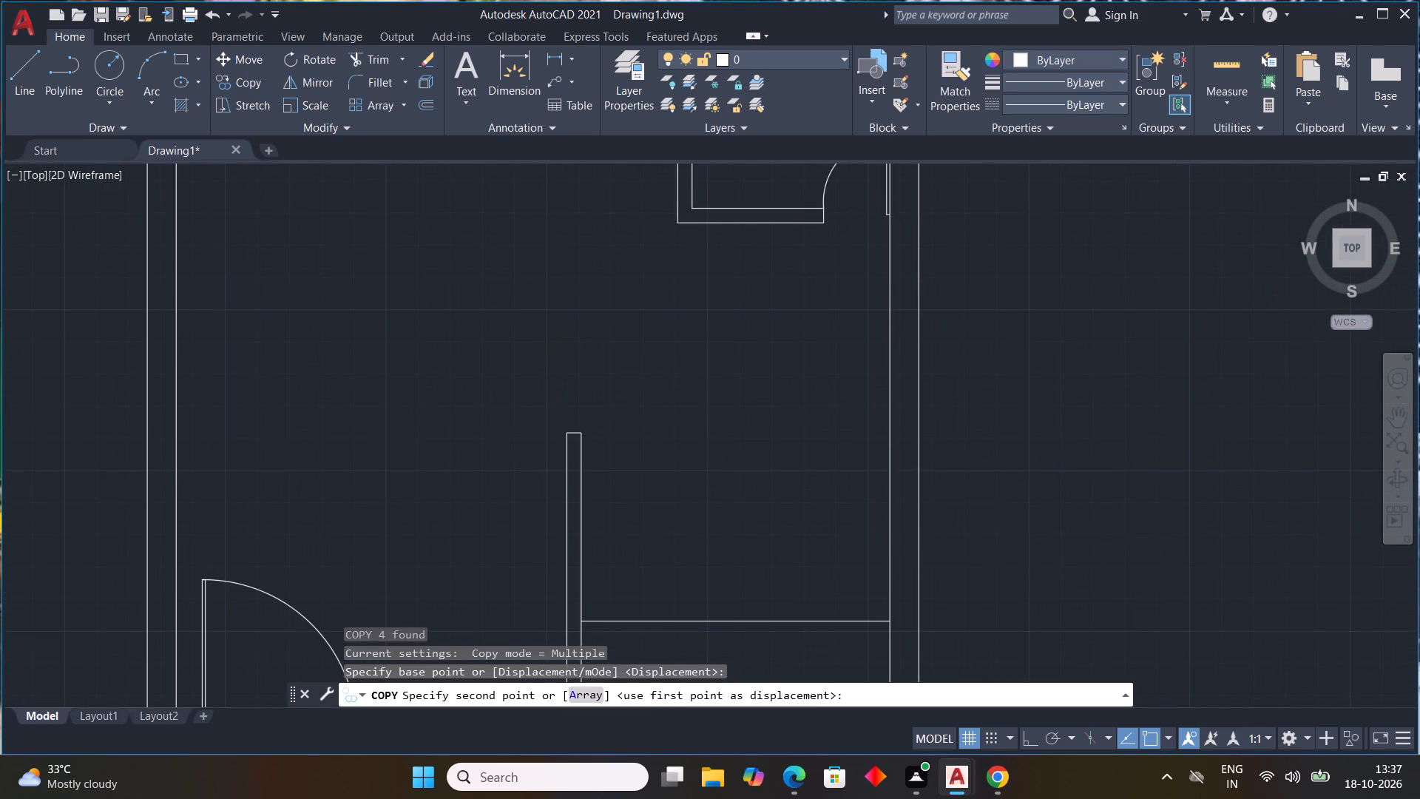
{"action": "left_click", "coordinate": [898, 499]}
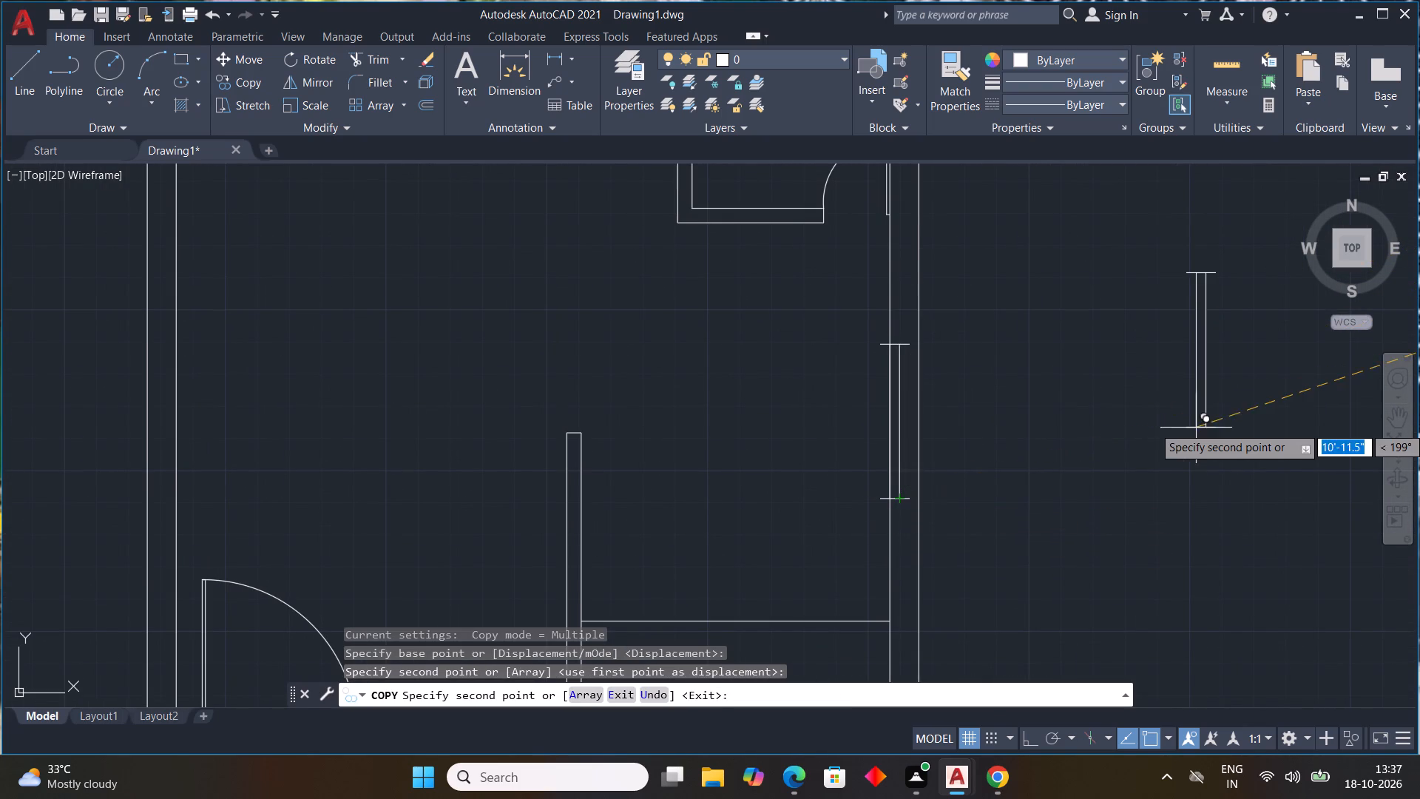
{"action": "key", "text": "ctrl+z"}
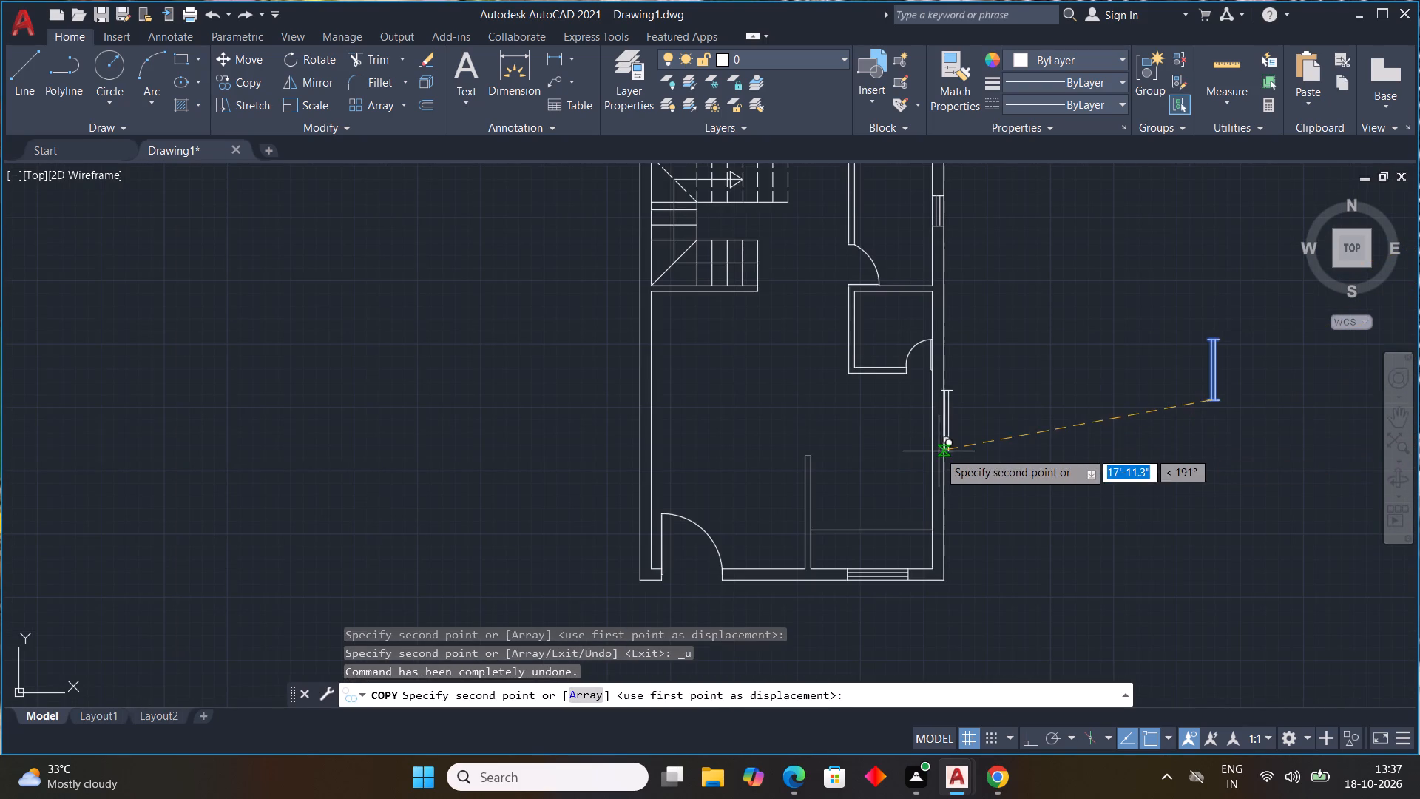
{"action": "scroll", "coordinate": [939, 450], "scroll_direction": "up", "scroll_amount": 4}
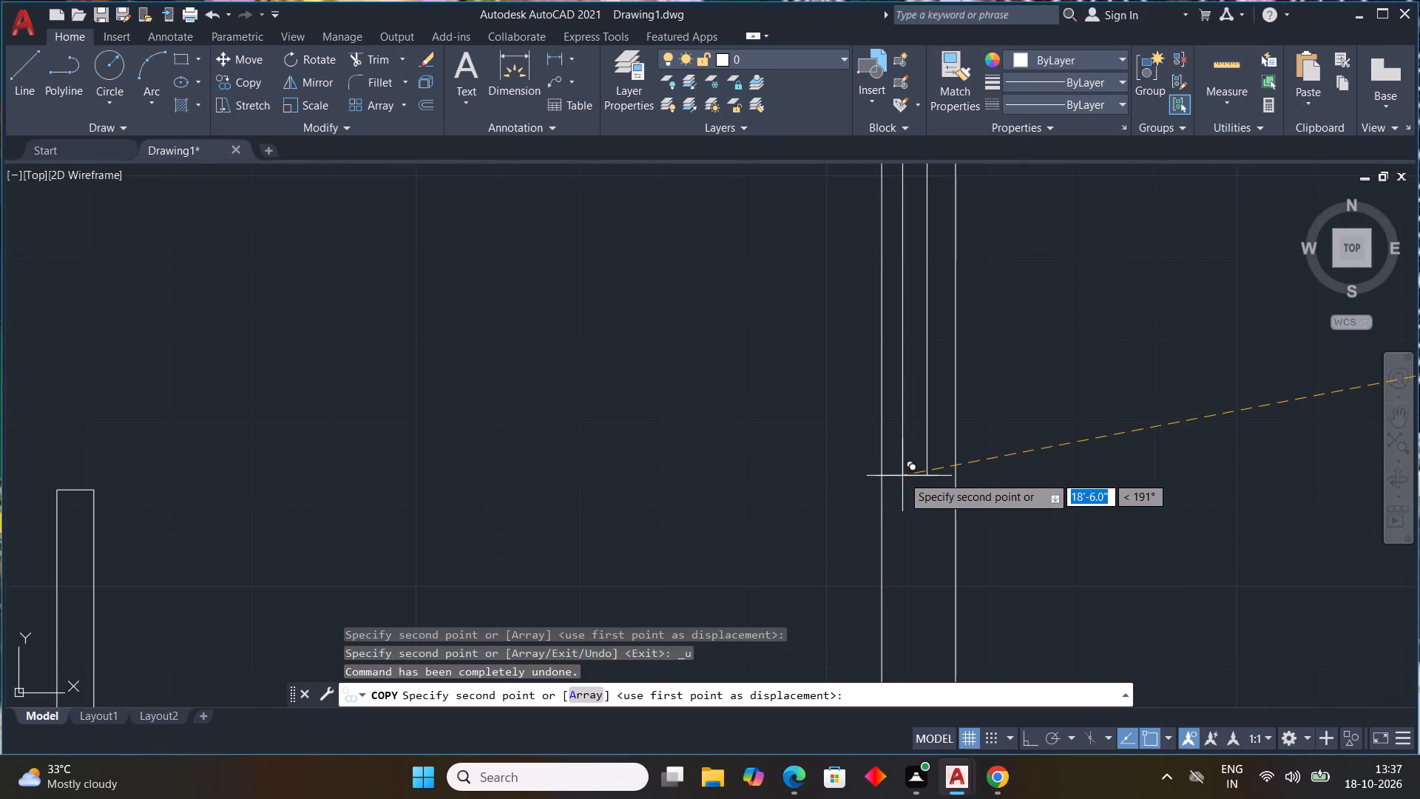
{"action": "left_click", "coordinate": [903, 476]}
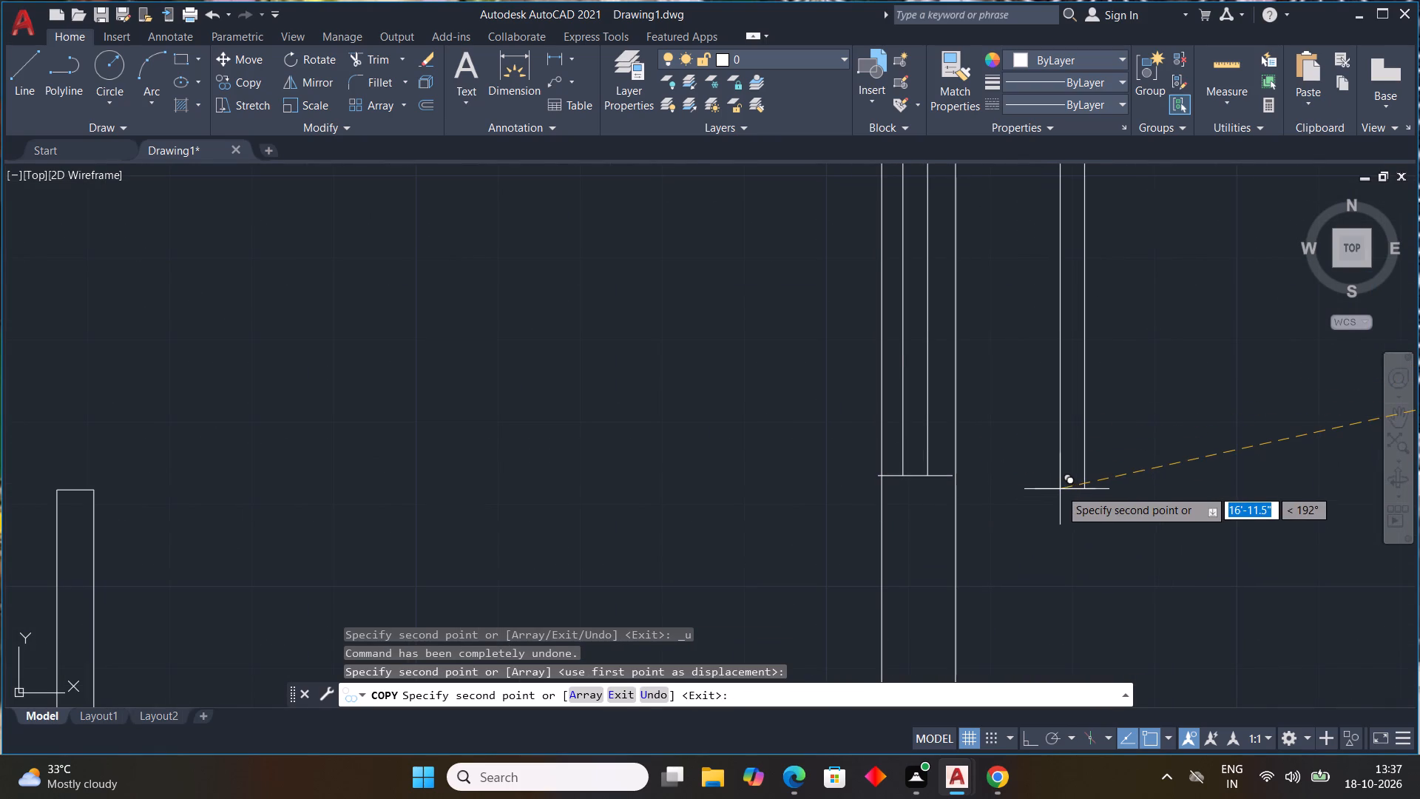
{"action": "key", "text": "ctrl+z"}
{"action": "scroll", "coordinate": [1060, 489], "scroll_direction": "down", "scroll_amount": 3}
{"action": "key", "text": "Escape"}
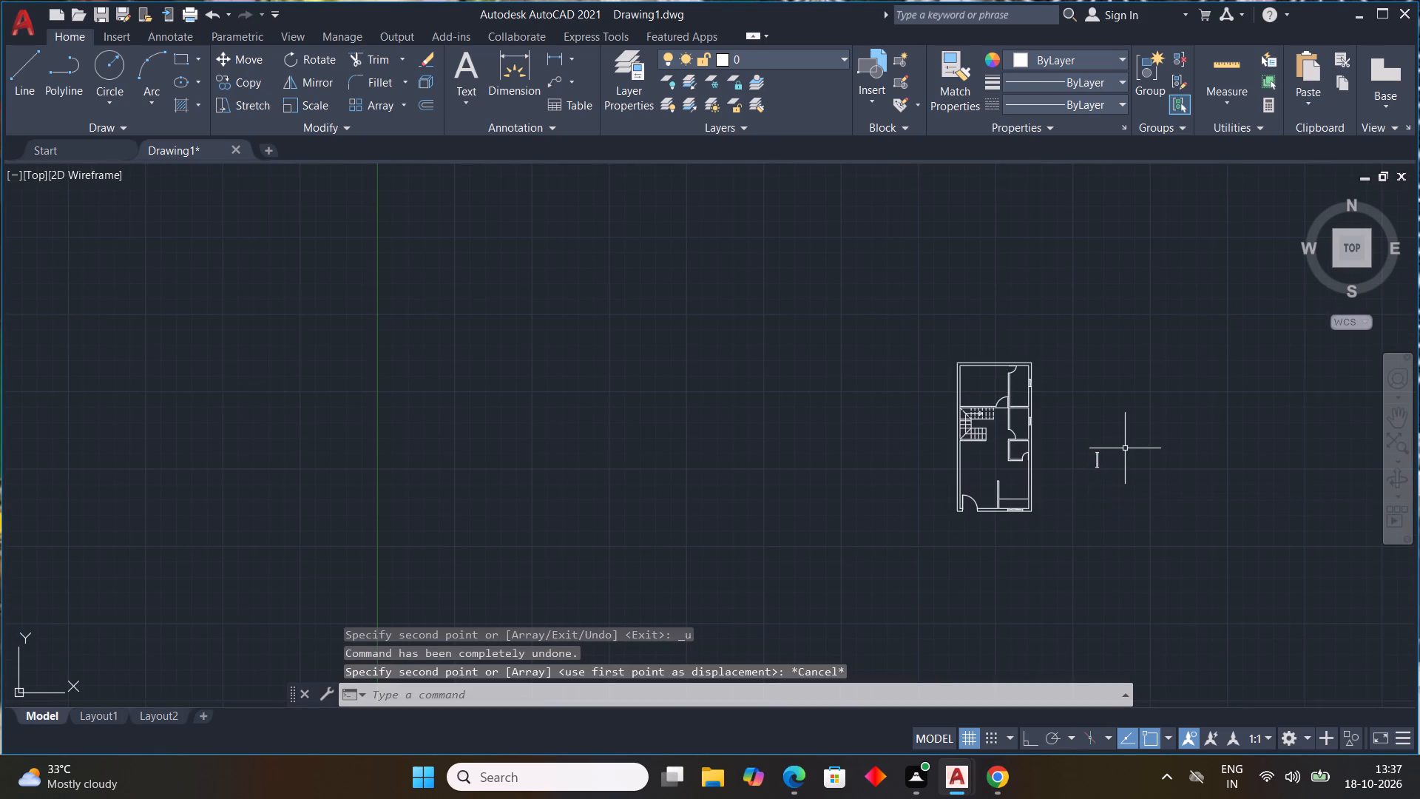
Copy the loose vertical 4' window by its lower-left corner into the right outer wall, between the small room's door and the counter line.
{"action": "scroll", "coordinate": [1126, 445], "scroll_direction": "up", "scroll_amount": 4}
{"action": "left_click", "coordinate": [1072, 462]}
{"action": "left_click", "coordinate": [901, 624]}
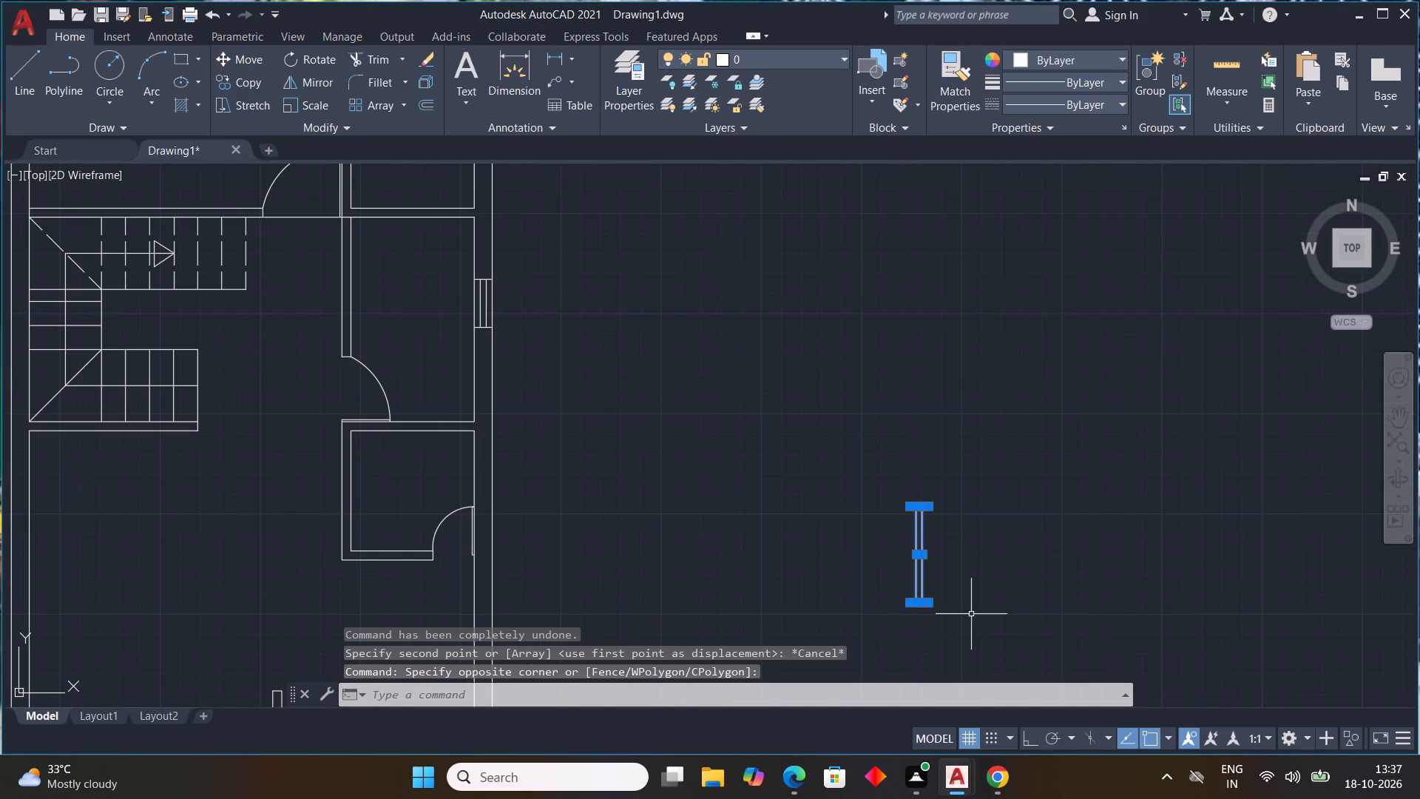
{"action": "key", "text": "c"}
{"action": "type", "text": "O"}
{"action": "key", "text": "space"}
{"action": "scroll", "coordinate": [925, 601], "scroll_direction": "up", "scroll_amount": 2}
{"action": "middle_click_drag", "start_coordinate": [937, 573], "coordinate": [1040, 463]}
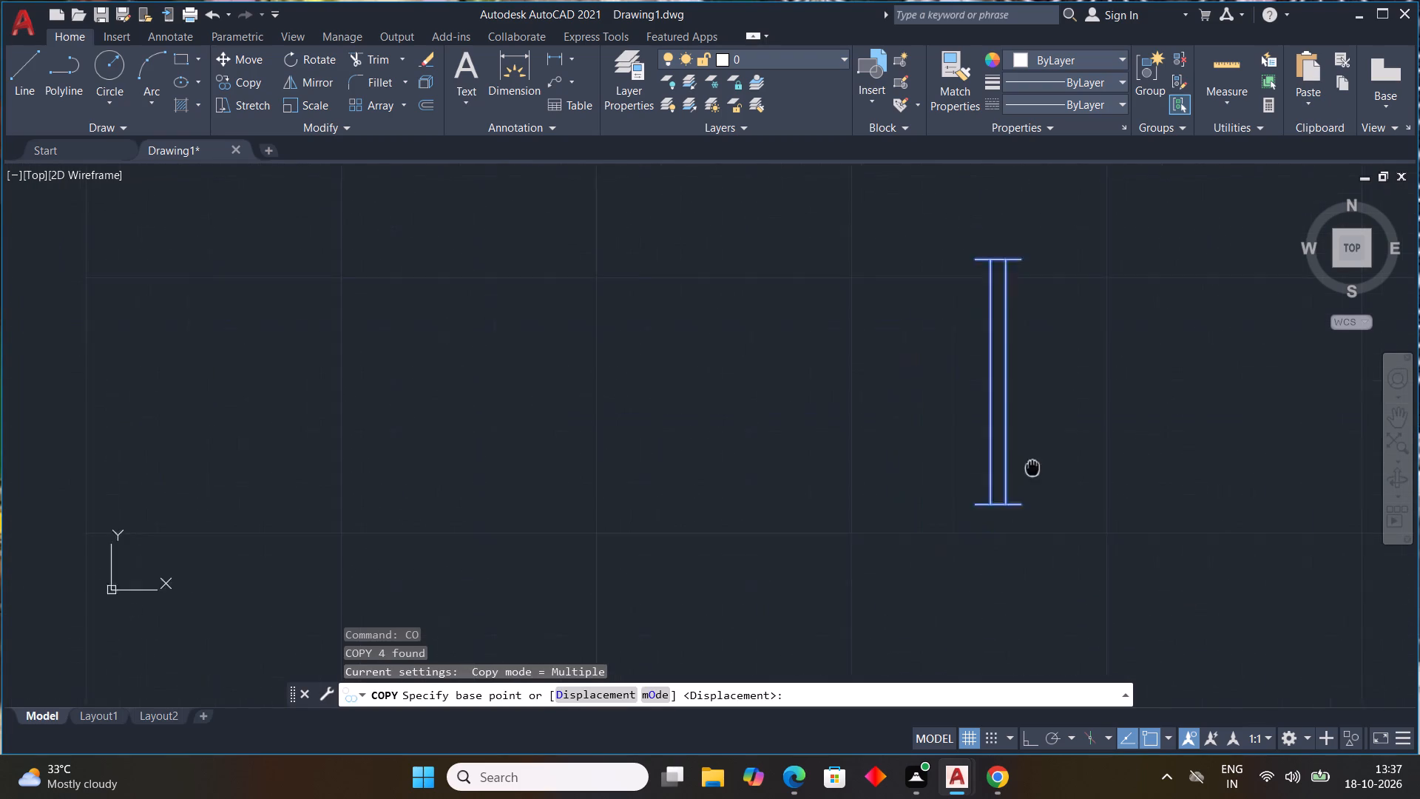
{"action": "middle_click_drag", "start_coordinate": [1040, 463], "coordinate": [1086, 434]}
{"action": "left_click", "coordinate": [1030, 466]}
{"action": "scroll", "coordinate": [648, 456], "scroll_direction": "down", "scroll_amount": 2}
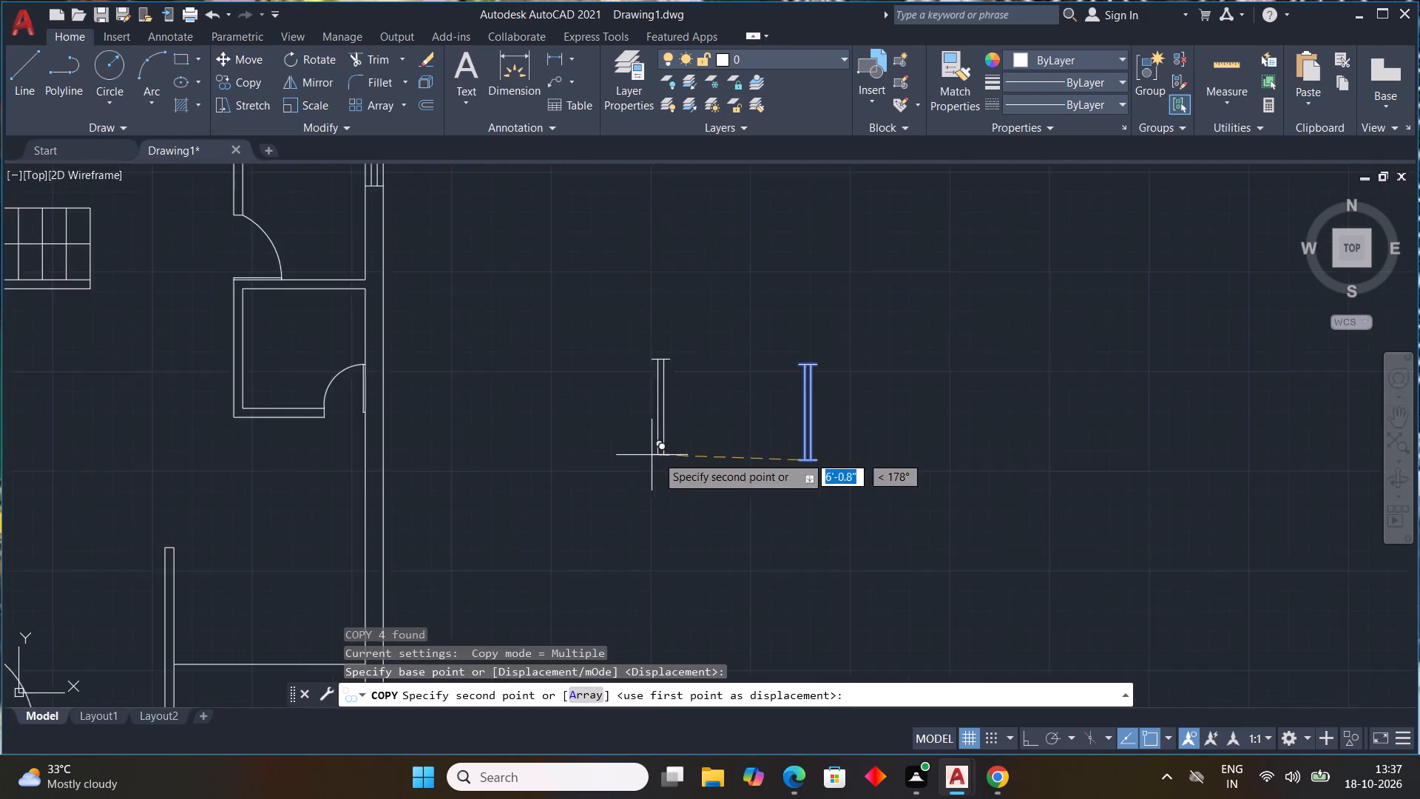
{"action": "scroll", "coordinate": [659, 456], "scroll_direction": "down", "scroll_amount": 1}
{"action": "scroll", "coordinate": [686, 462], "scroll_direction": "up", "scroll_amount": 2}
{"action": "middle_click_drag", "start_coordinate": [700, 464], "coordinate": [1043, 420]}
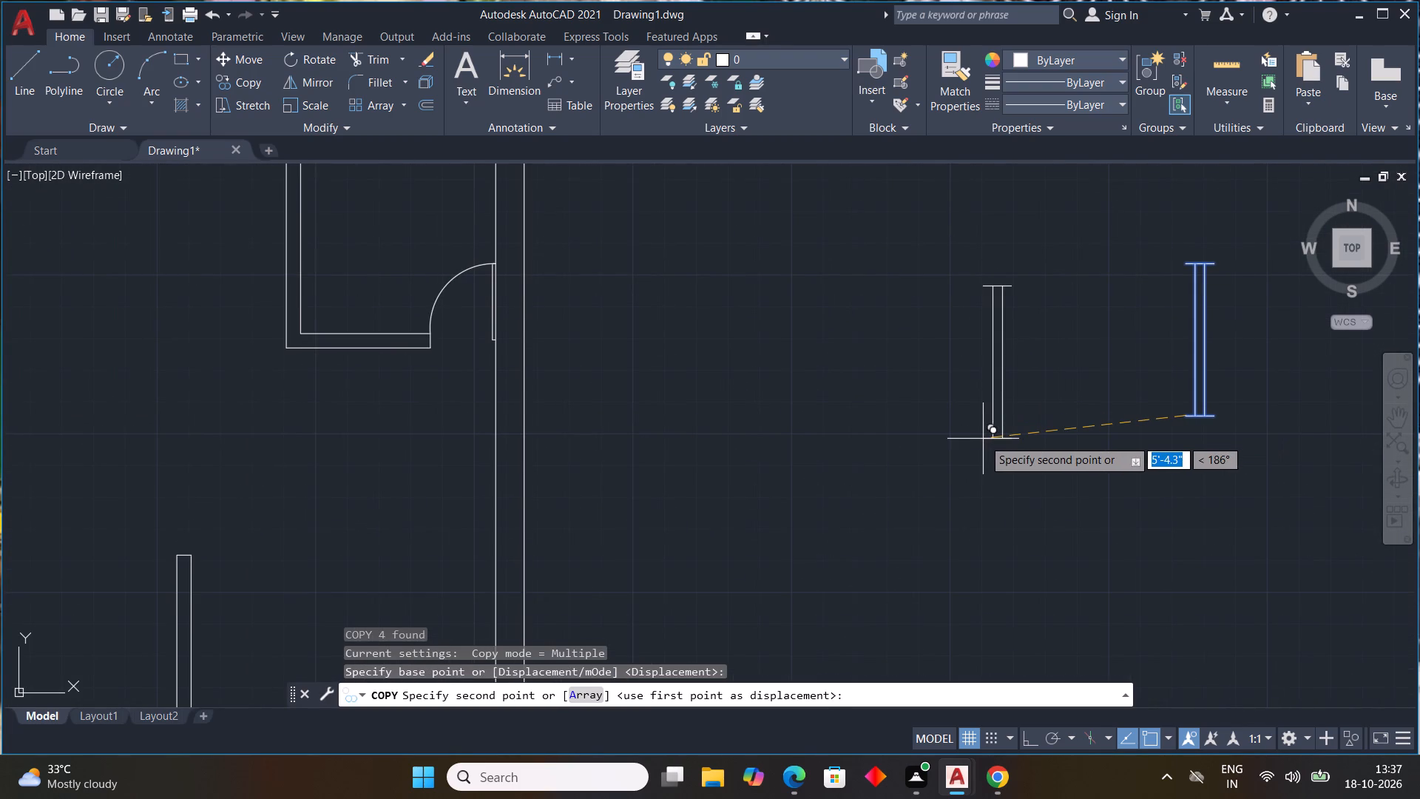
{"action": "scroll", "coordinate": [1018, 466], "scroll_direction": "down", "scroll_amount": 1}
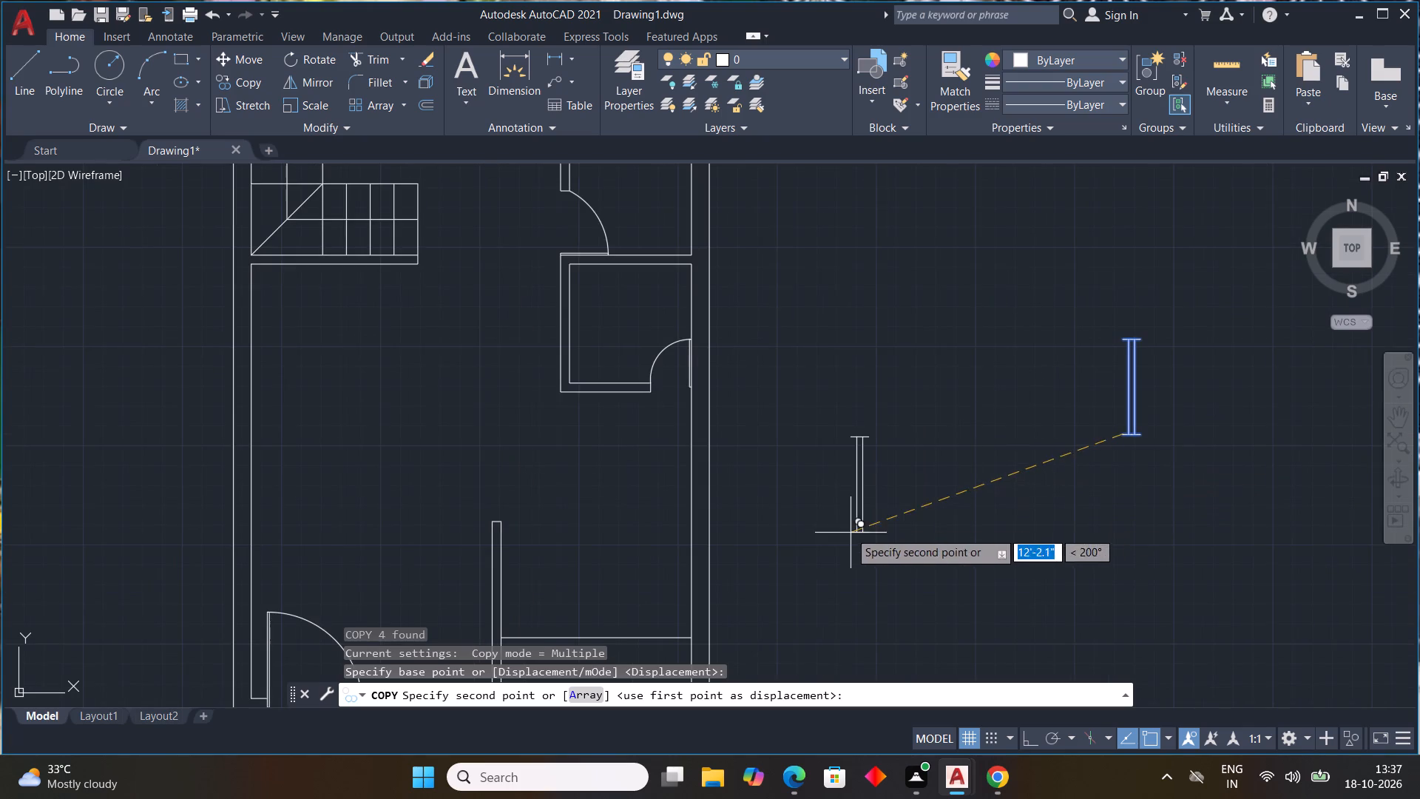
{"action": "middle_click_drag", "start_coordinate": [849, 531], "coordinate": [946, 388]}
{"action": "scroll", "coordinate": [789, 419], "scroll_direction": "up", "scroll_amount": 2}
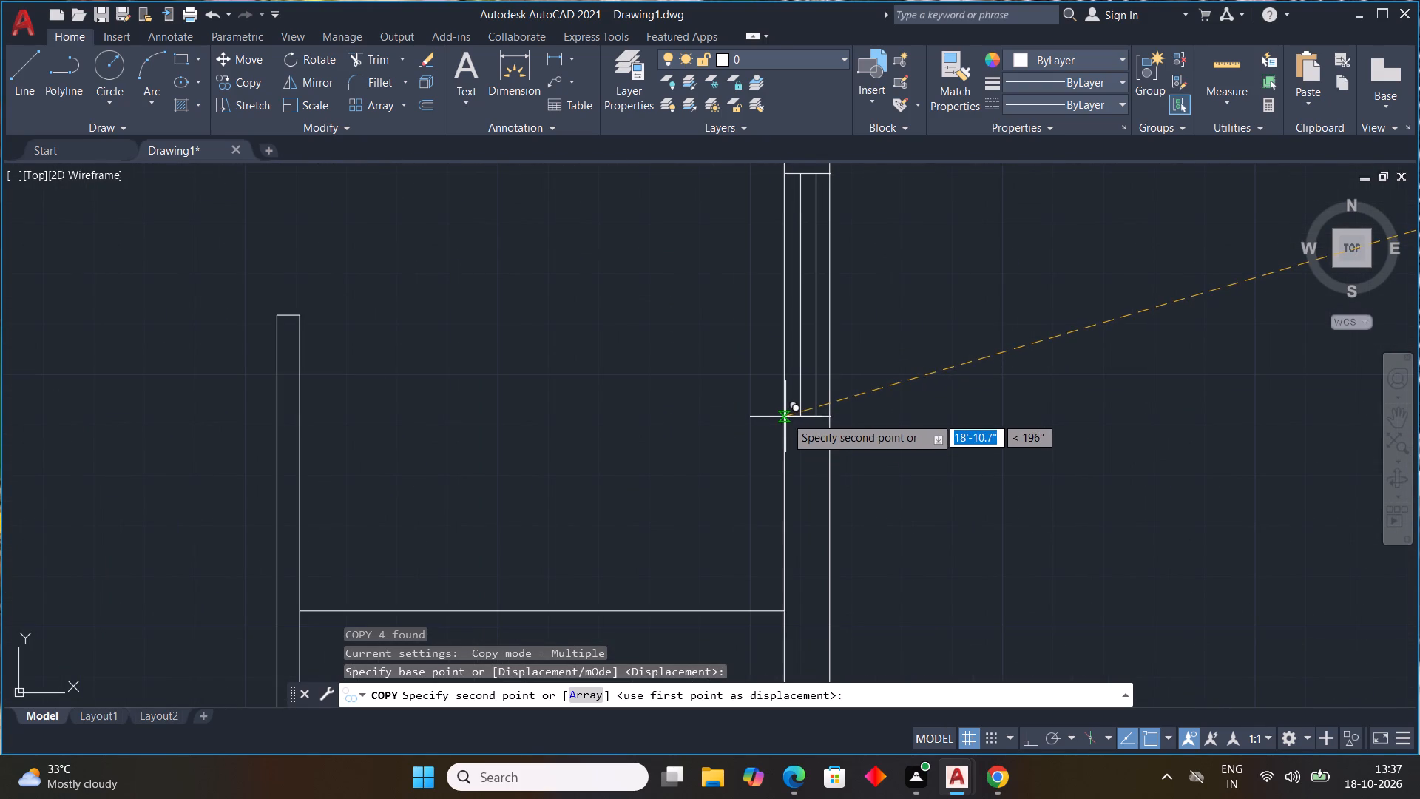
{"action": "left_click", "coordinate": [785, 417]}
Place another copy of the vertical 4' window in the left outer wall of the top-left room.
{"action": "scroll", "coordinate": [881, 417], "scroll_direction": "down", "scroll_amount": 3}
{"action": "middle_click_drag", "start_coordinate": [936, 408], "coordinate": [967, 511]}
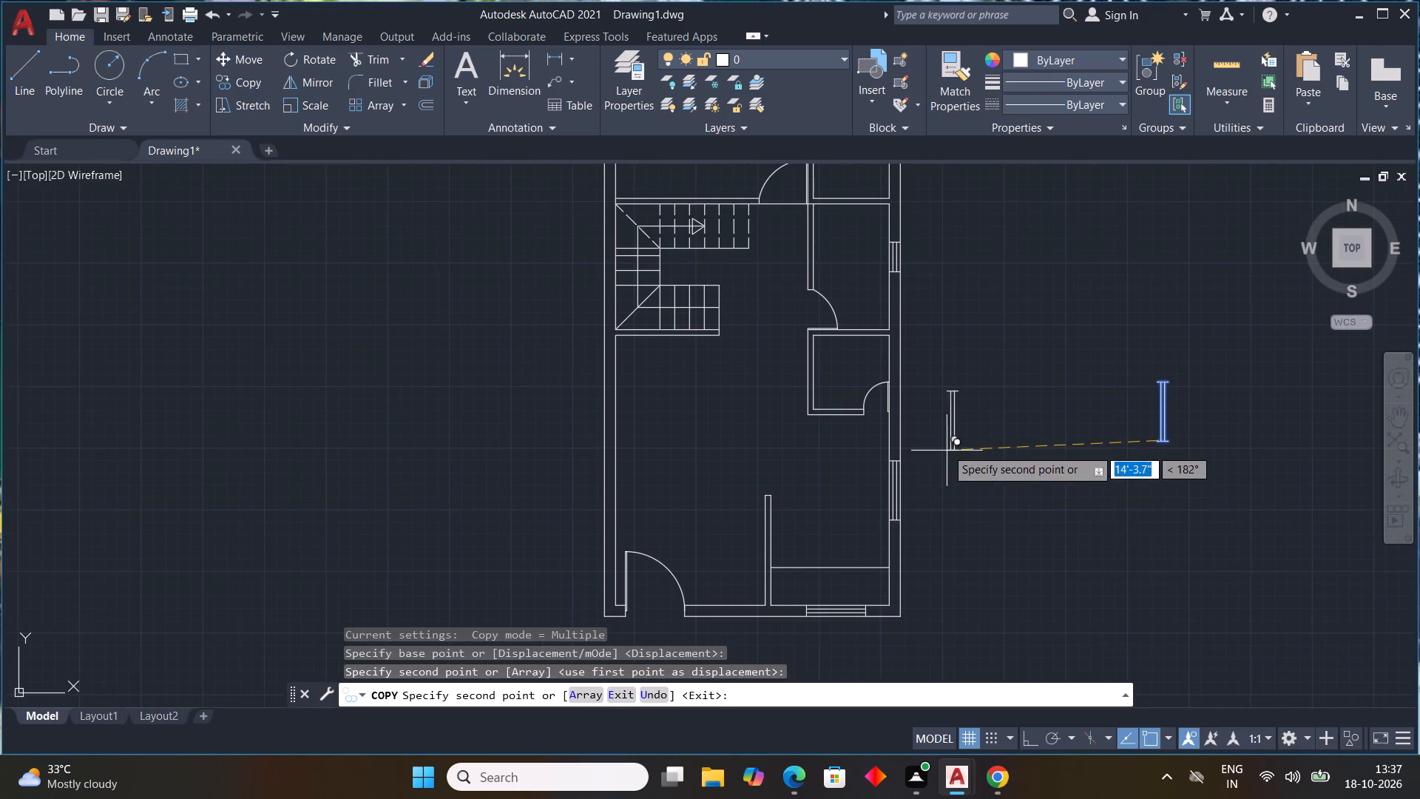
{"action": "middle_click_drag", "start_coordinate": [945, 446], "coordinate": [995, 677]}
{"action": "scroll", "coordinate": [920, 357], "scroll_direction": "up", "scroll_amount": 1}
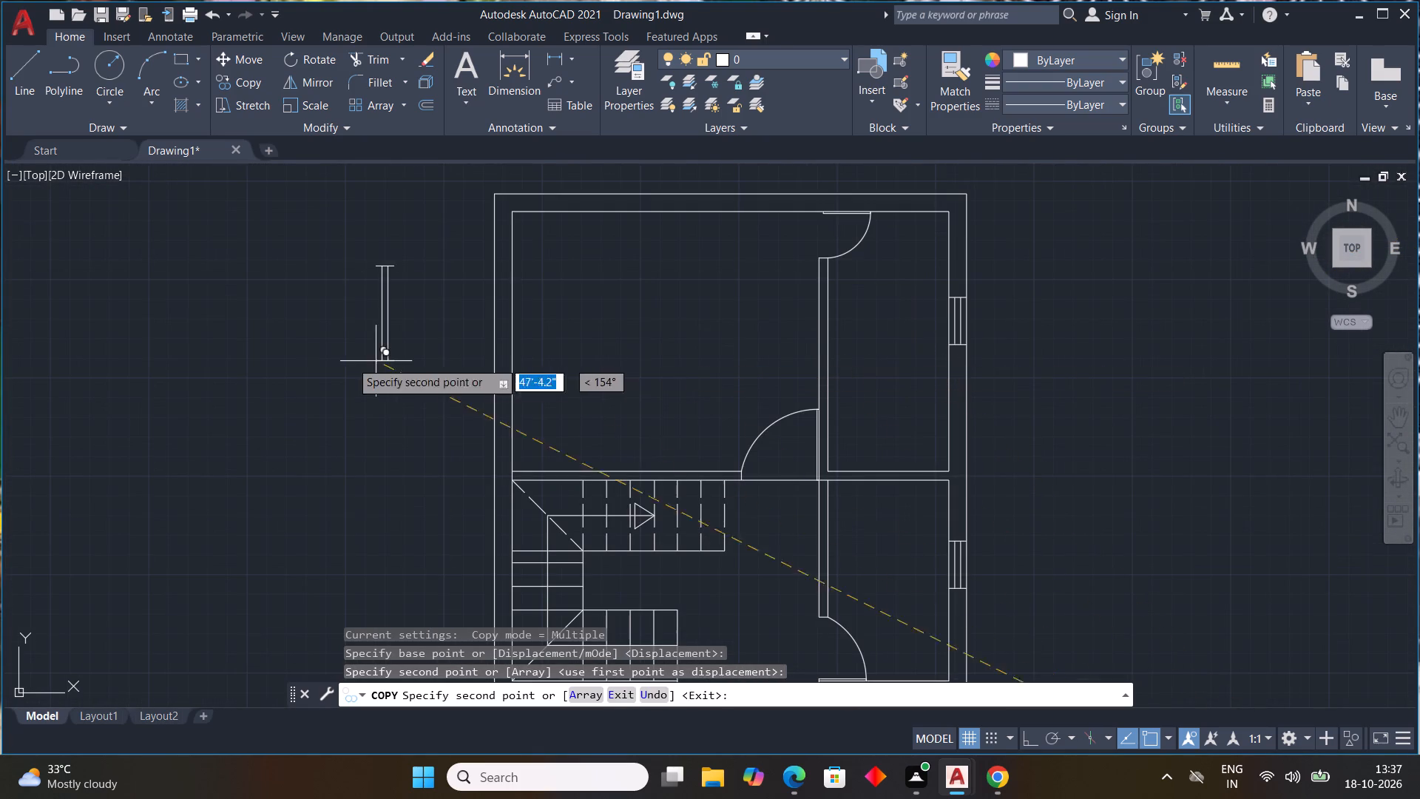
{"action": "scroll", "coordinate": [464, 370], "scroll_direction": "up", "scroll_amount": 2}
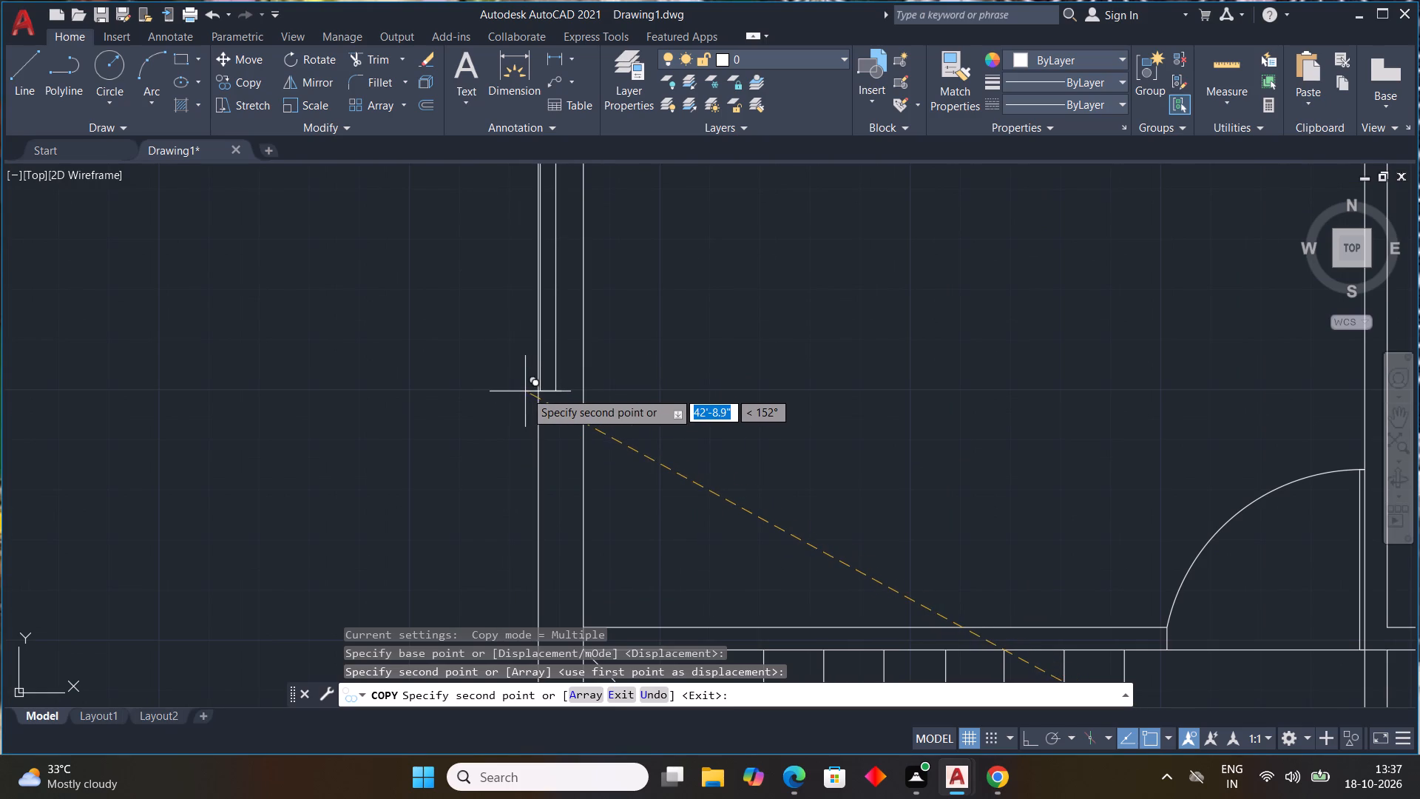
{"action": "left_click", "coordinate": [541, 394]}
Place another copy of the vertical 4' window in the left outer wall beside the staircase.
{"action": "scroll", "coordinate": [754, 471], "scroll_direction": "down", "scroll_amount": 2}
{"action": "middle_click_drag", "start_coordinate": [742, 493], "coordinate": [814, 179]}
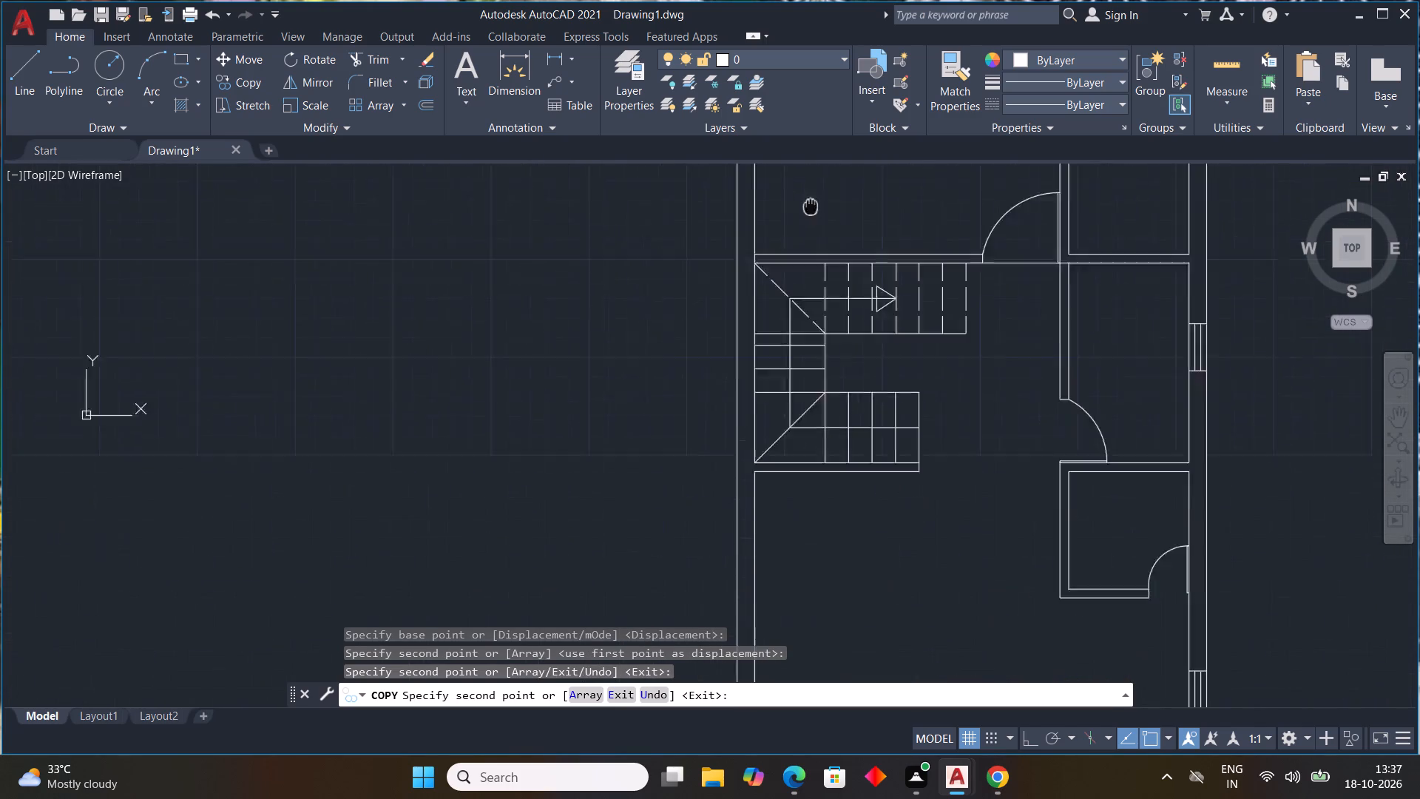
{"action": "middle_click_drag", "start_coordinate": [814, 179], "coordinate": [819, 115]}
{"action": "scroll", "coordinate": [743, 304], "scroll_direction": "up", "scroll_amount": 1}
{"action": "middle_click_drag", "start_coordinate": [747, 306], "coordinate": [780, 419]}
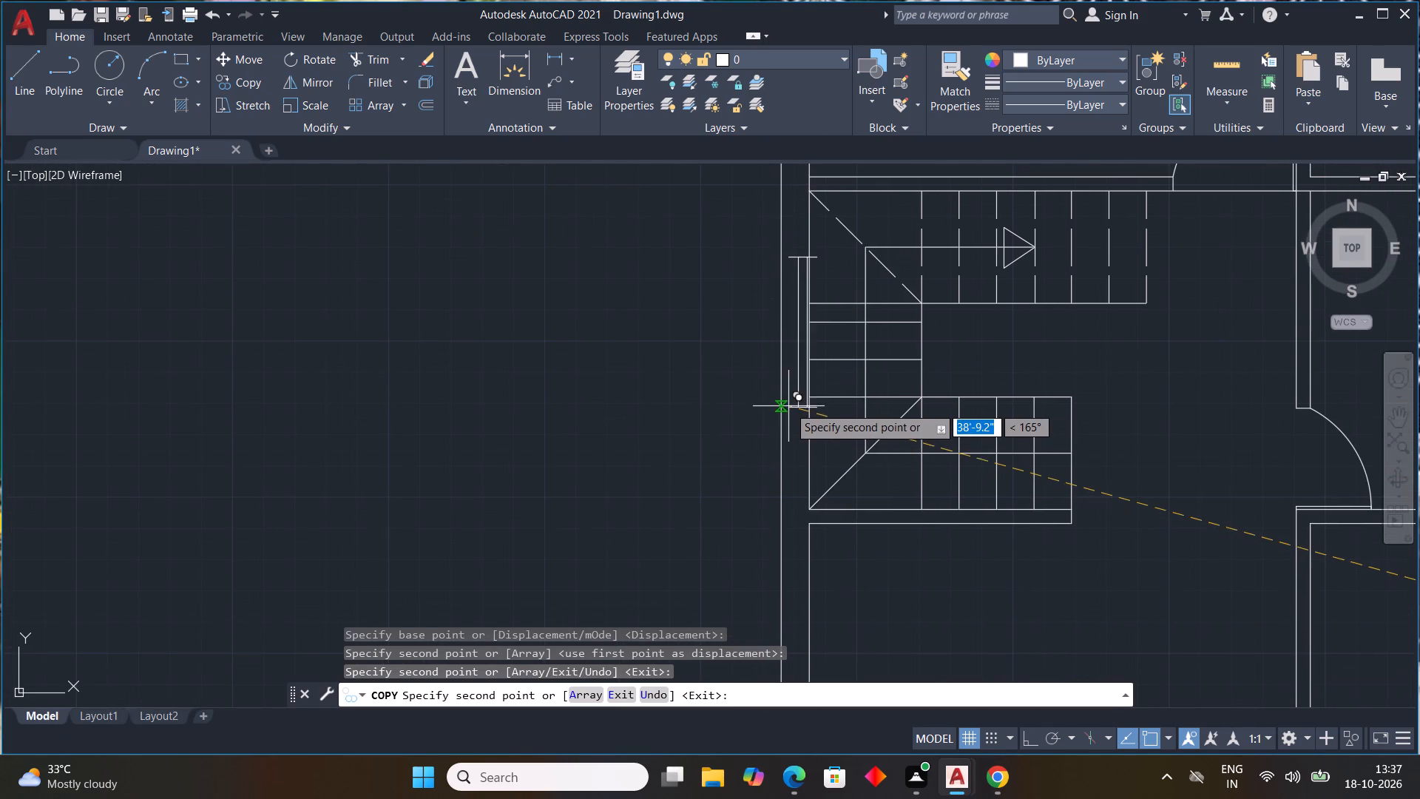
{"action": "left_click", "coordinate": [781, 413]}
Place a last copy of the vertical 4' window in the left outer wall, between the staircase and the entrance door.
{"action": "scroll", "coordinate": [913, 482], "scroll_direction": "down", "scroll_amount": 1}
{"action": "middle_click_drag", "start_coordinate": [912, 484], "coordinate": [906, 294]}
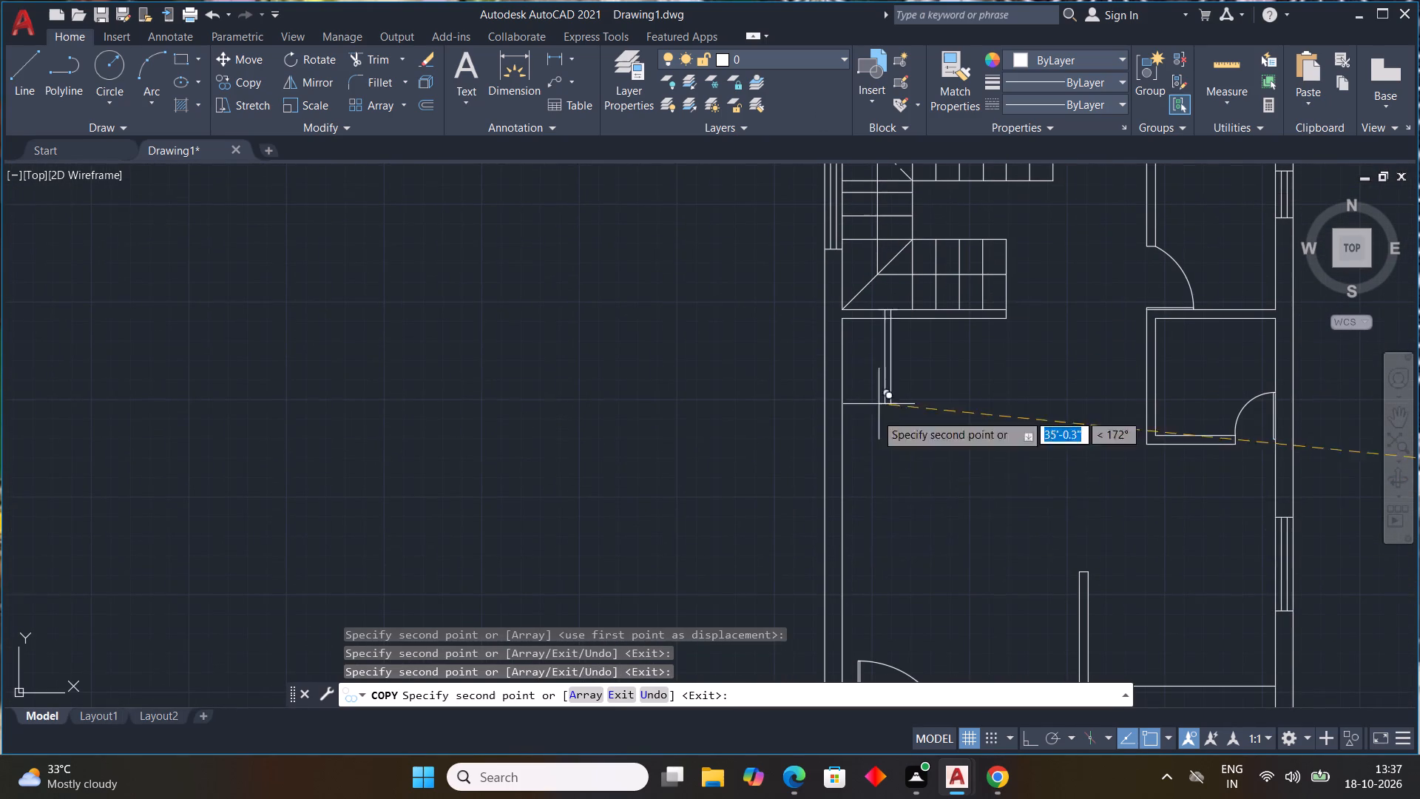
{"action": "left_click", "coordinate": [828, 516]}
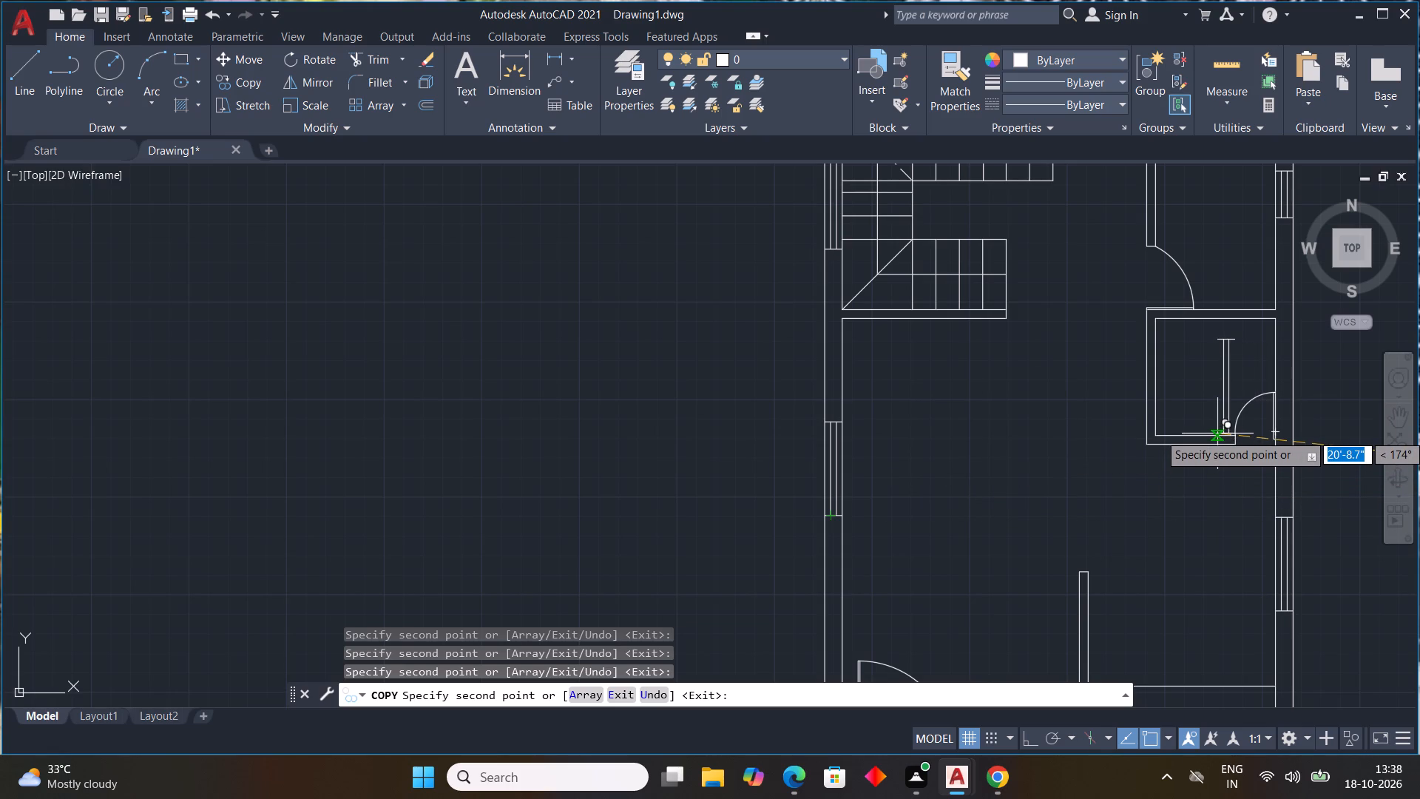
{"action": "key", "text": "Escape"}
{"action": "key", "text": "Escape"}
{"action": "key", "text": "Escape"}
{"action": "key", "text": "Escape"}
{"action": "scroll", "coordinate": [1086, 415], "scroll_direction": "down", "scroll_amount": 3}
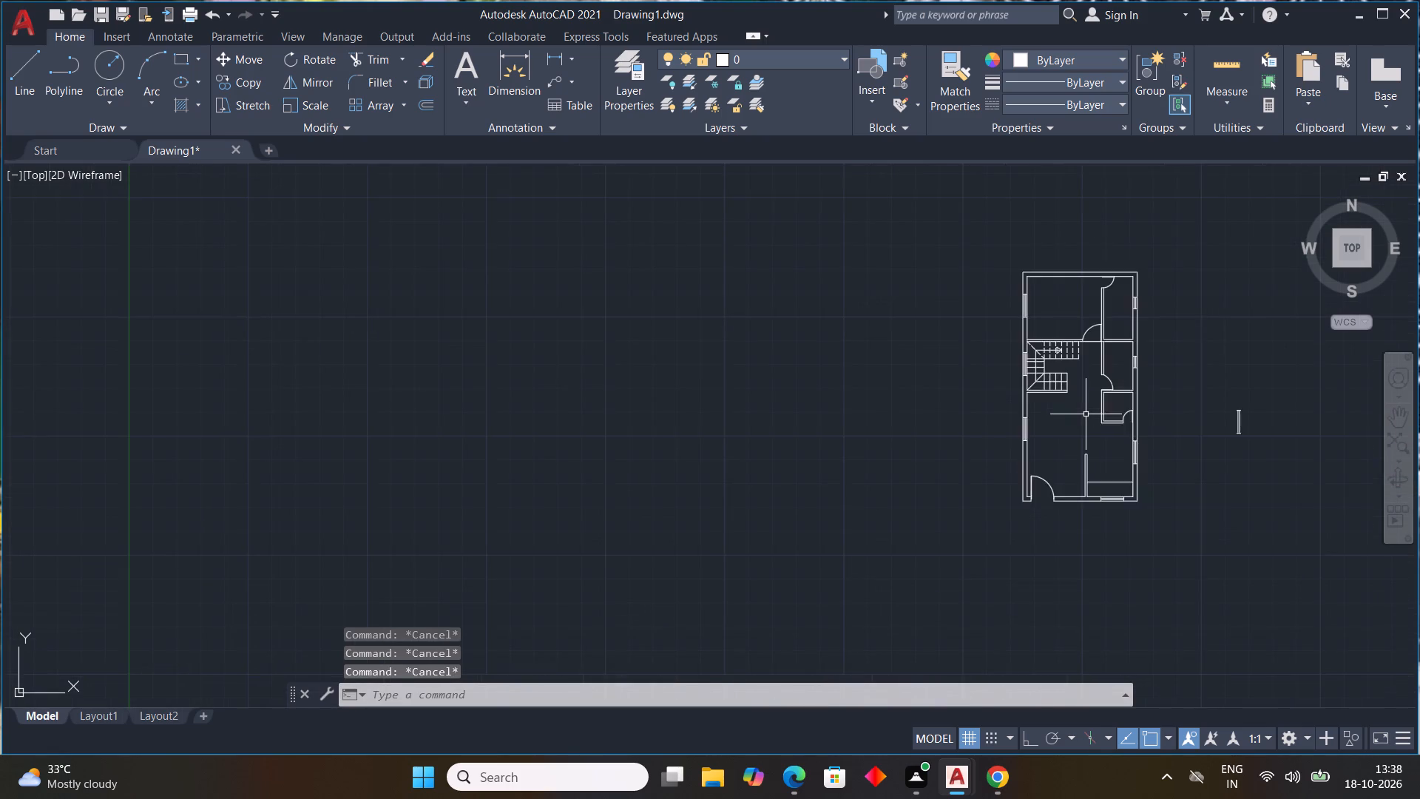
{"action": "scroll", "coordinate": [1086, 414], "scroll_direction": "up", "scroll_amount": 2}
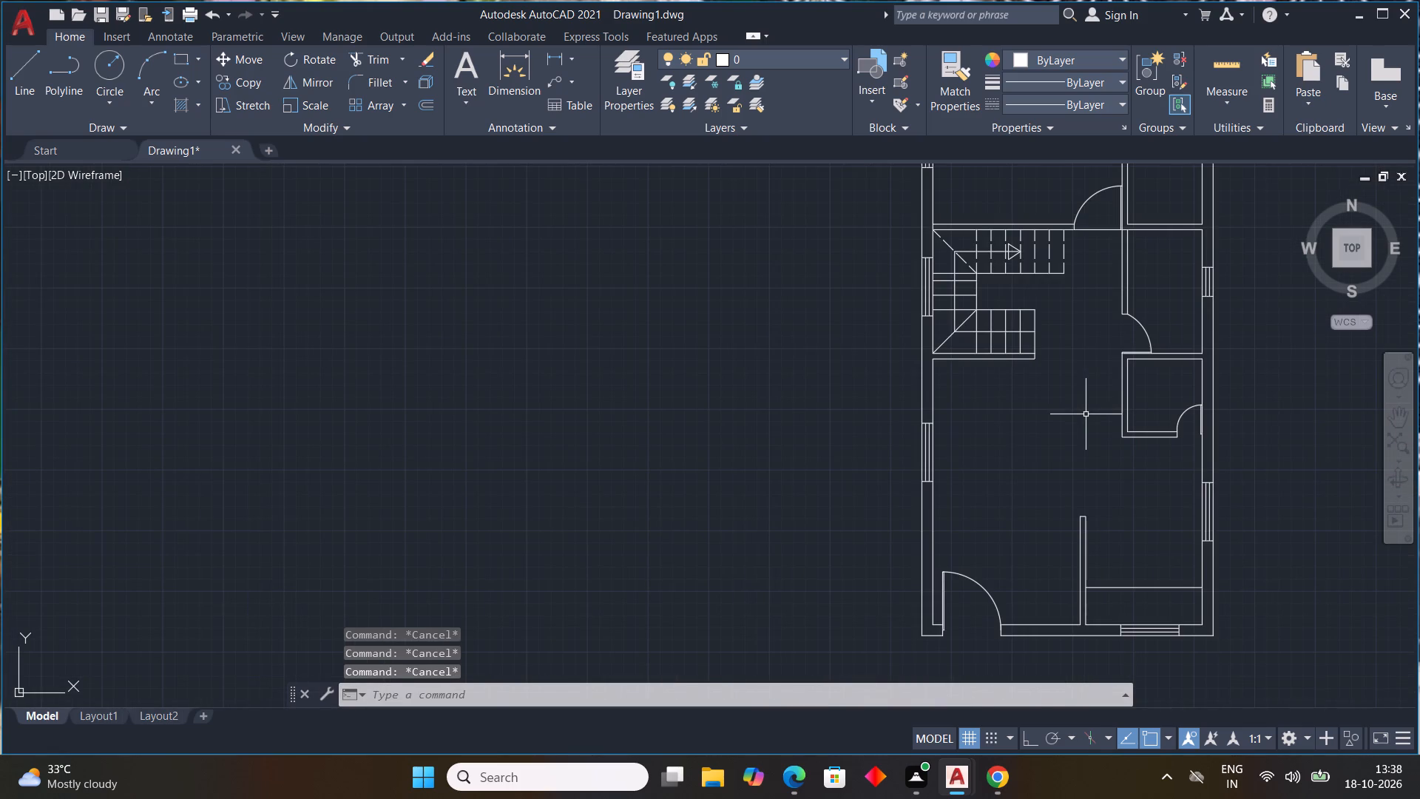
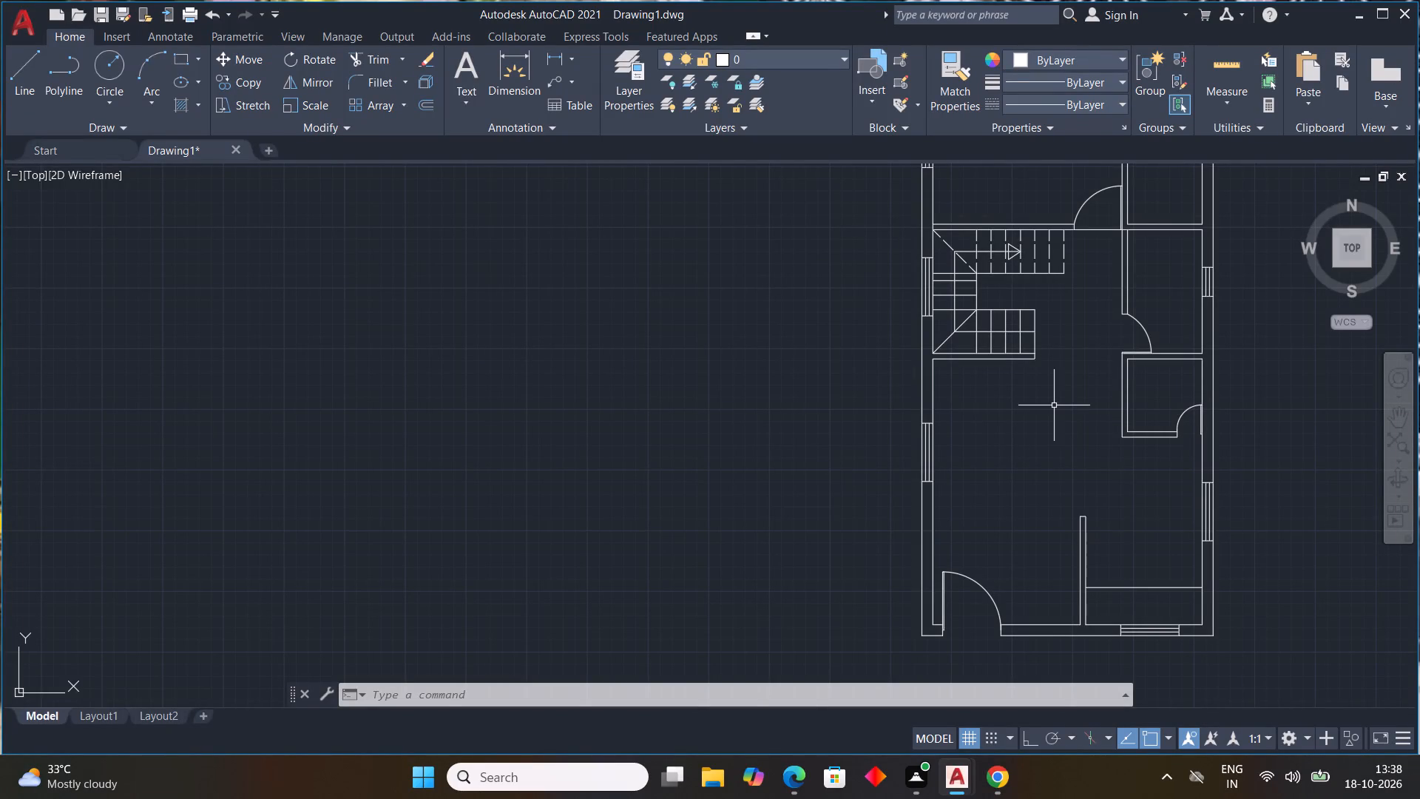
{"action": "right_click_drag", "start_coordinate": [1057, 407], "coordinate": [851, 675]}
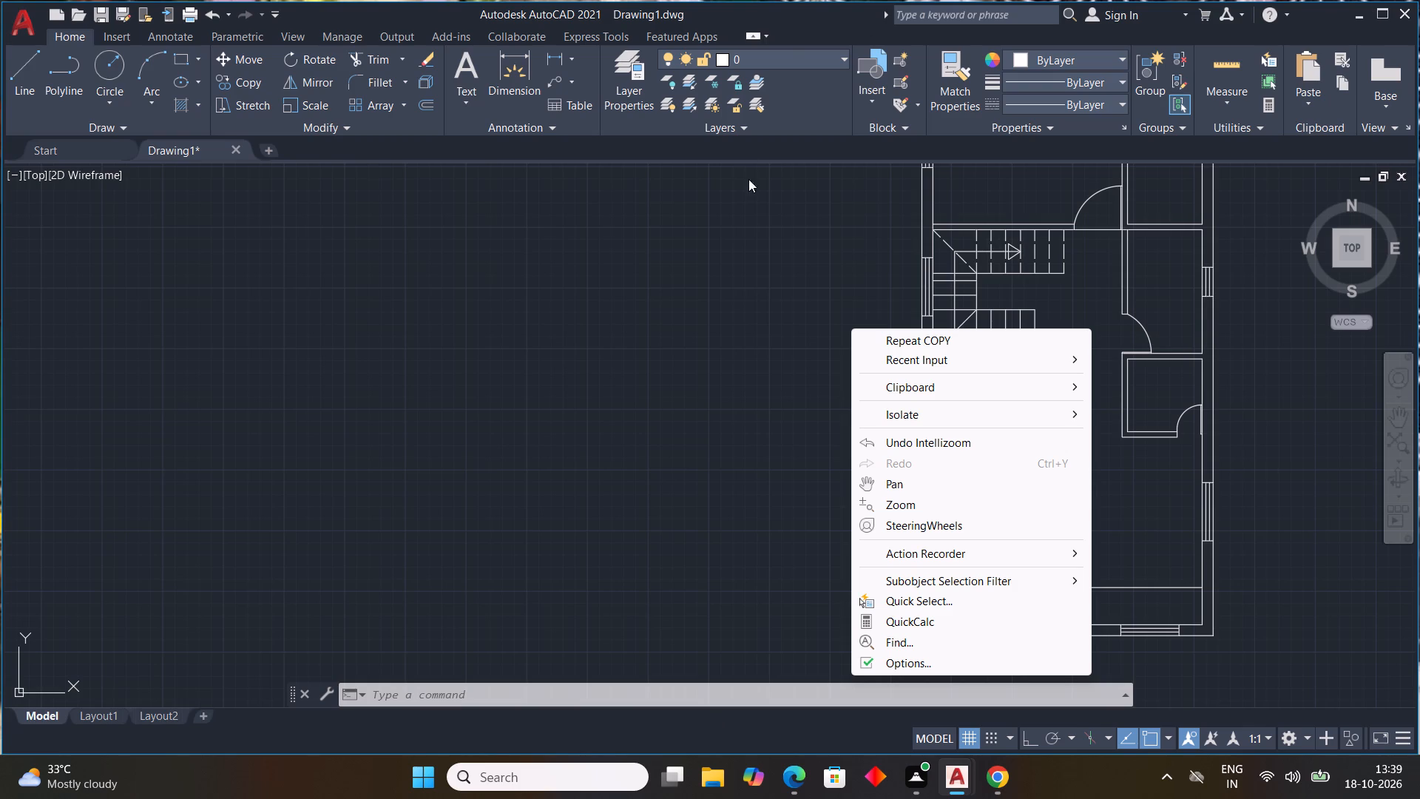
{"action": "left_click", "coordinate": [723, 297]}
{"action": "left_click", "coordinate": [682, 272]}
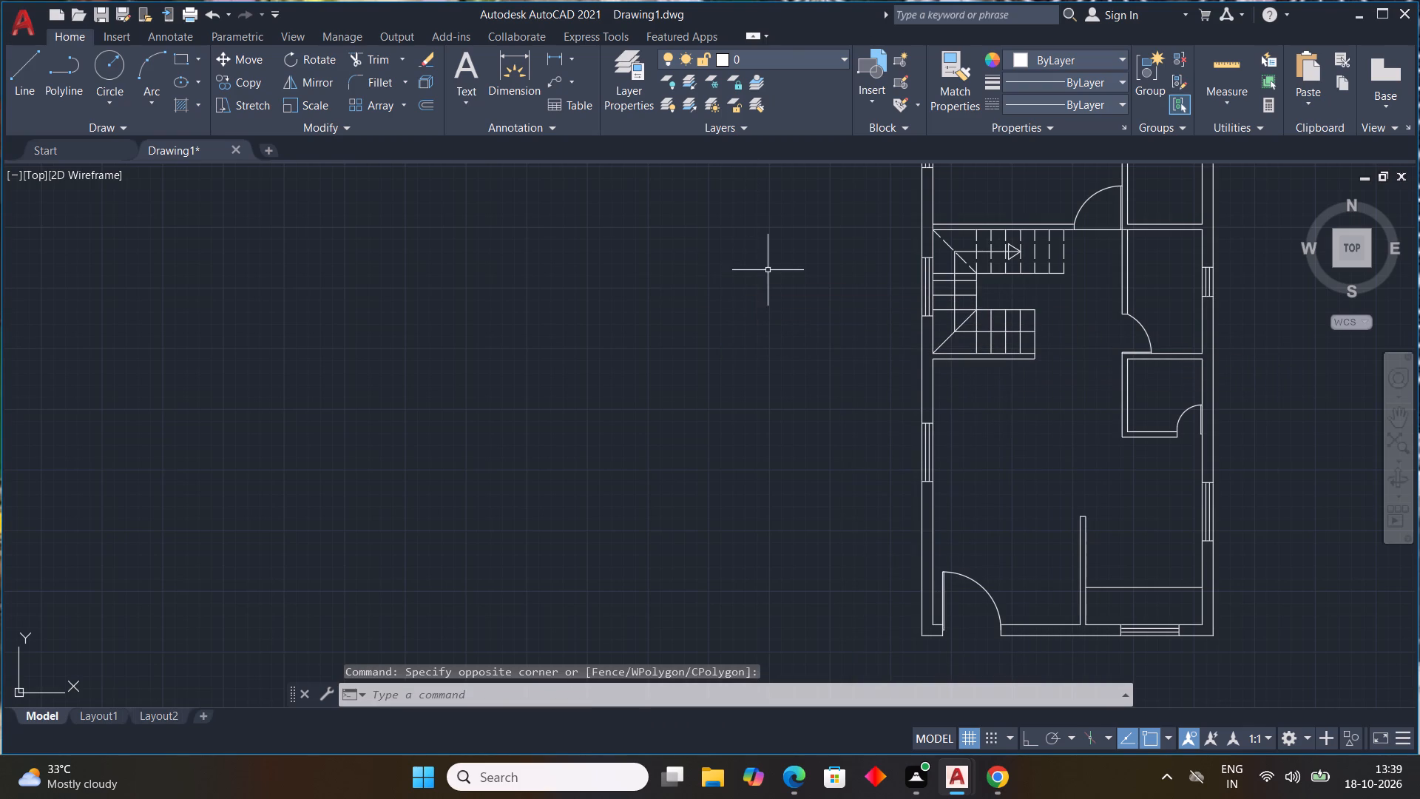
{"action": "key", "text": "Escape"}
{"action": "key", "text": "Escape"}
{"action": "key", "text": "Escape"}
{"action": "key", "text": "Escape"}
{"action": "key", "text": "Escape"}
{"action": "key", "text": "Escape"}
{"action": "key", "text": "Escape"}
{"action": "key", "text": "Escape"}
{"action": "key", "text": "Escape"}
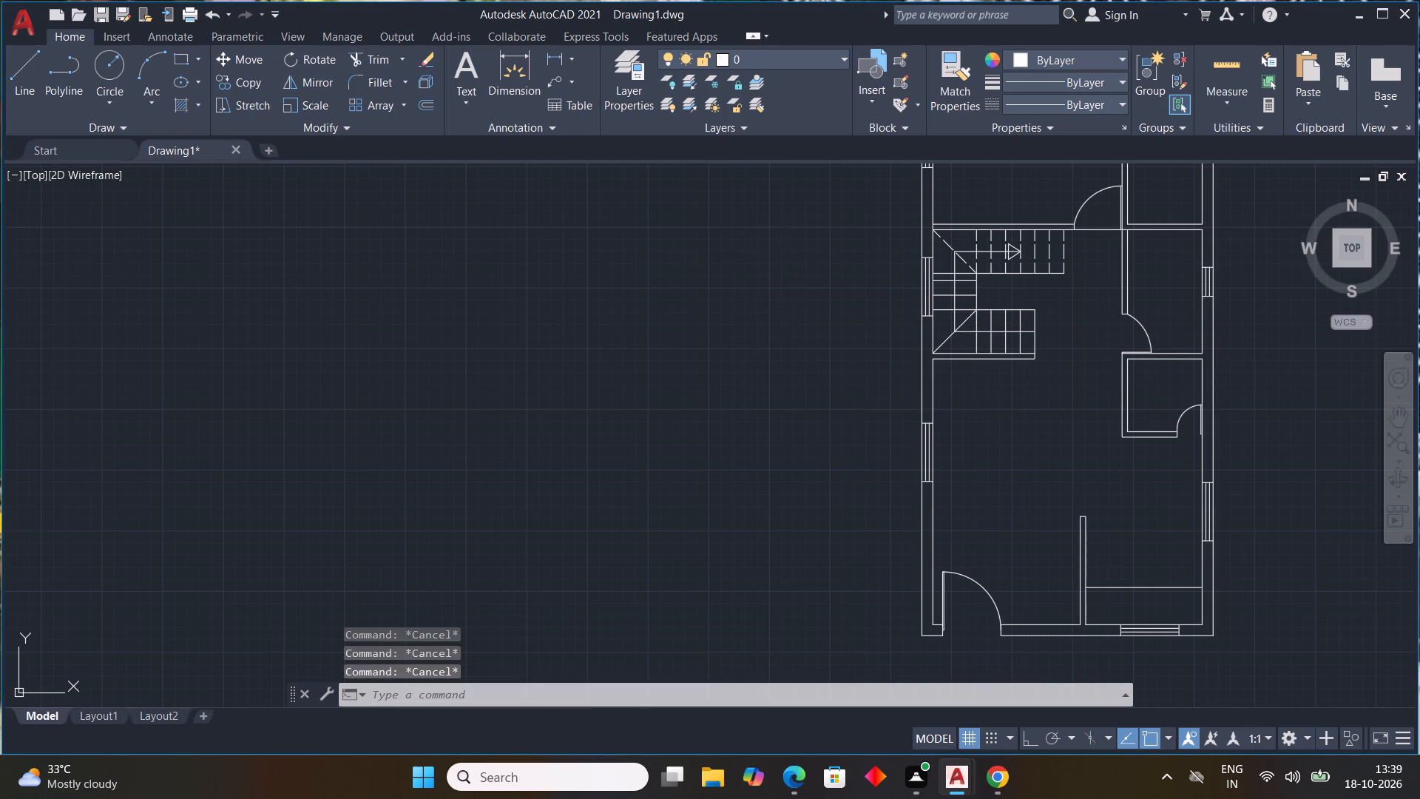
Delete the loose vertical 4' window lying outside the plan, beyond the right outer wall.
{"action": "scroll", "coordinate": [1062, 391], "scroll_direction": "down", "scroll_amount": 1}
{"action": "middle_click_drag", "start_coordinate": [1065, 388], "coordinate": [756, 329]}
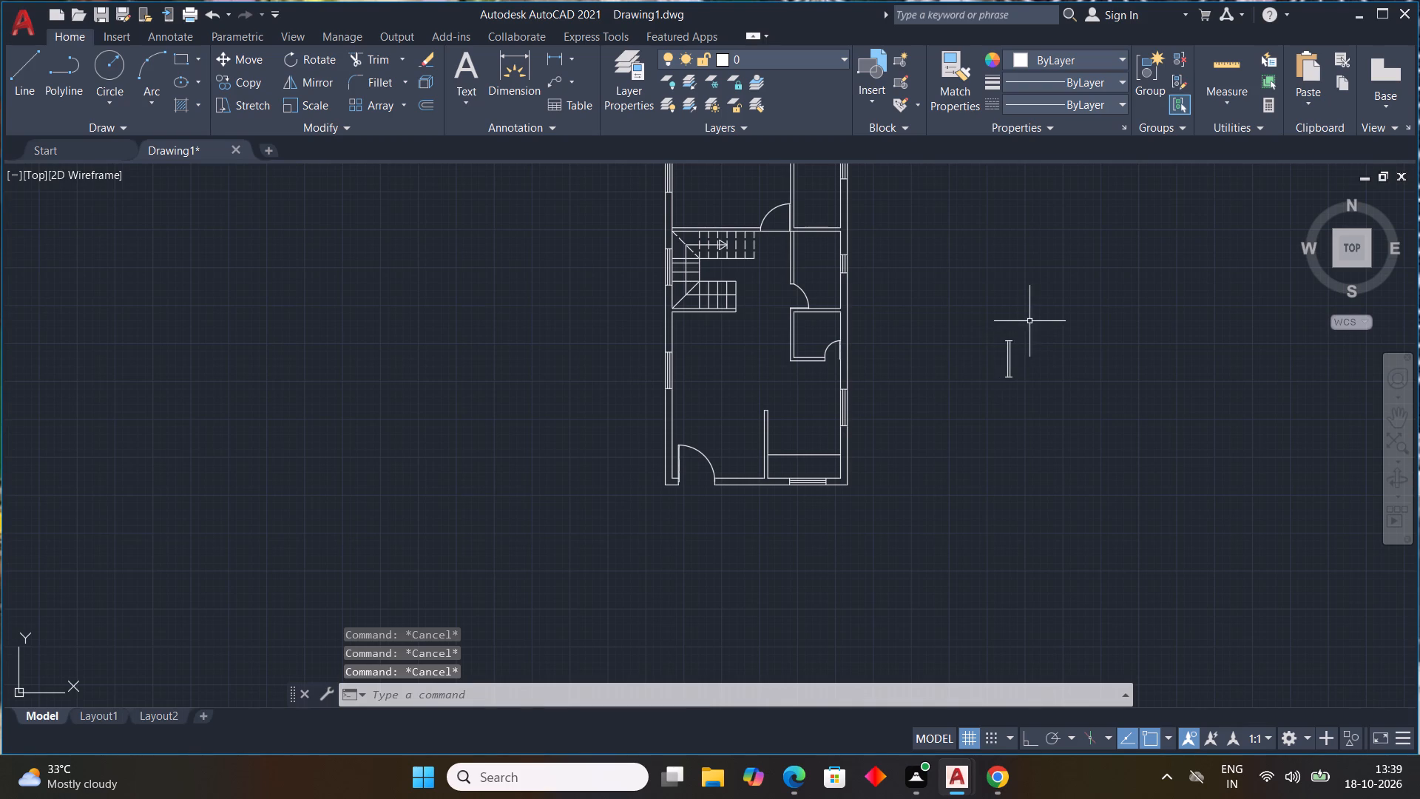
{"action": "left_click_drag", "start_coordinate": [1029, 321], "coordinate": [993, 390]}
{"action": "left_click", "coordinate": [974, 426]}
{"action": "key", "text": "Delete"}
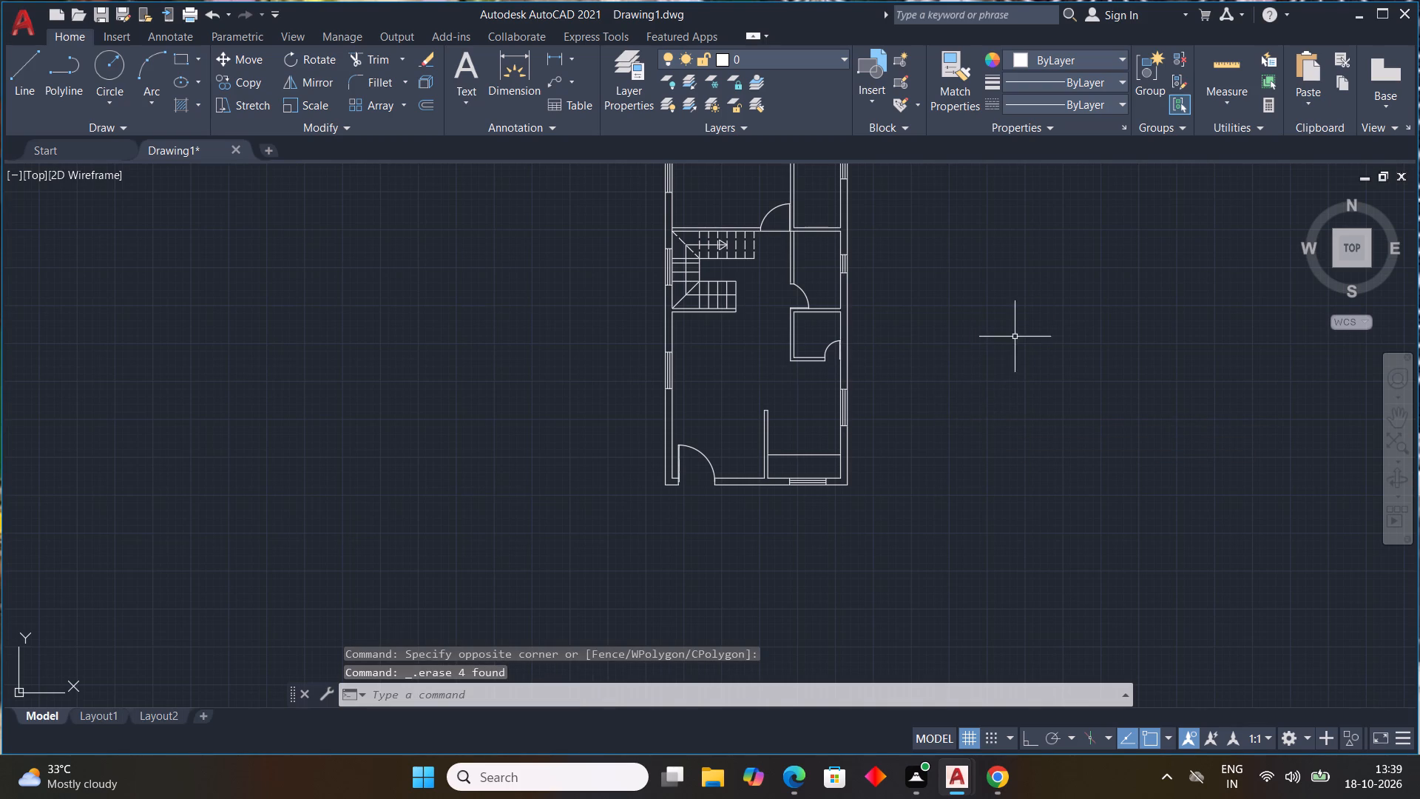
Dimension the inner width of the top-left room, placing the dimension line inside the room below its top wall.
{"action": "middle_click_drag", "start_coordinate": [979, 321], "coordinate": [1191, 417]}
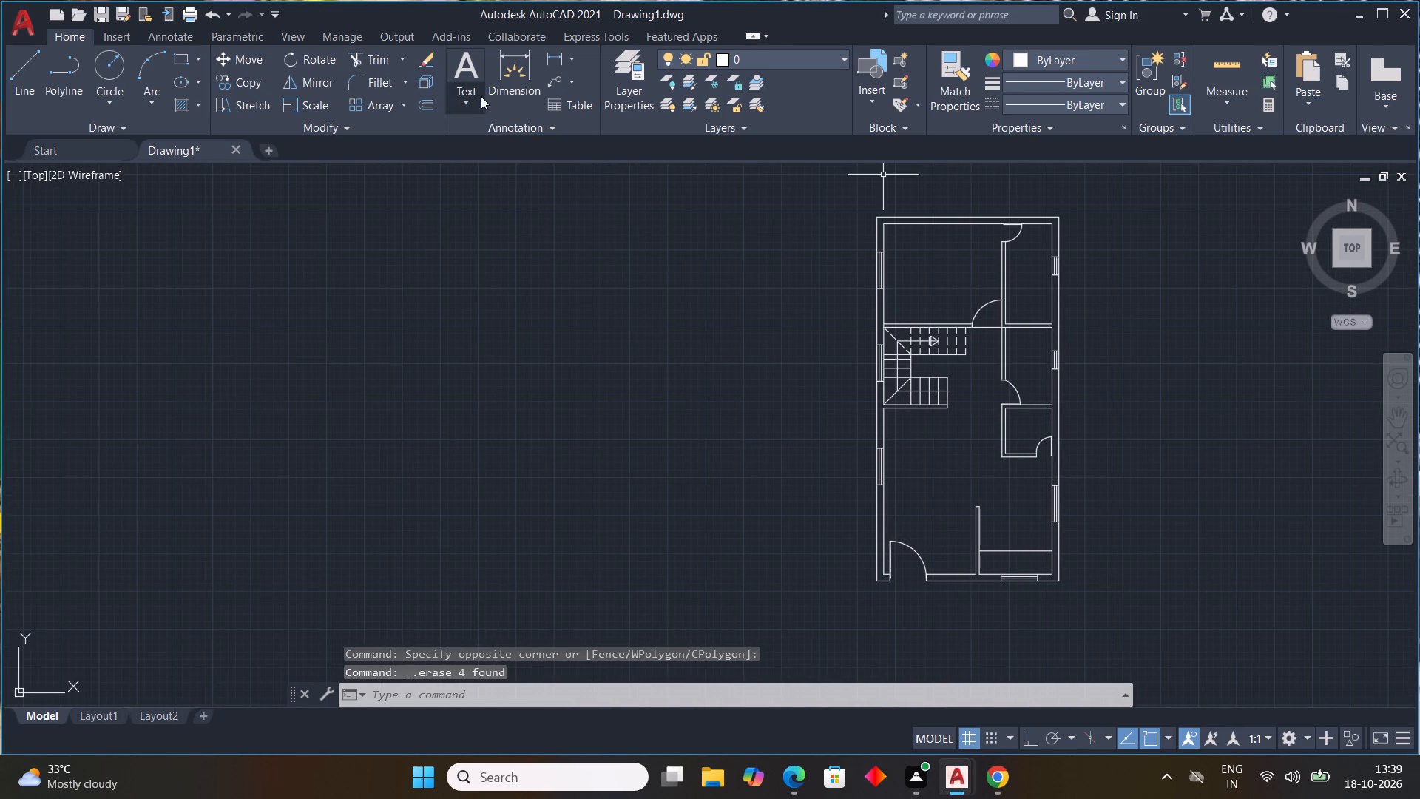
{"action": "left_click", "coordinate": [500, 85]}
{"action": "middle_click_drag", "start_coordinate": [734, 255], "coordinate": [581, 266]}
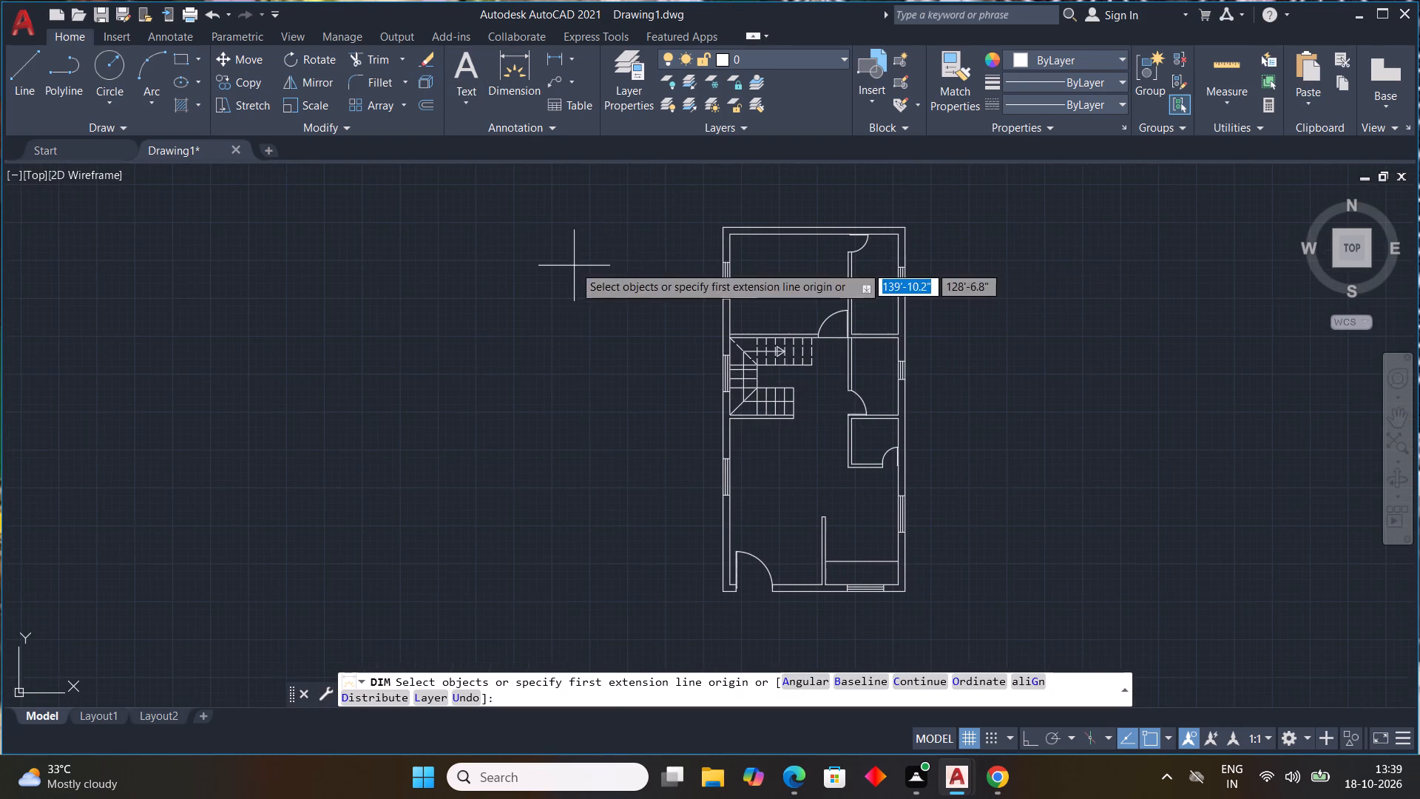
{"action": "scroll", "coordinate": [743, 234], "scroll_direction": "up", "scroll_amount": 2}
{"action": "left_click_drag", "start_coordinate": [706, 238], "coordinate": [714, 242]}
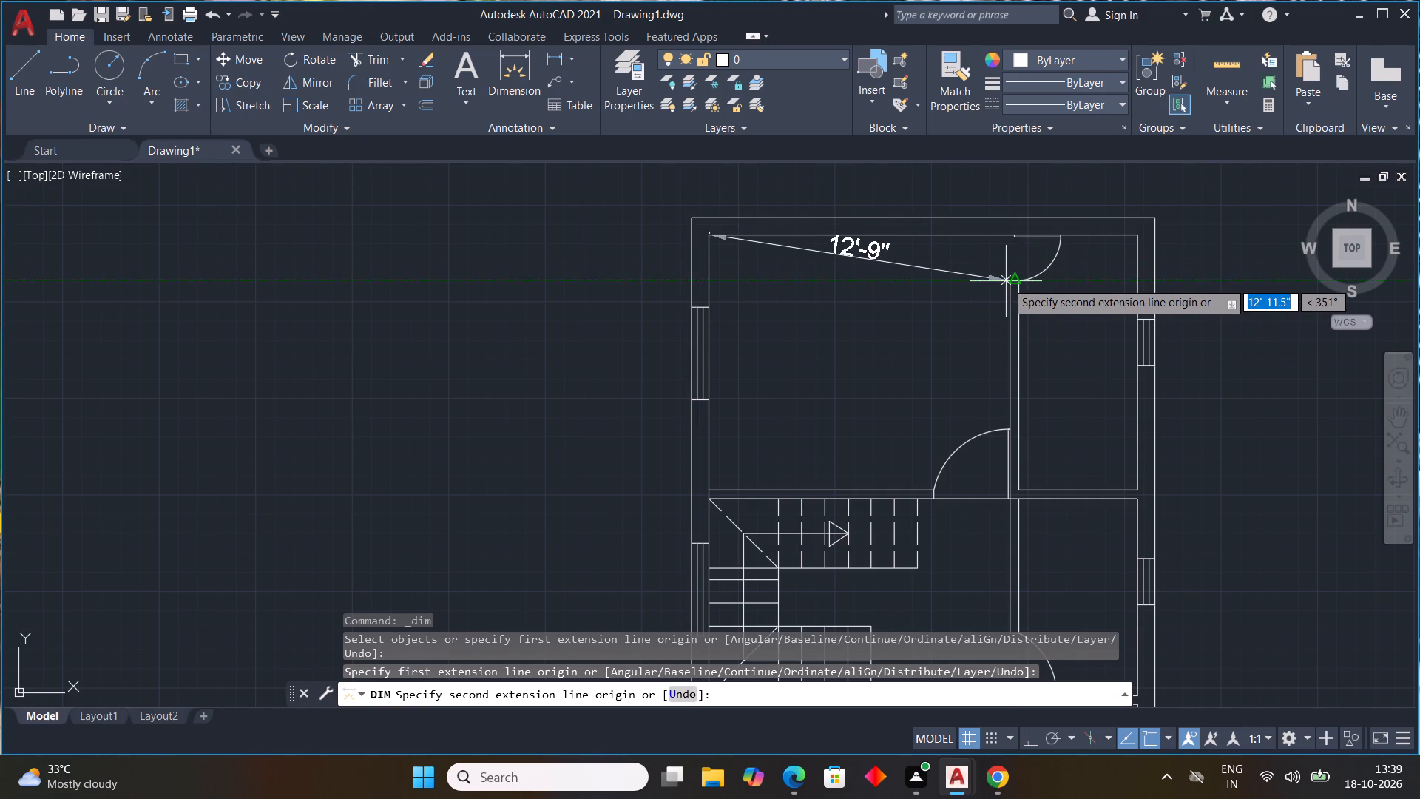
{"action": "scroll", "coordinate": [1007, 281], "scroll_direction": "up", "scroll_amount": 2}
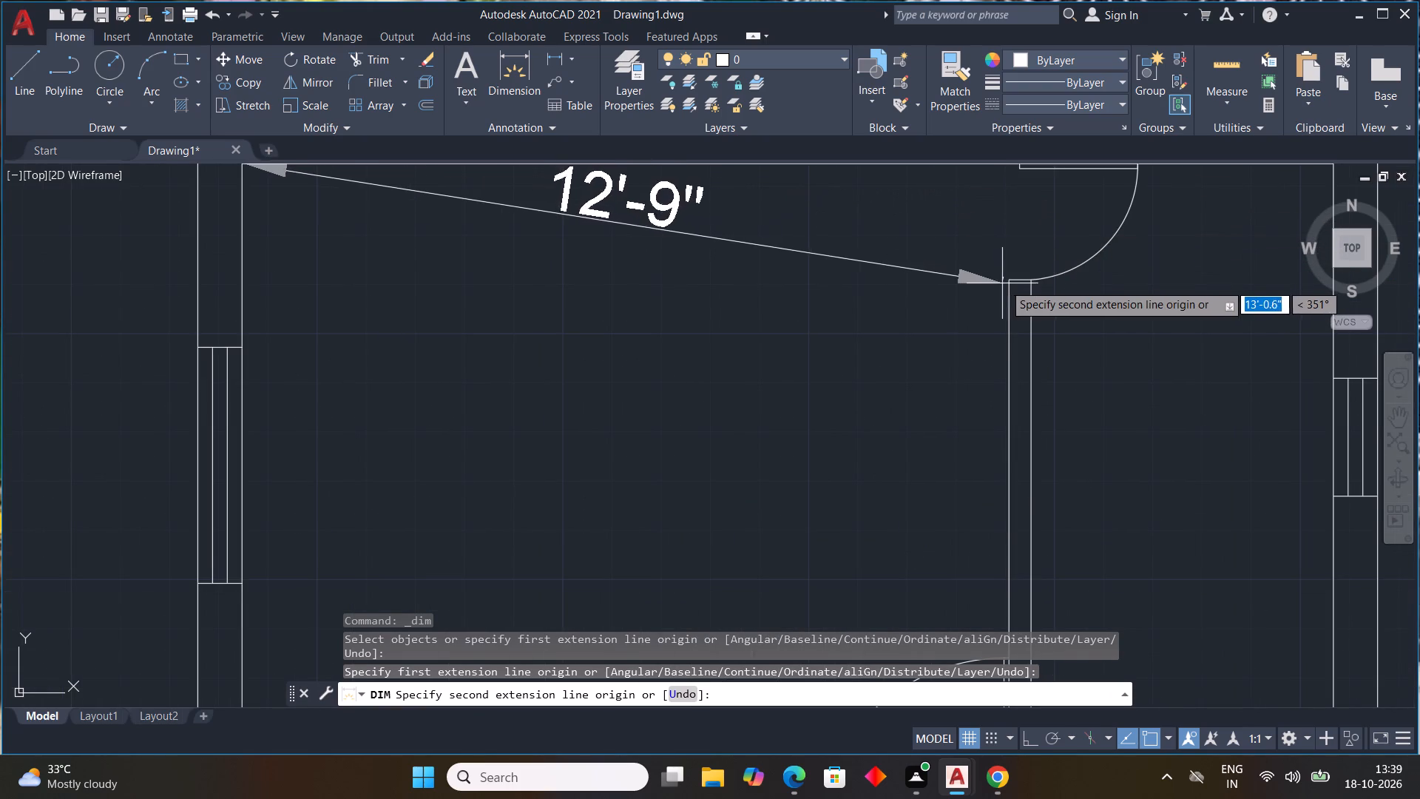
{"action": "left_click", "coordinate": [1006, 164]}
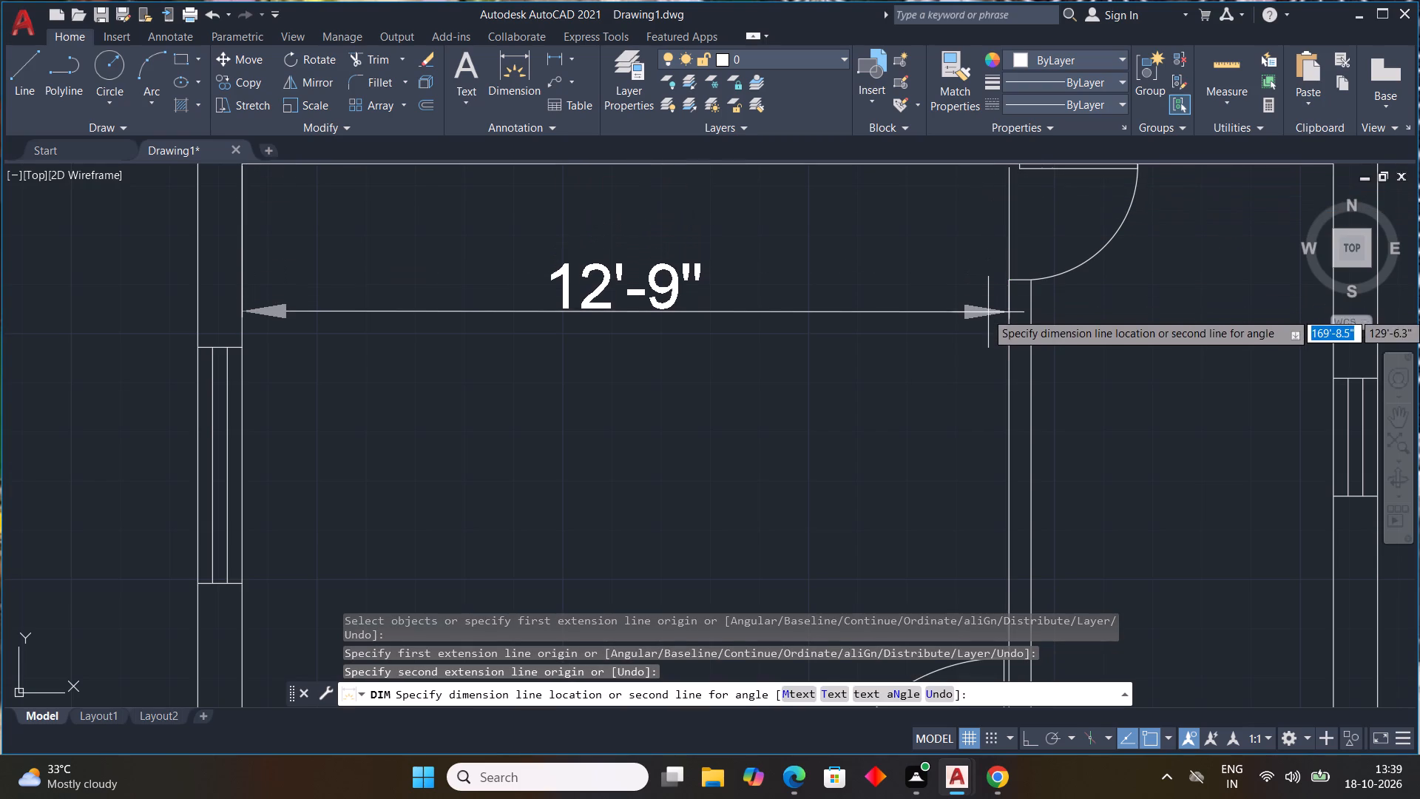
{"action": "left_click", "coordinate": [988, 291]}
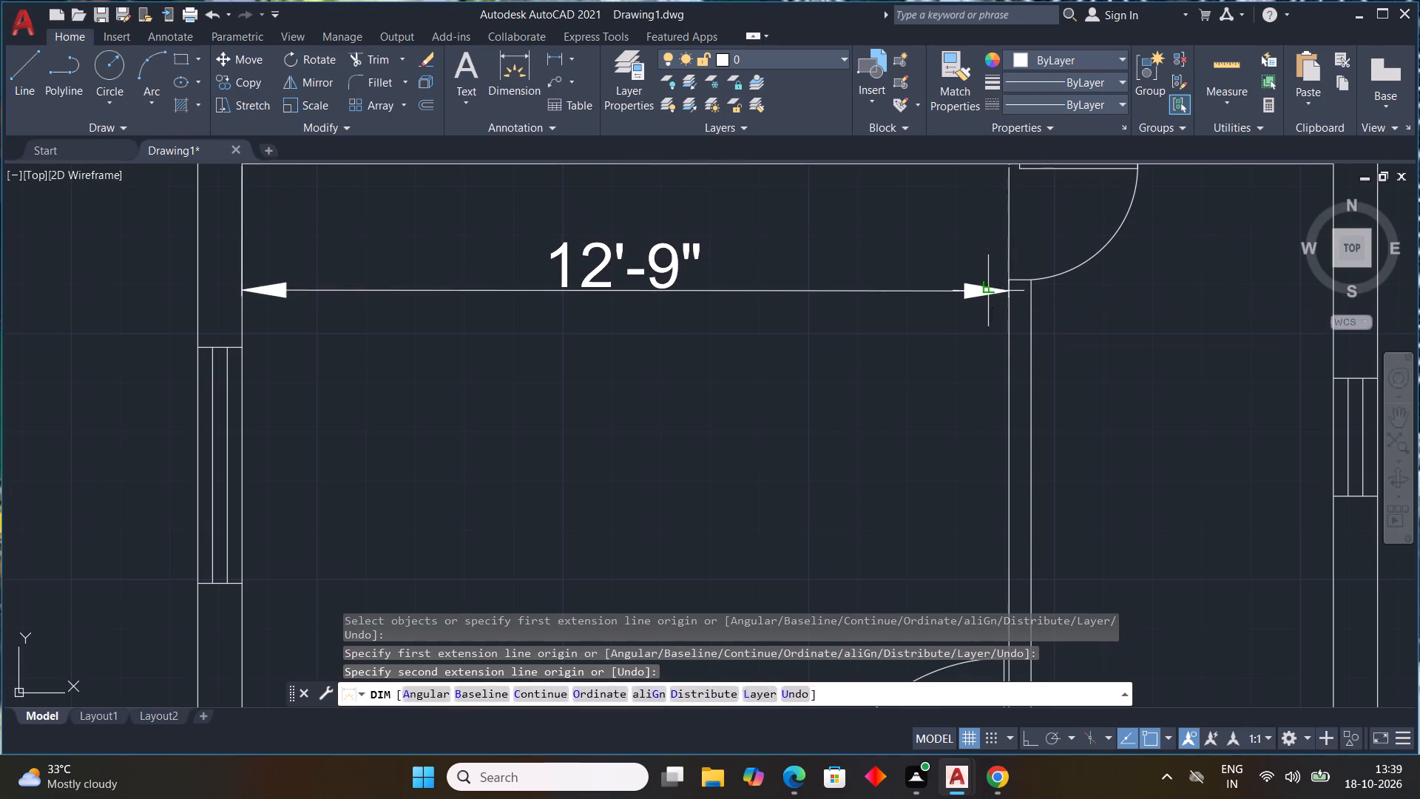
Dimension the inner height of the top-left room, placing the dimension line just inside its left wall.
{"action": "scroll", "coordinate": [712, 290], "scroll_direction": "down", "scroll_amount": 2}
{"action": "middle_click_drag", "start_coordinate": [713, 286], "coordinate": [816, 252]}
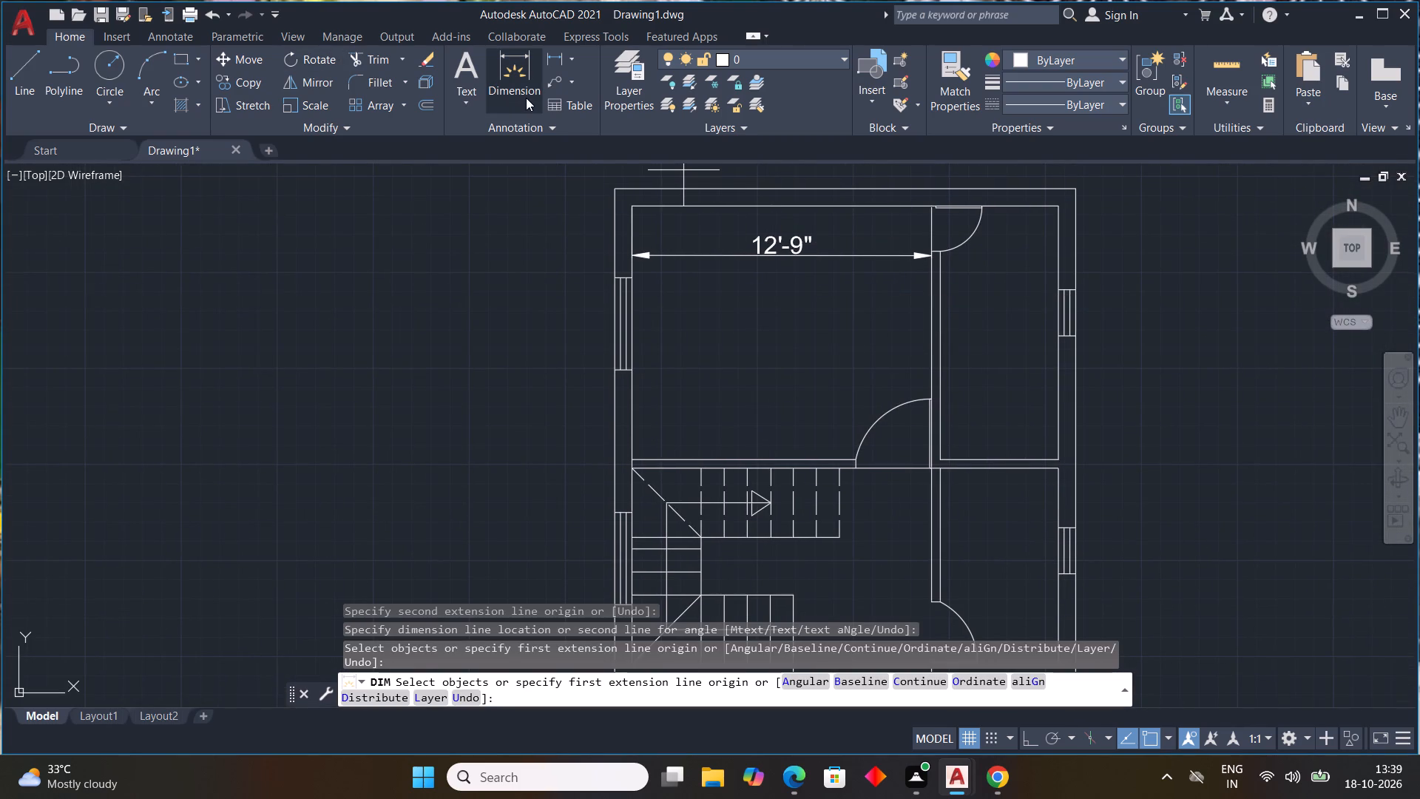
{"action": "left_click", "coordinate": [526, 97]}
{"action": "left_click", "coordinate": [630, 207]}
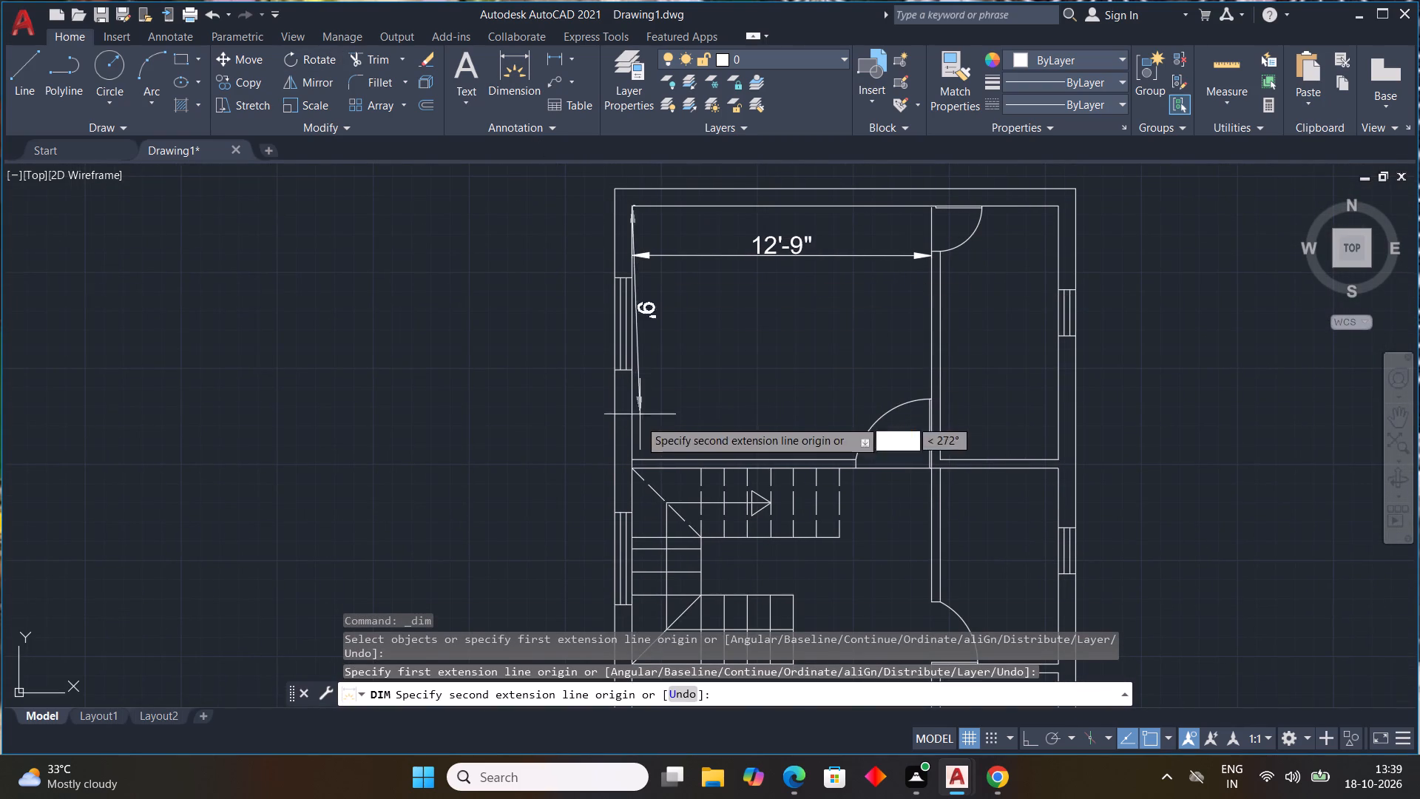
{"action": "scroll", "coordinate": [632, 458], "scroll_direction": "up", "scroll_amount": 4}
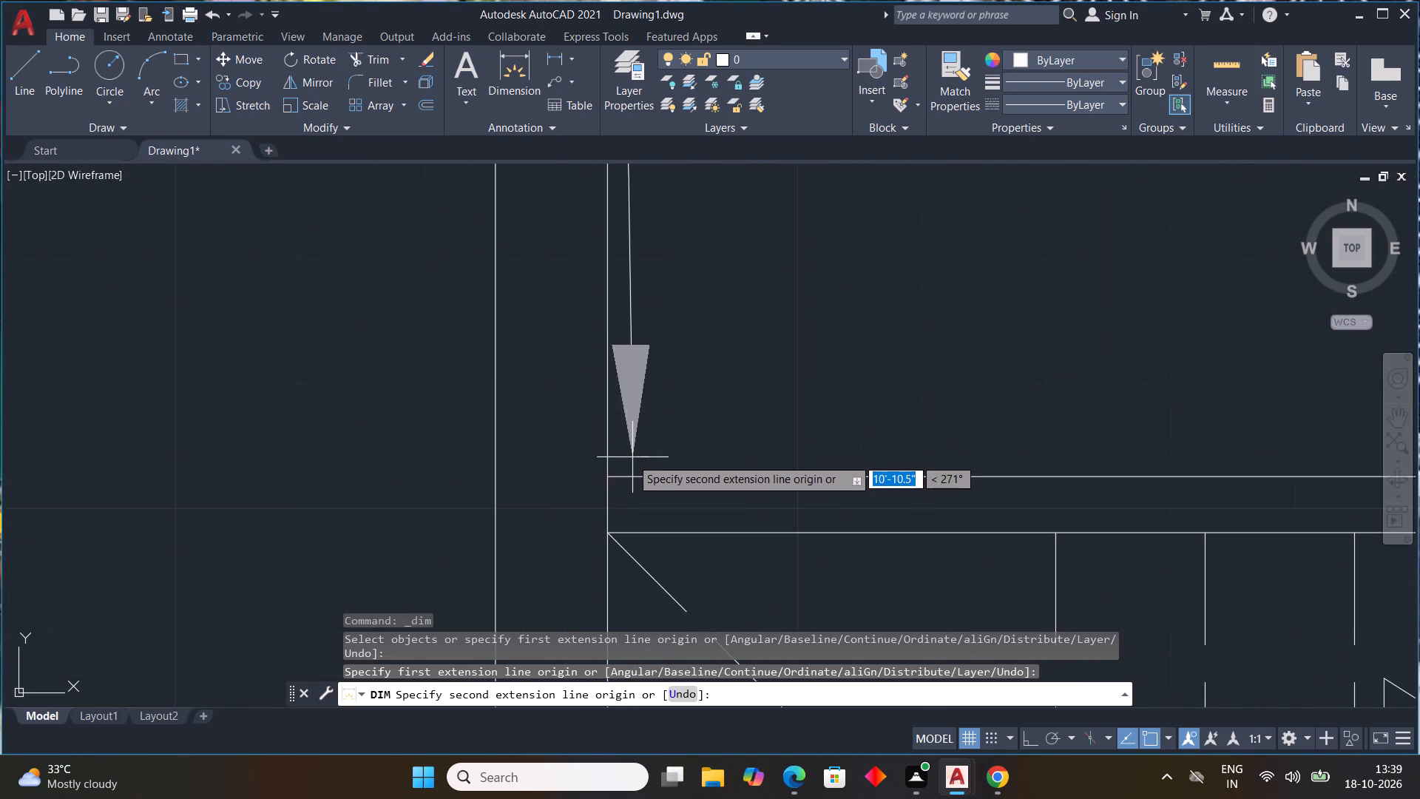
{"action": "left_click", "coordinate": [604, 472]}
{"action": "left_click", "coordinate": [664, 468]}
Dimension the overall outer width of the plan, placing the dimension line just above the top outer wall.
{"action": "scroll", "coordinate": [675, 464], "scroll_direction": "down", "scroll_amount": 3}
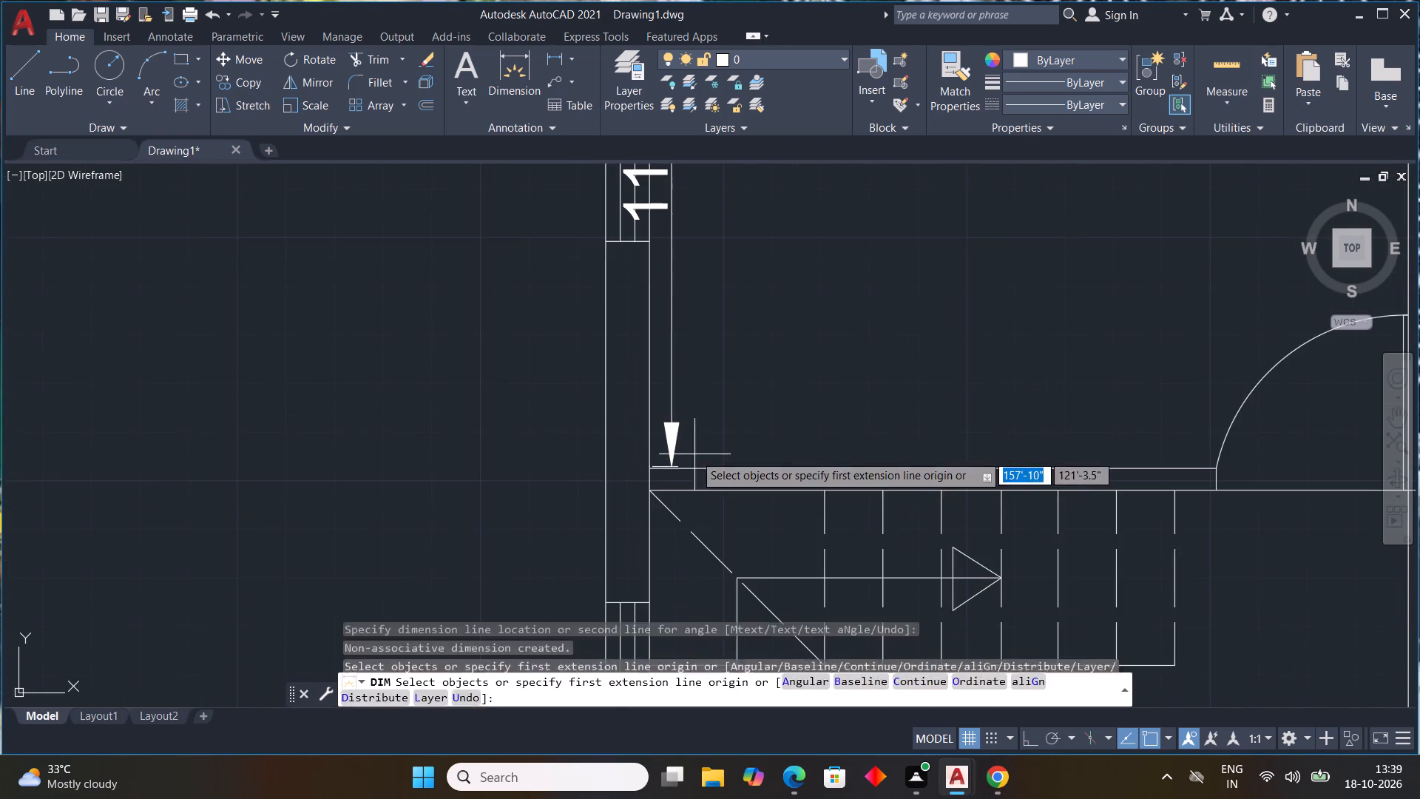
{"action": "scroll", "coordinate": [694, 454], "scroll_direction": "down", "scroll_amount": 3}
{"action": "left_click", "coordinate": [512, 101]}
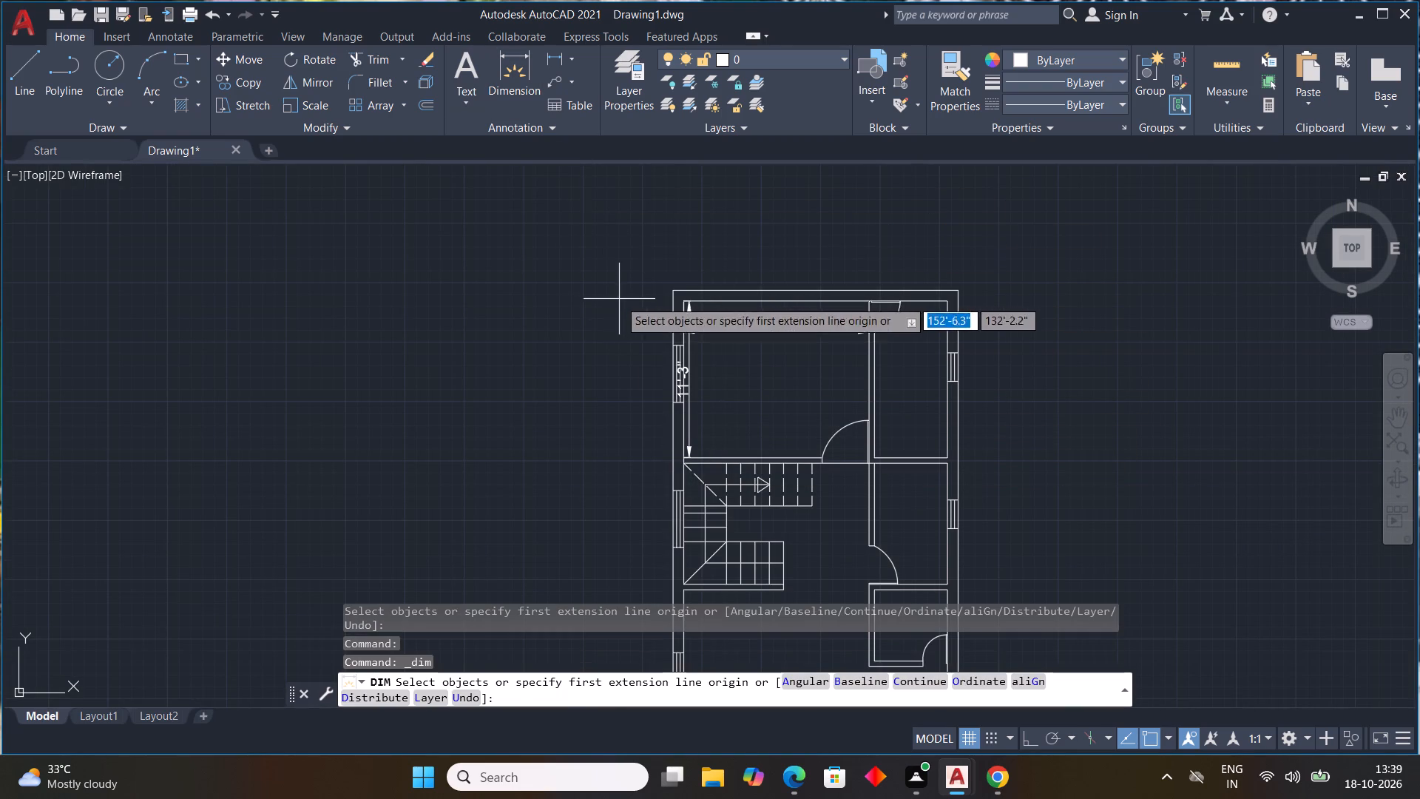
{"action": "left_click", "coordinate": [677, 290]}
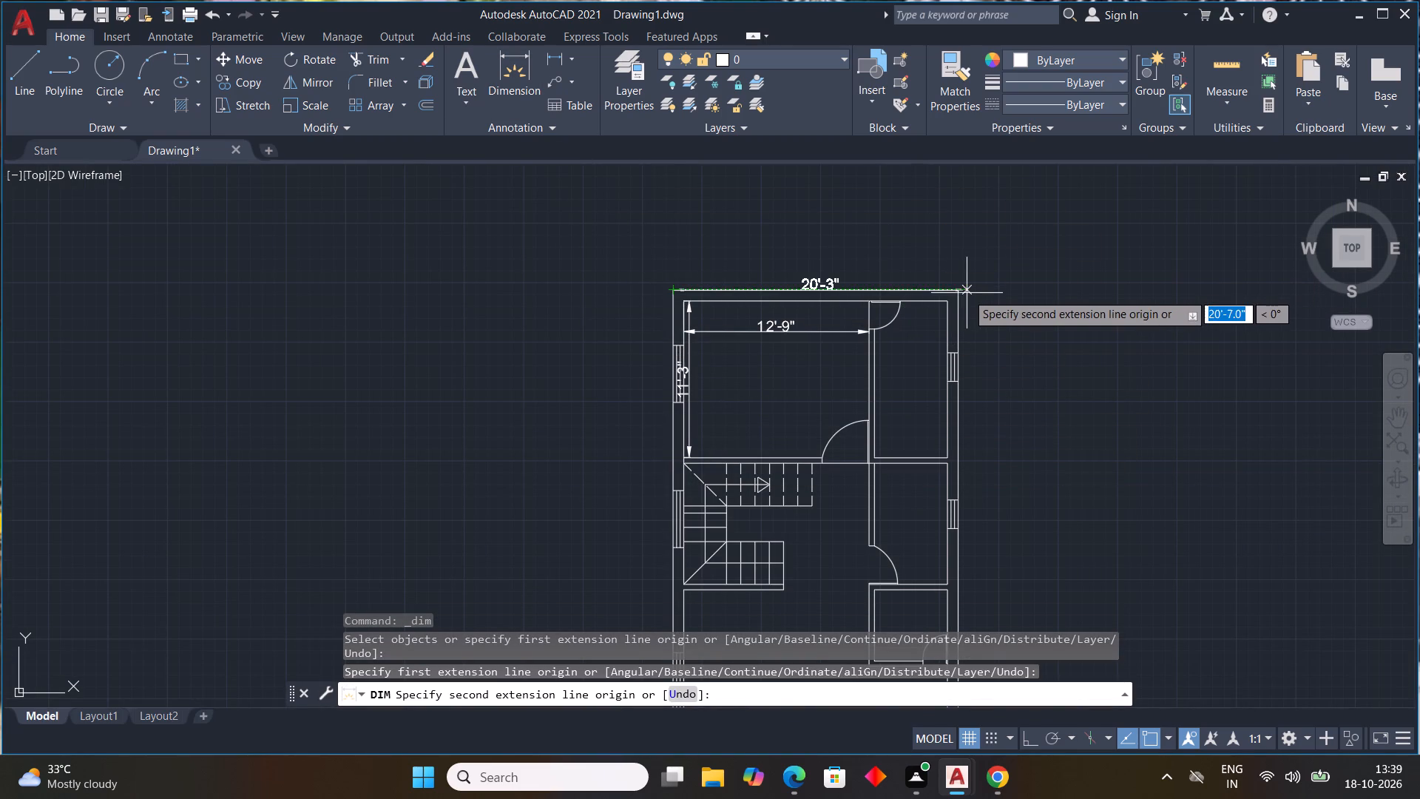
{"action": "left_click", "coordinate": [957, 288]}
{"action": "left_click", "coordinate": [954, 274]}
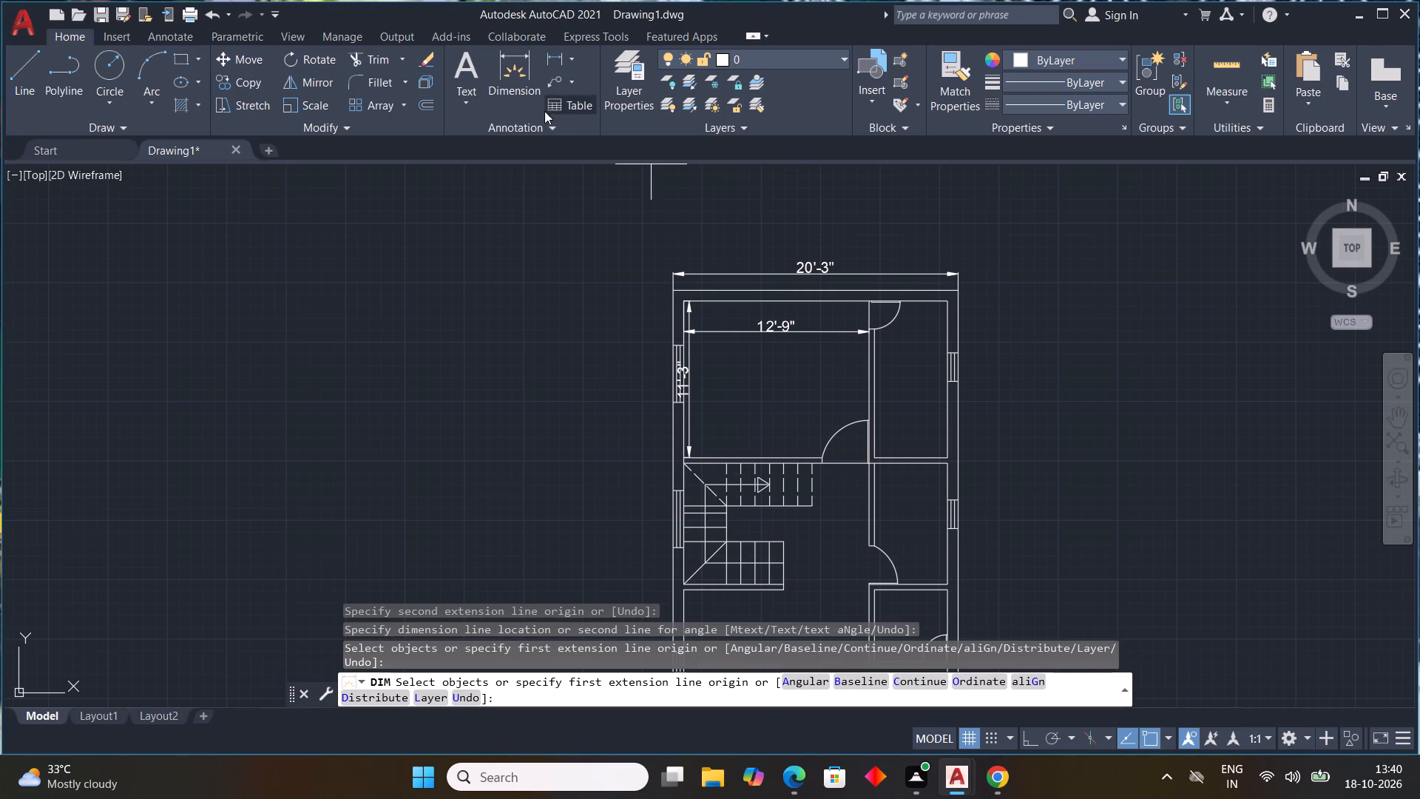
Dimension the overall outer length of the plan, placing the dimension line just outside the left outer wall.
{"action": "left_click", "coordinate": [513, 90]}
{"action": "scroll", "coordinate": [956, 274], "scroll_direction": "down", "scroll_amount": 2}
{"action": "scroll", "coordinate": [979, 309], "scroll_direction": "up", "scroll_amount": 1}
{"action": "middle_click_drag", "start_coordinate": [972, 282], "coordinate": [960, 257]}
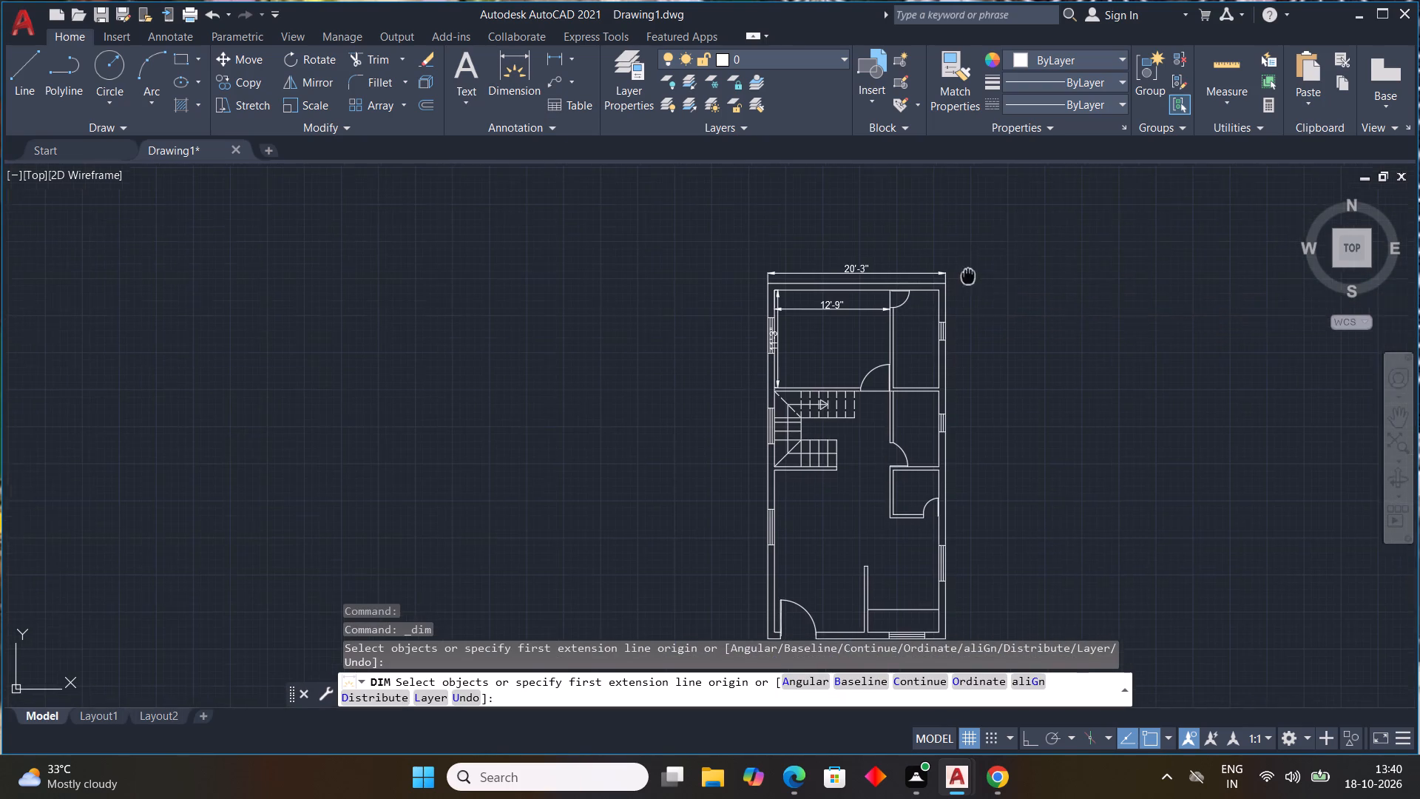
{"action": "middle_click_drag", "start_coordinate": [960, 257], "coordinate": [961, 237]}
{"action": "scroll", "coordinate": [962, 237], "scroll_direction": "up", "scroll_amount": 1}
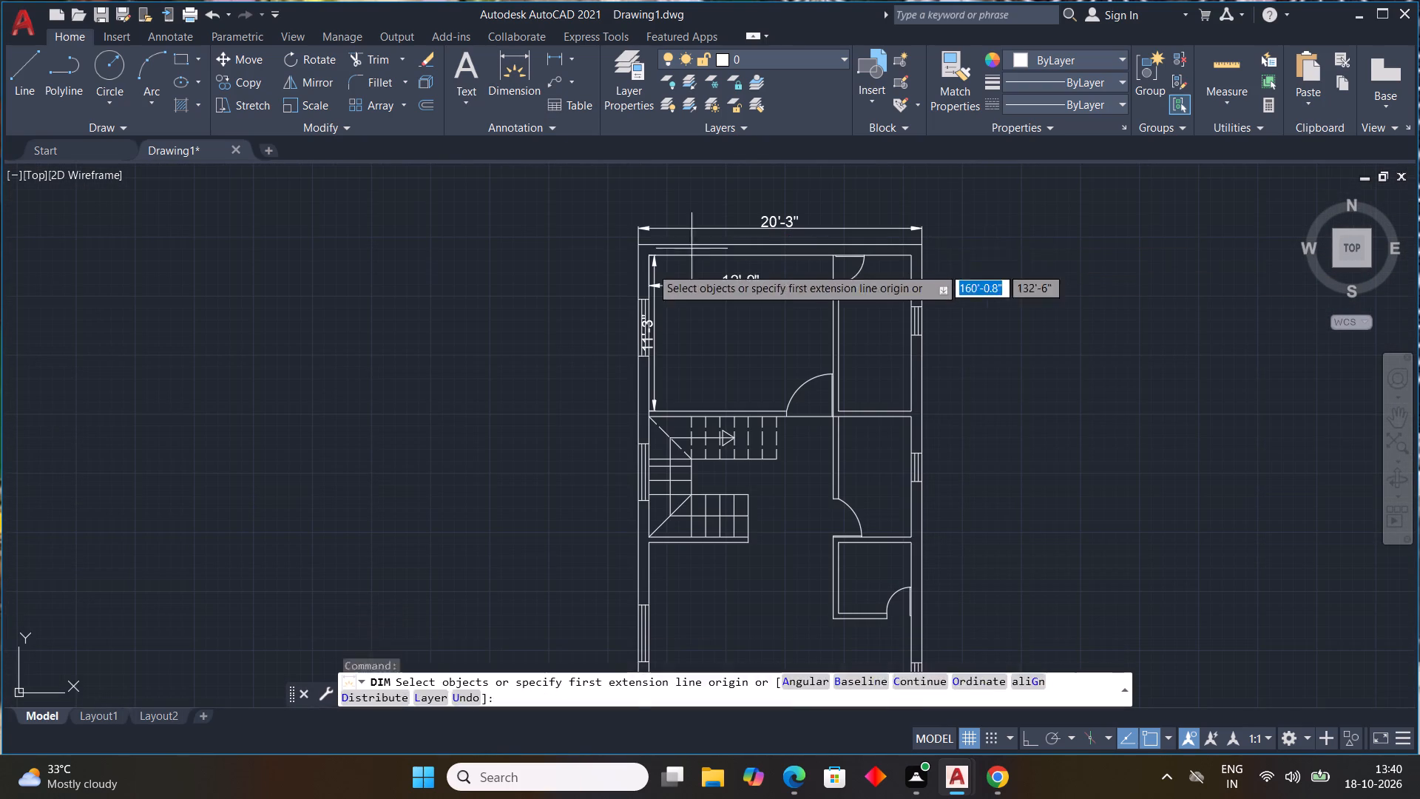
{"action": "left_click", "coordinate": [635, 246]}
{"action": "scroll", "coordinate": [592, 405], "scroll_direction": "down", "scroll_amount": 1}
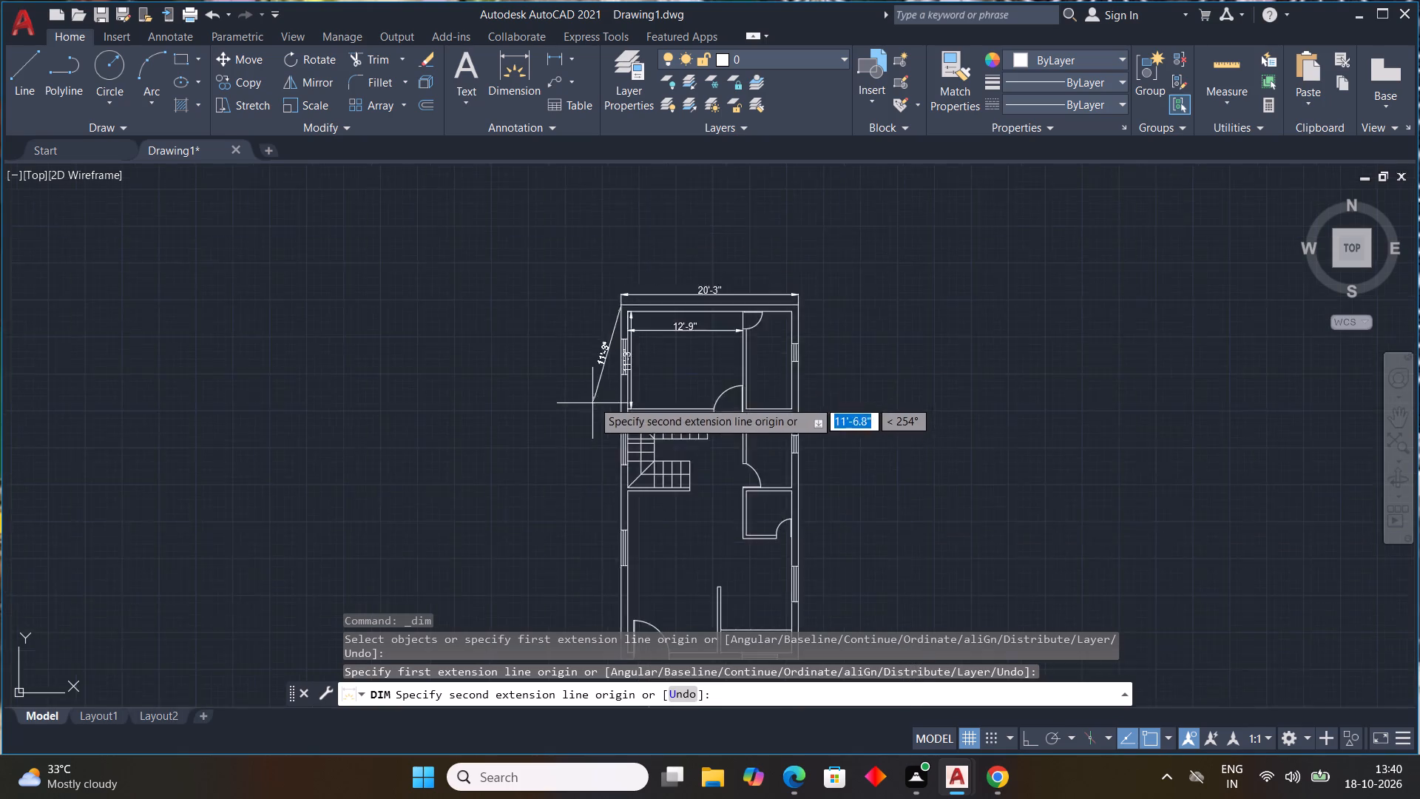
{"action": "scroll", "coordinate": [592, 399], "scroll_direction": "down", "scroll_amount": 1}
{"action": "middle_click_drag", "start_coordinate": [595, 387], "coordinate": [669, 260]}
{"action": "scroll", "coordinate": [670, 429], "scroll_direction": "up", "scroll_amount": 3}
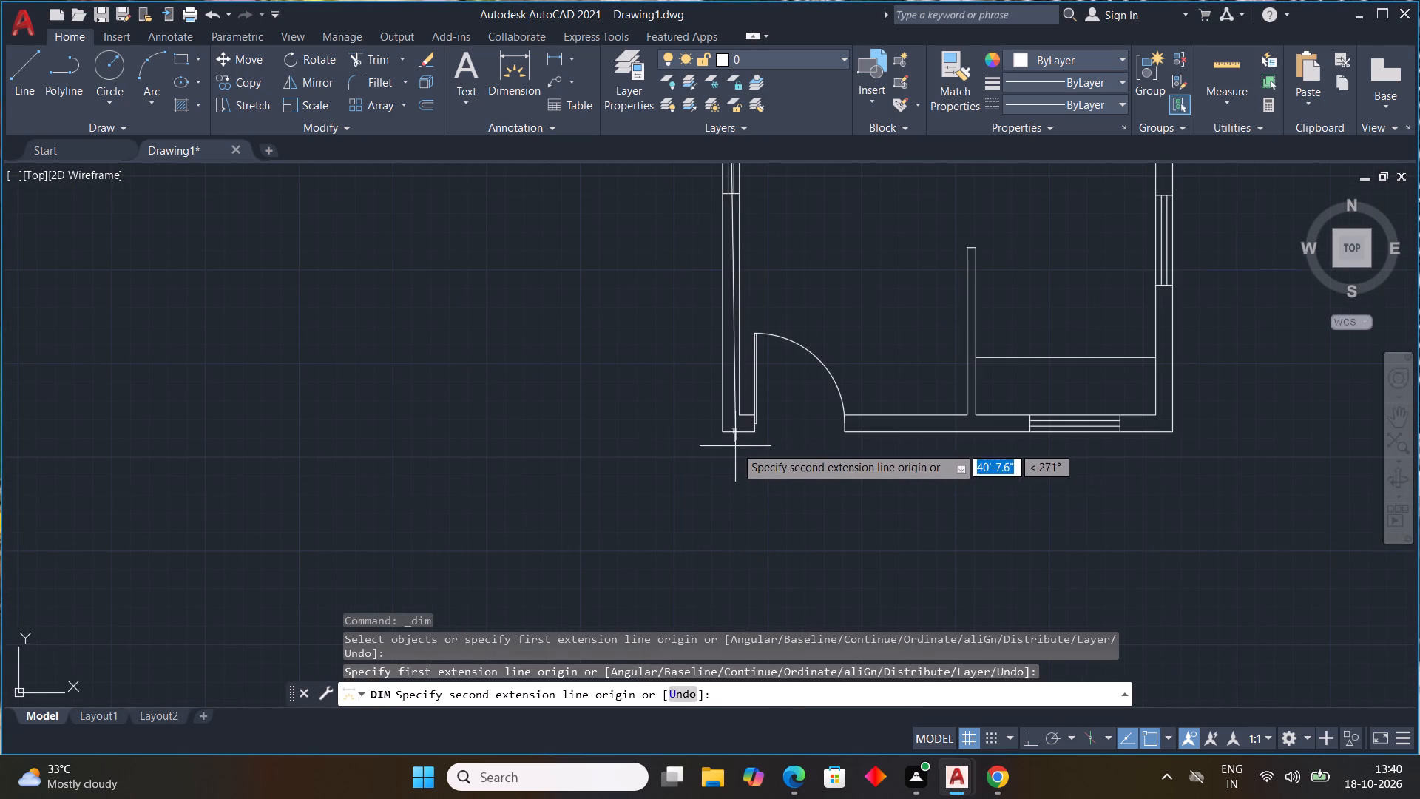
{"action": "left_click", "coordinate": [720, 431]}
{"action": "scroll", "coordinate": [679, 428], "scroll_direction": "down", "scroll_amount": 1}
{"action": "middle_click_drag", "start_coordinate": [679, 428], "coordinate": [719, 502]}
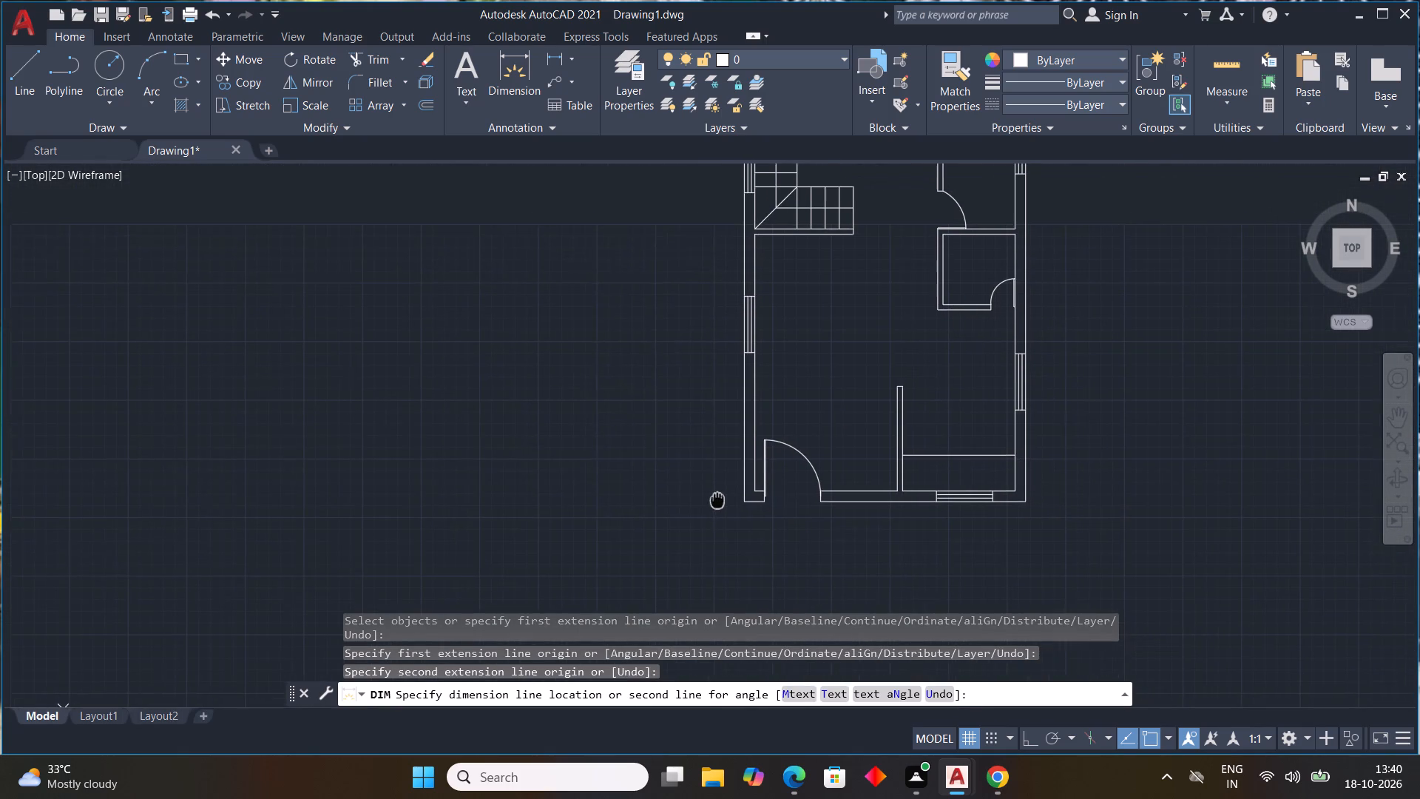
{"action": "middle_click_drag", "start_coordinate": [719, 502], "coordinate": [720, 504]}
{"action": "left_click", "coordinate": [721, 490]}
Dimension the inner width of the top-right room, placing the dimension line just above its bottom wall.
{"action": "scroll", "coordinate": [853, 441], "scroll_direction": "down", "scroll_amount": 2}
{"action": "middle_click_drag", "start_coordinate": [853, 441], "coordinate": [862, 462]}
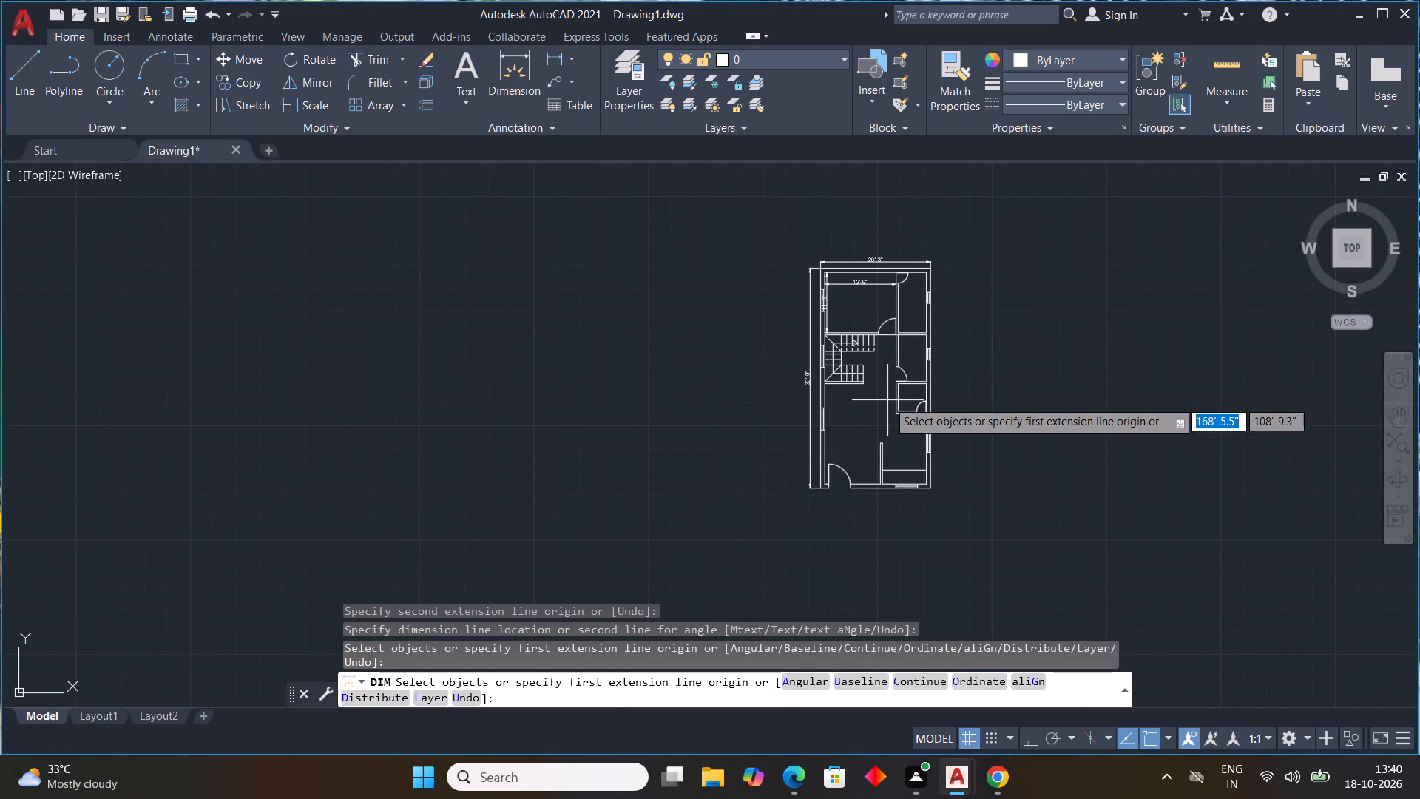
{"action": "scroll", "coordinate": [828, 306], "scroll_direction": "up", "scroll_amount": 3}
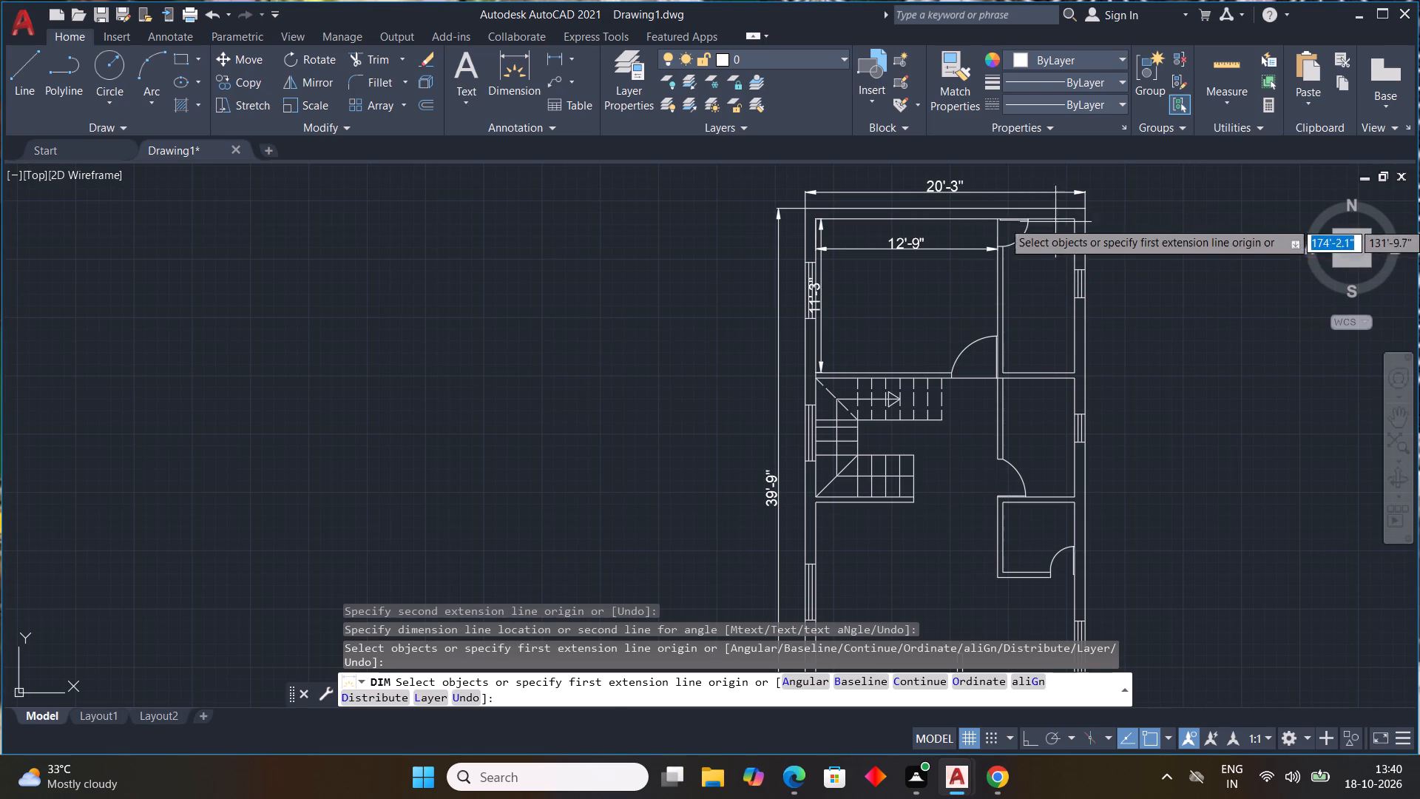
{"action": "scroll", "coordinate": [1073, 235], "scroll_direction": "up", "scroll_amount": 1}
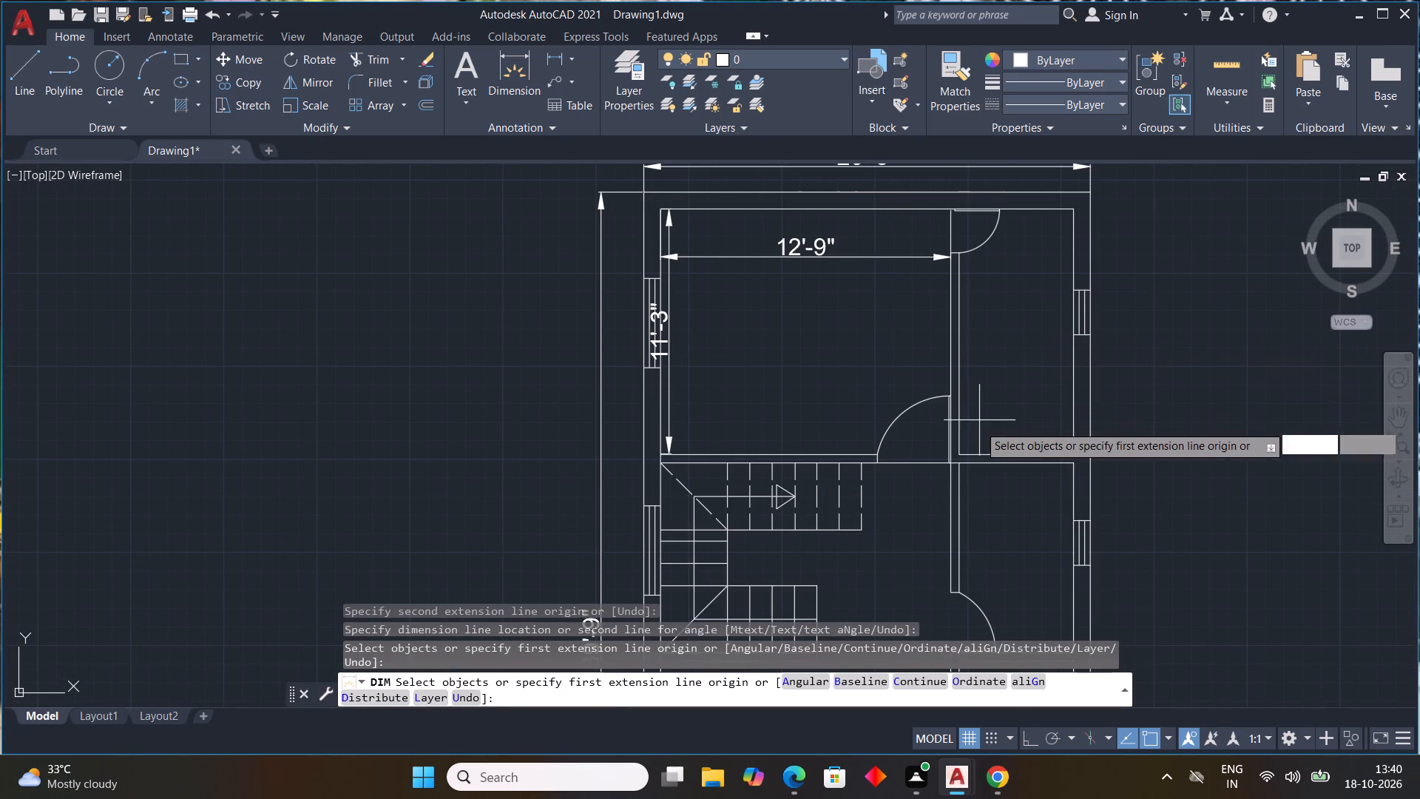
{"action": "left_click", "coordinate": [964, 451]}
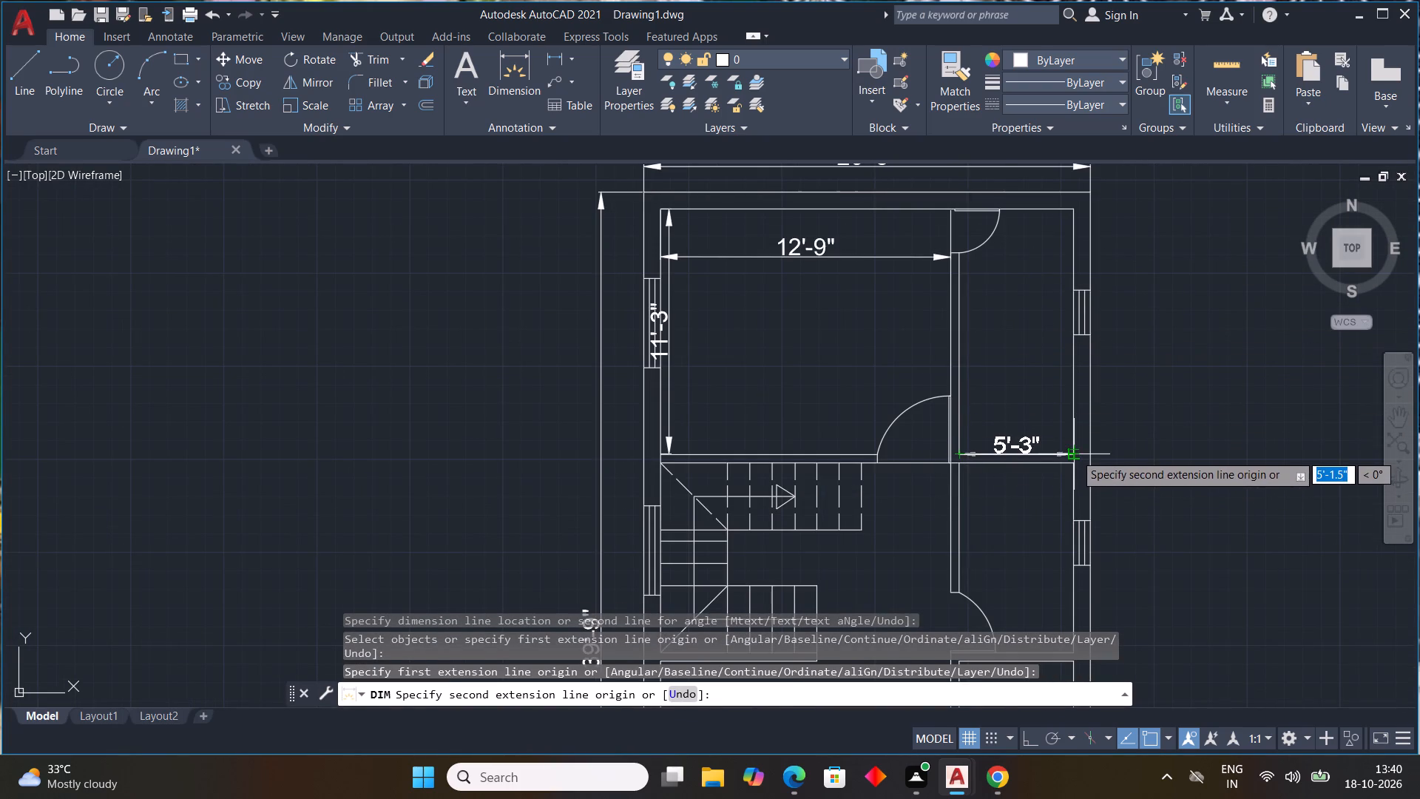
{"action": "left_click_drag", "start_coordinate": [1075, 454], "coordinate": [1075, 447]}
{"action": "left_click", "coordinate": [1072, 432]}
Dimension the inner height of the right-hand room below the top-right room, placing the dimension line near its right wall.
{"action": "middle_click_drag", "start_coordinate": [1148, 466], "coordinate": [1157, 256]}
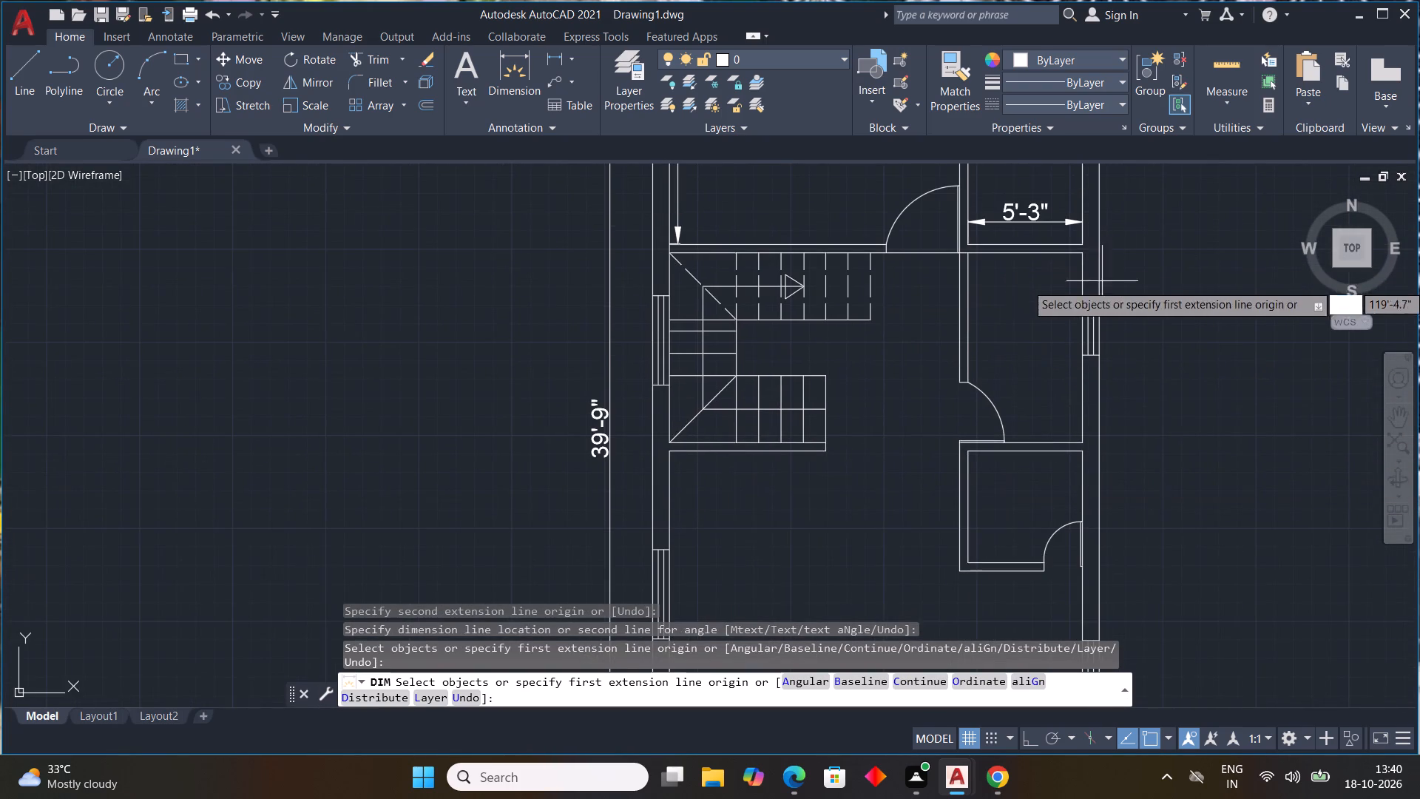
{"action": "left_click", "coordinate": [1083, 257]}
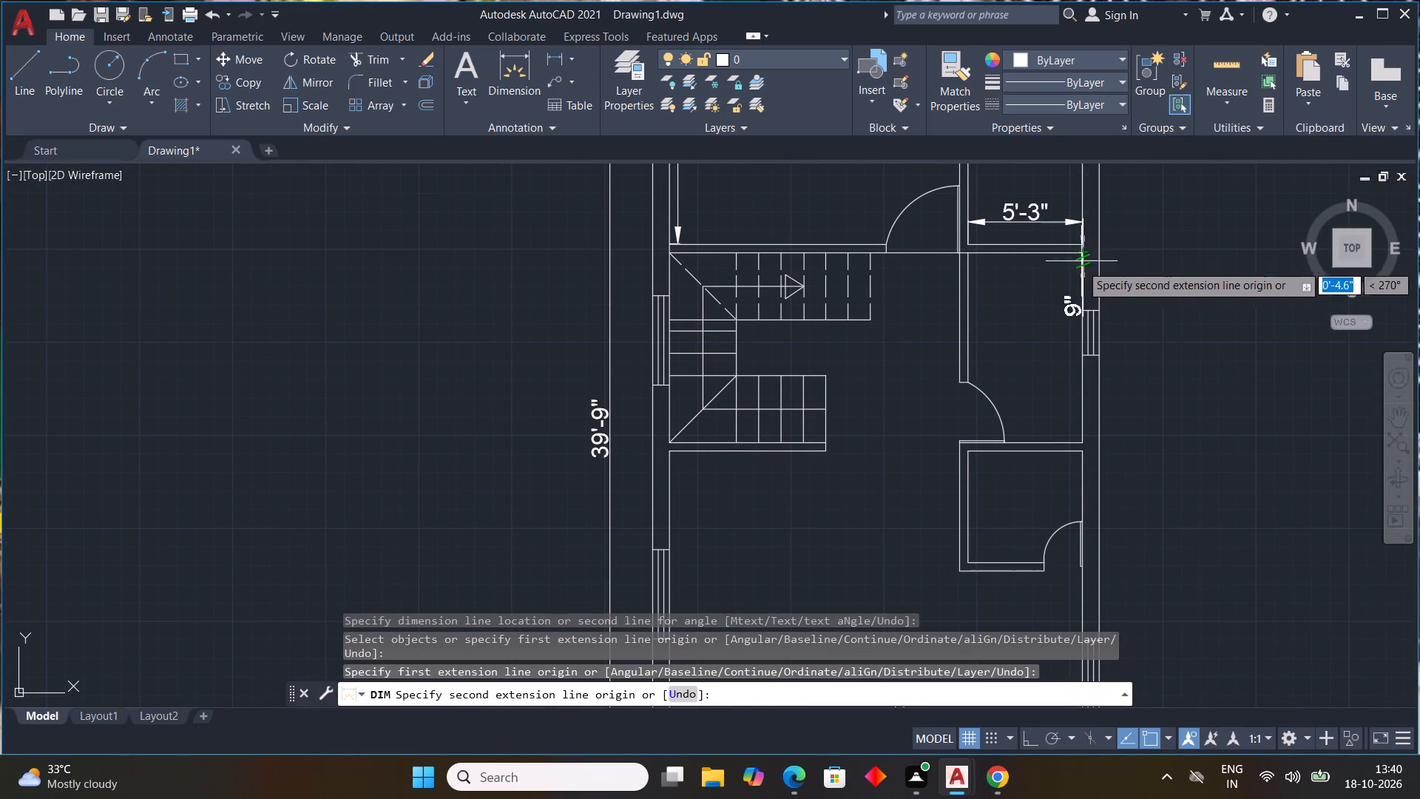
{"action": "left_click_drag", "start_coordinate": [1083, 442], "coordinate": [1072, 441]}
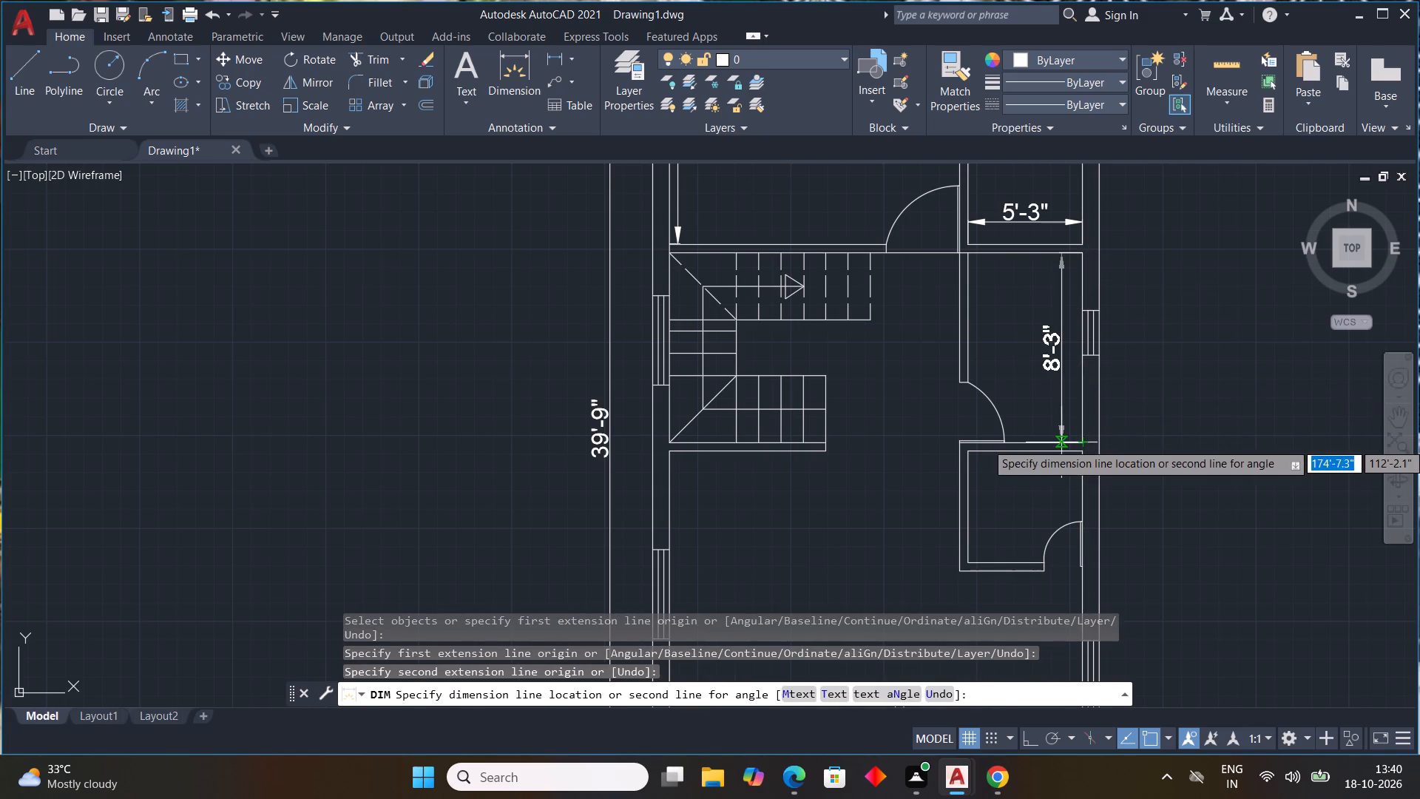
{"action": "left_click", "coordinate": [1061, 442]}
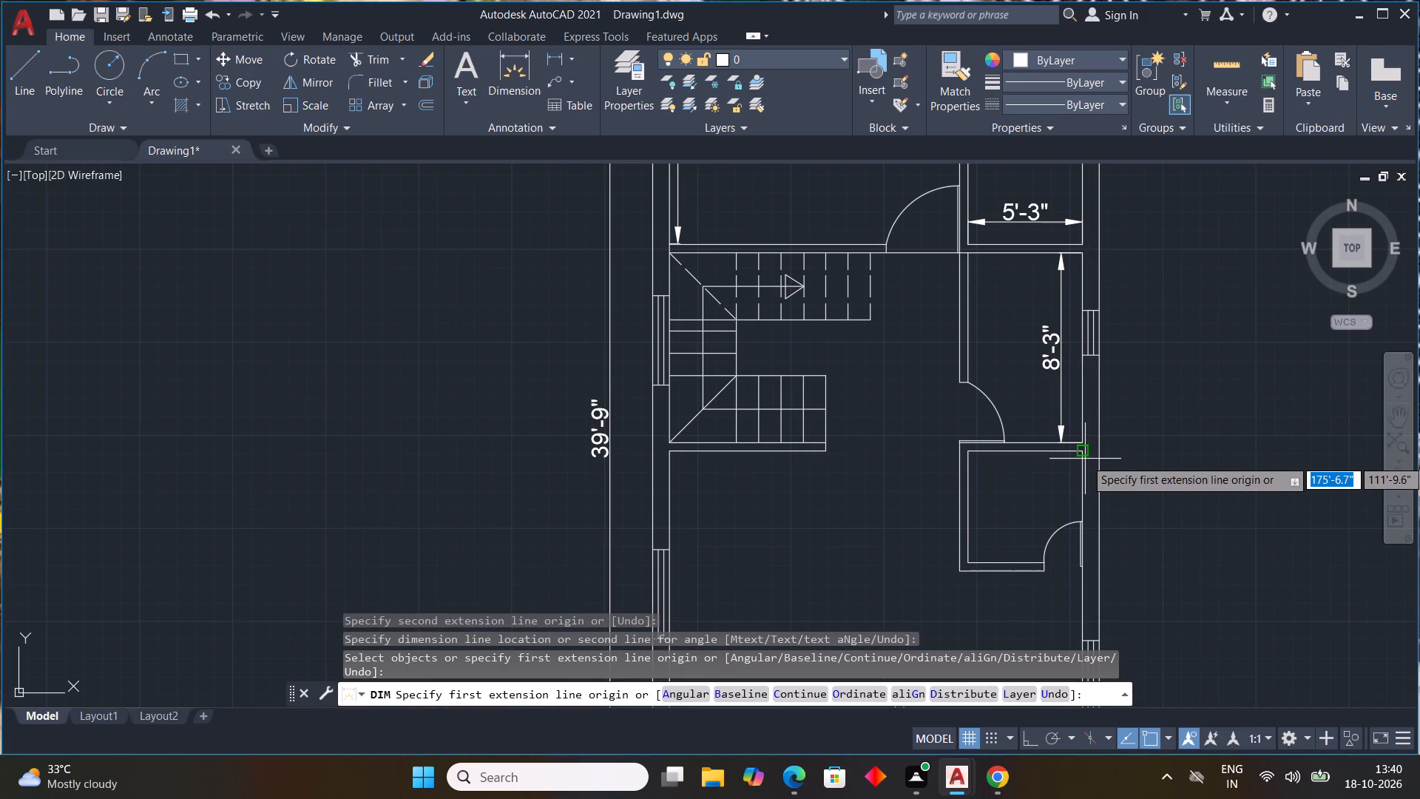
Dimension the small right-hand room from its upper inner corner to its lower wall's outer face, with the dimension line inside the room.
{"action": "left_click", "coordinate": [1085, 459]}
{"action": "scroll", "coordinate": [1066, 579], "scroll_direction": "up", "scroll_amount": 3}
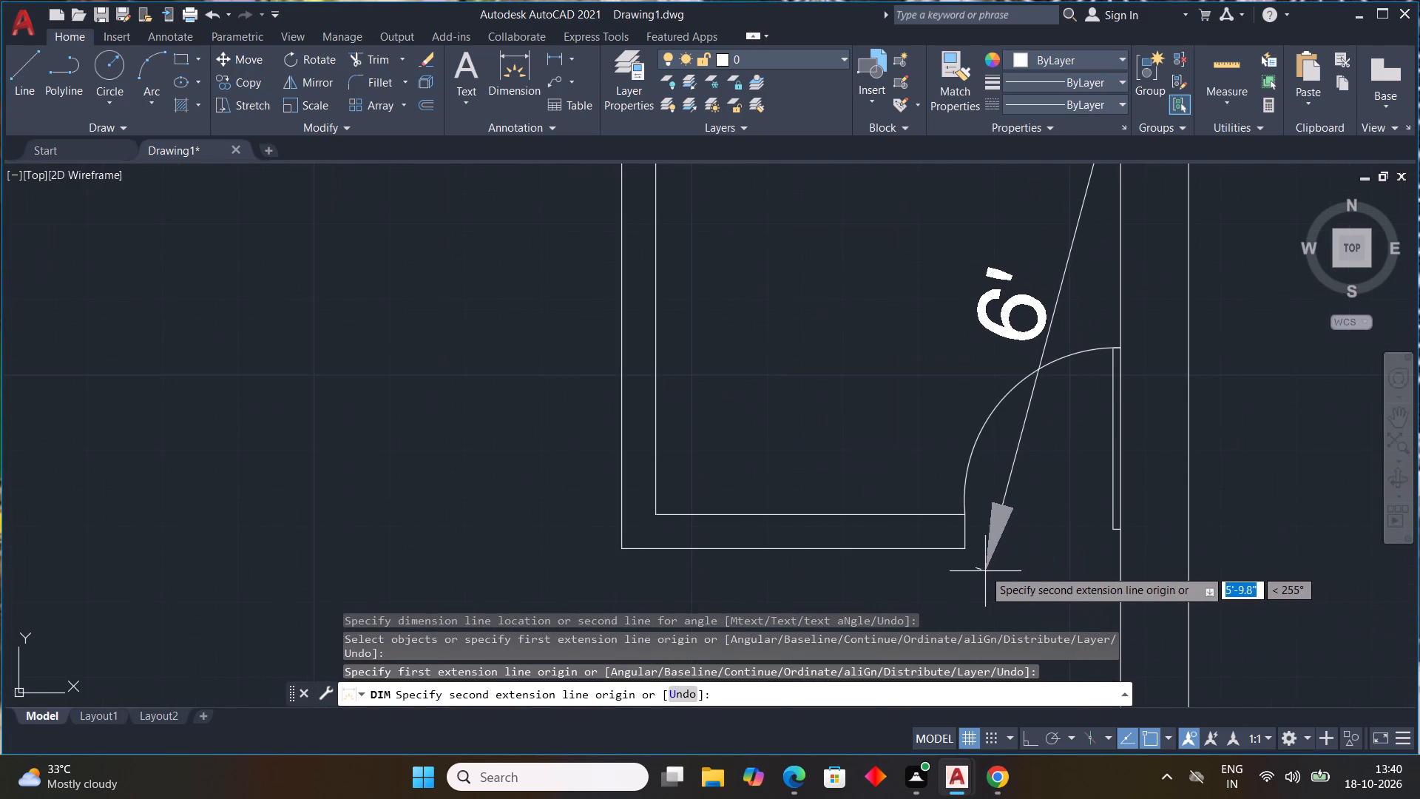
{"action": "left_click", "coordinate": [1123, 547]}
{"action": "left_click", "coordinate": [1027, 546]}
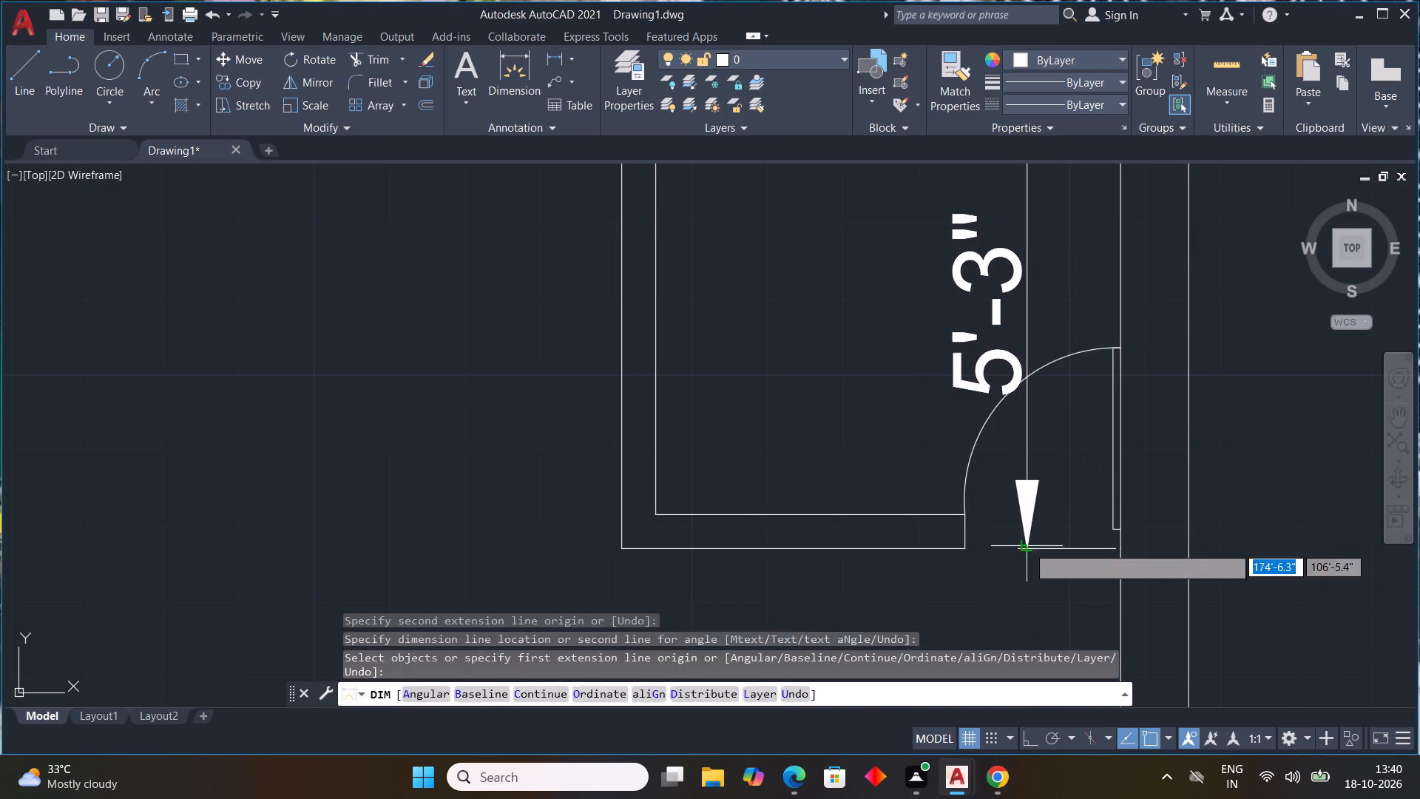
Dimension the right-hand side from the small room's lower wall face down to the bottom wall's inner face, placing the line inside the right wall.
{"action": "scroll", "coordinate": [1082, 535], "scroll_direction": "down", "scroll_amount": 2}
{"action": "scroll", "coordinate": [1180, 549], "scroll_direction": "down", "scroll_amount": 2}
{"action": "middle_click_drag", "start_coordinate": [1187, 528], "coordinate": [1169, 375]}
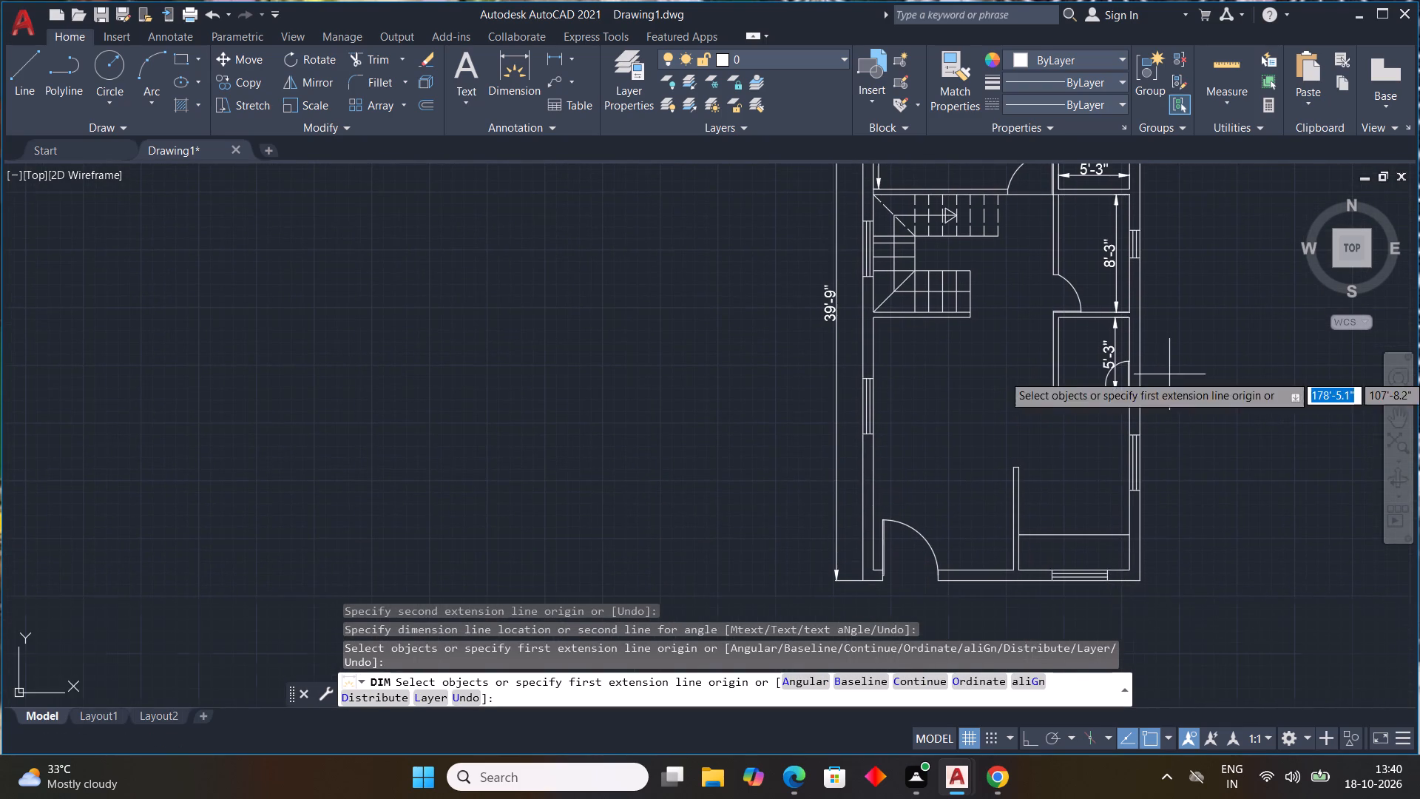
{"action": "scroll", "coordinate": [1144, 396], "scroll_direction": "up", "scroll_amount": 2}
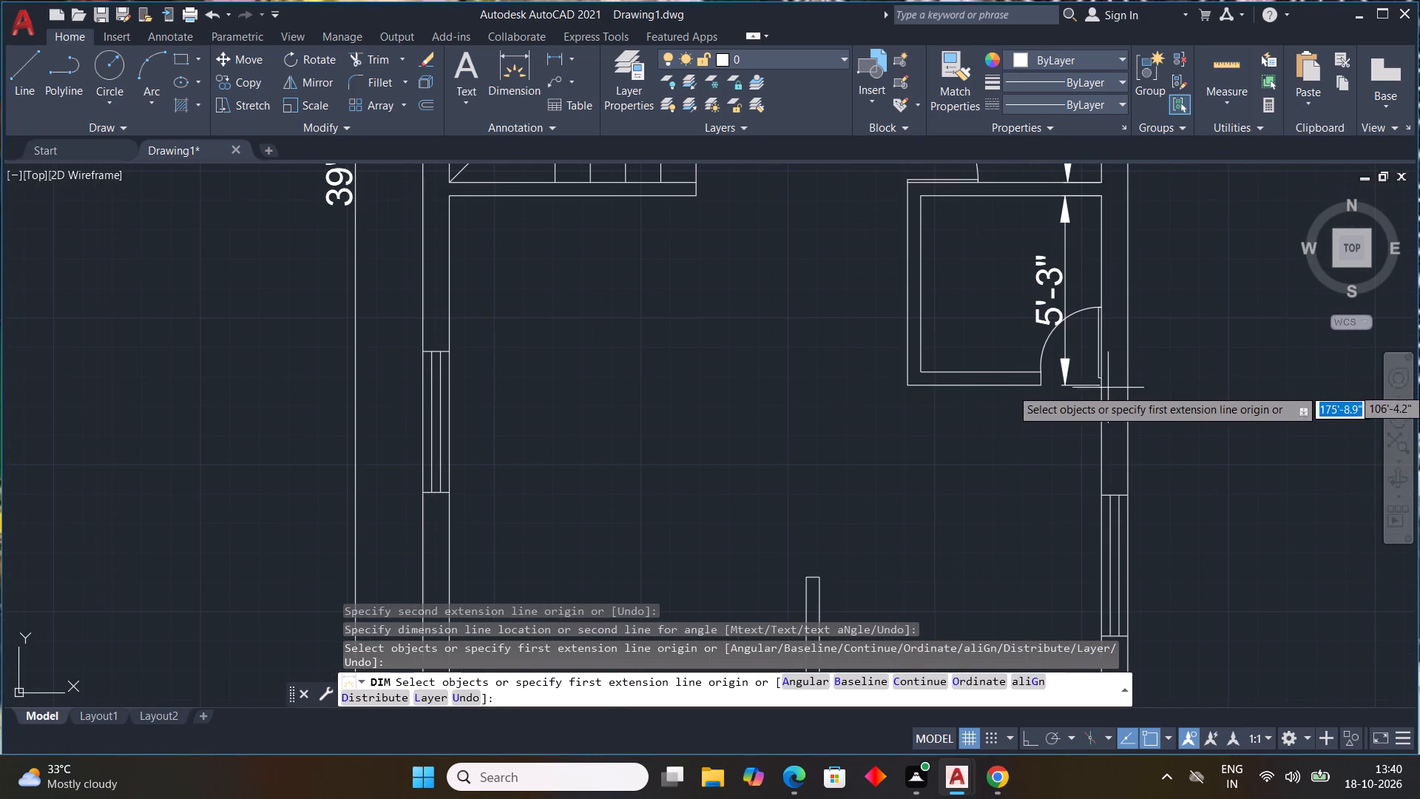
{"action": "left_click", "coordinate": [1101, 388]}
{"action": "scroll", "coordinate": [1093, 562], "scroll_direction": "down", "scroll_amount": 2}
{"action": "middle_click_drag", "start_coordinate": [1100, 523], "coordinate": [1098, 295]}
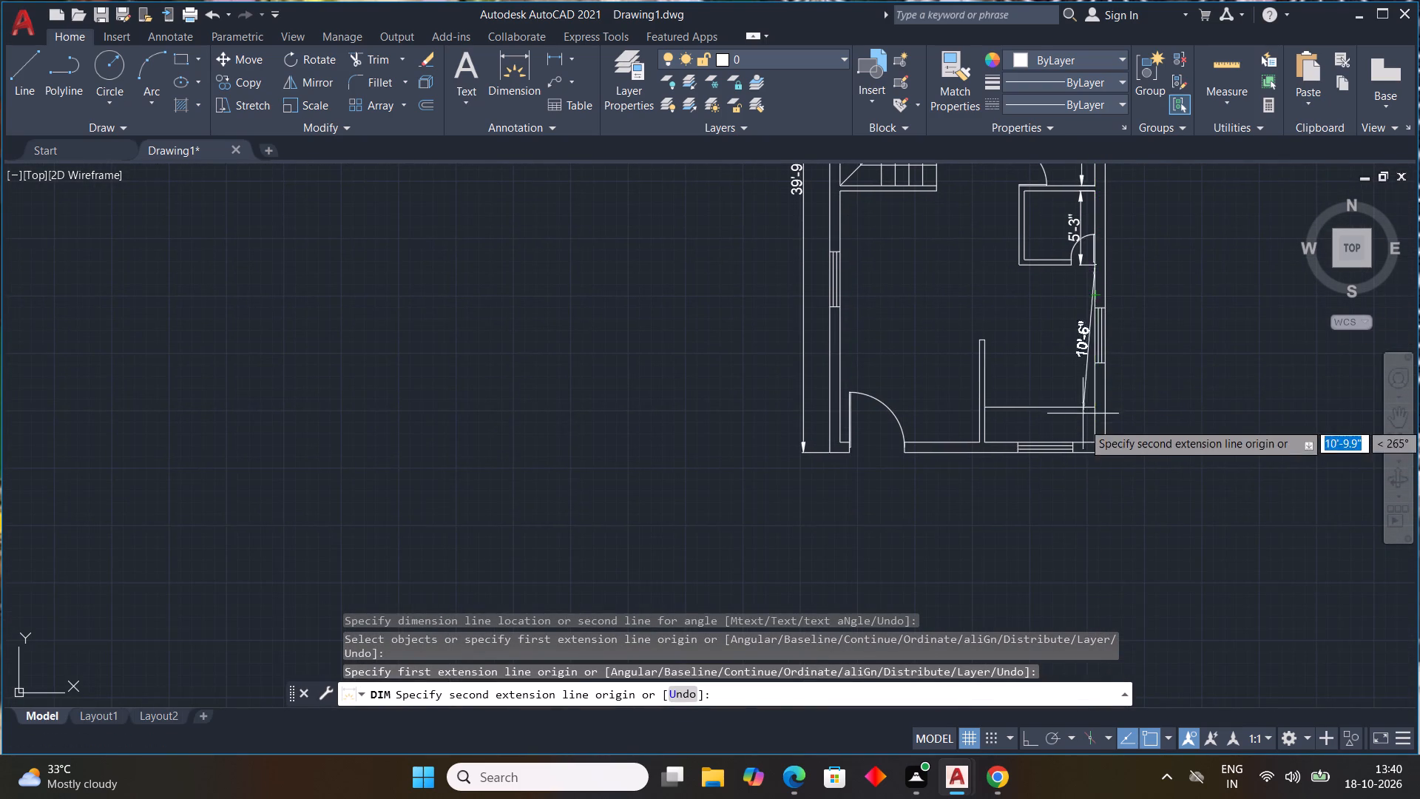
{"action": "scroll", "coordinate": [1105, 453], "scroll_direction": "up", "scroll_amount": 2}
{"action": "left_click", "coordinate": [1079, 439]}
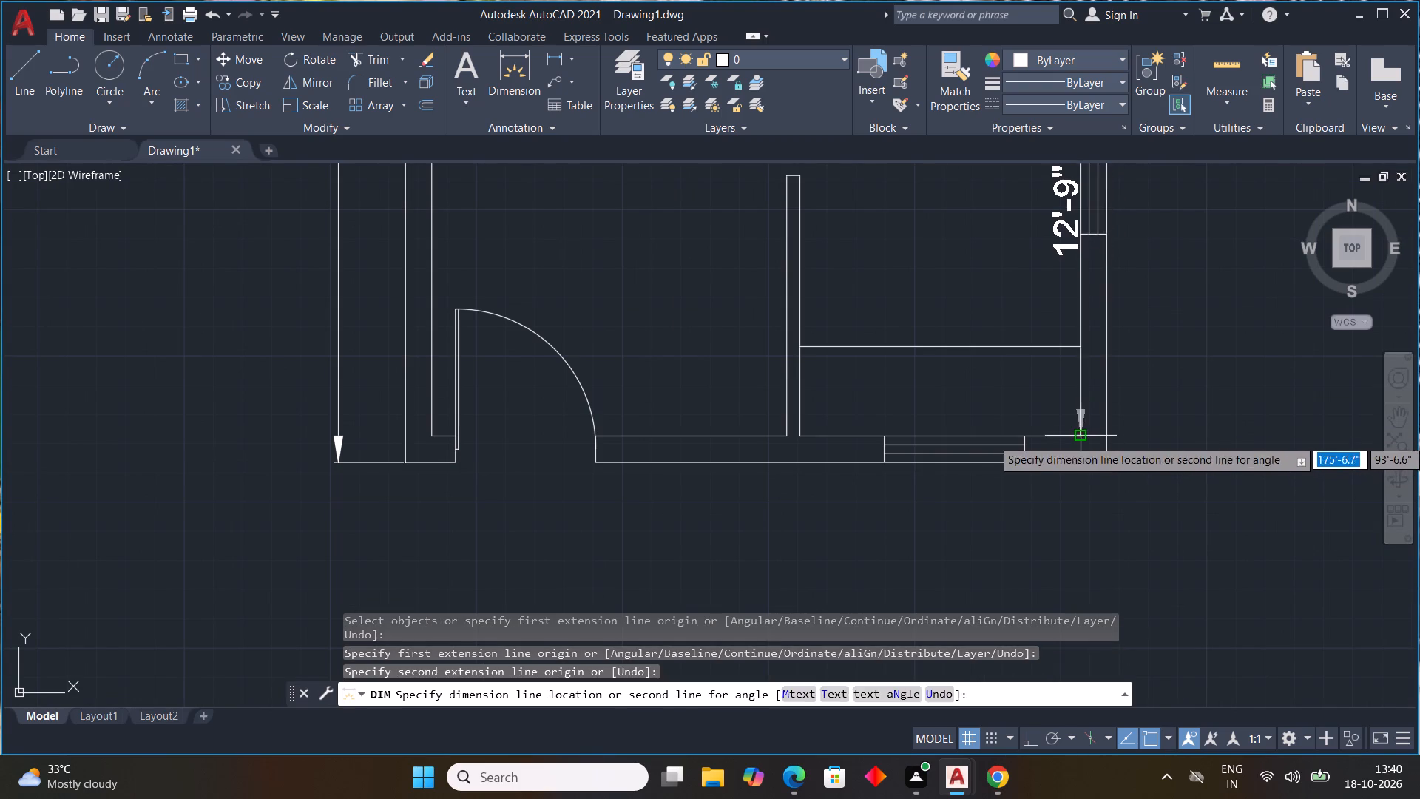
{"action": "left_click", "coordinate": [1047, 442]}
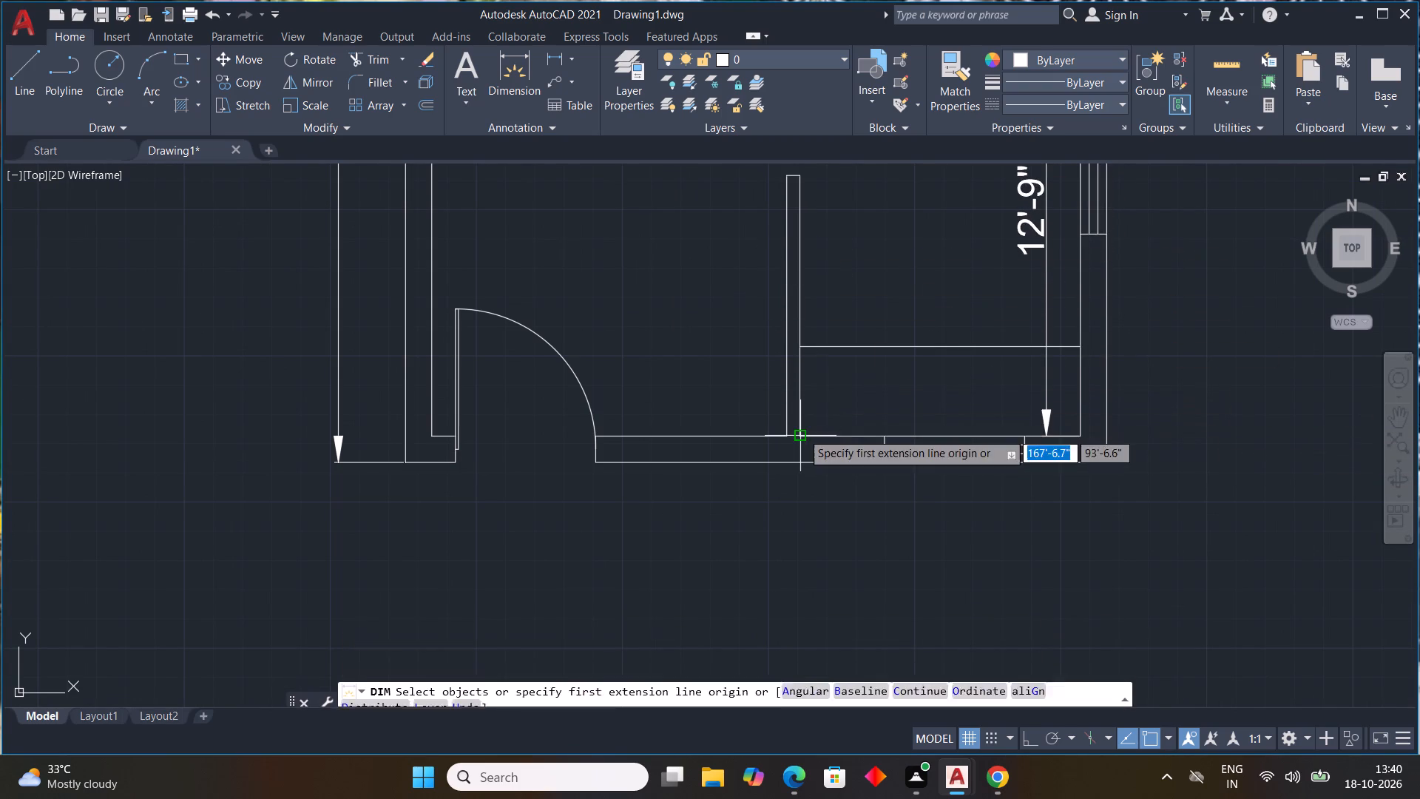
Dimension the inner width from the bottom partition to the right outer wall, placing the dimension line just above the counter line.
{"action": "left_click_drag", "start_coordinate": [802, 432], "coordinate": [840, 439]}
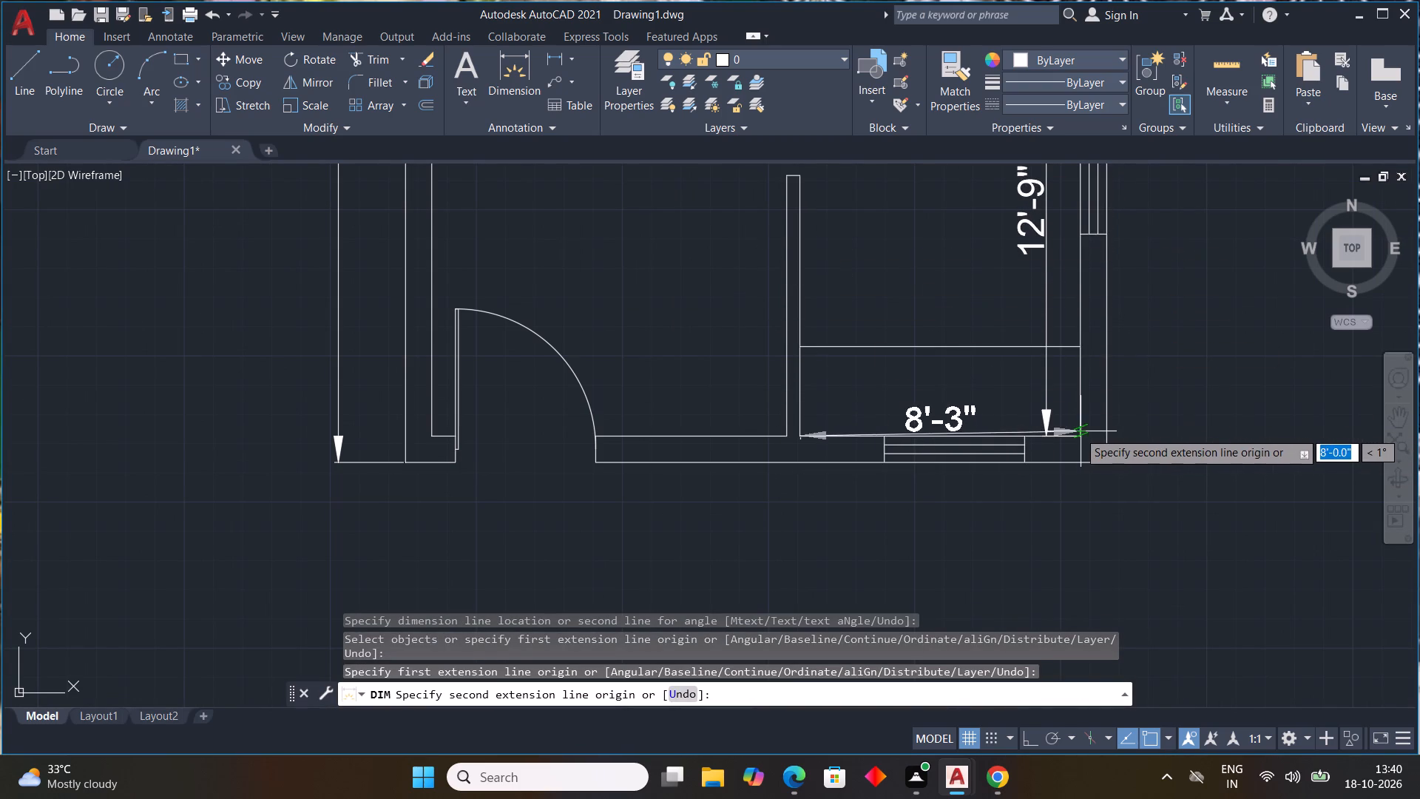
{"action": "left_click", "coordinate": [1080, 439]}
{"action": "left_click", "coordinate": [1074, 306]}
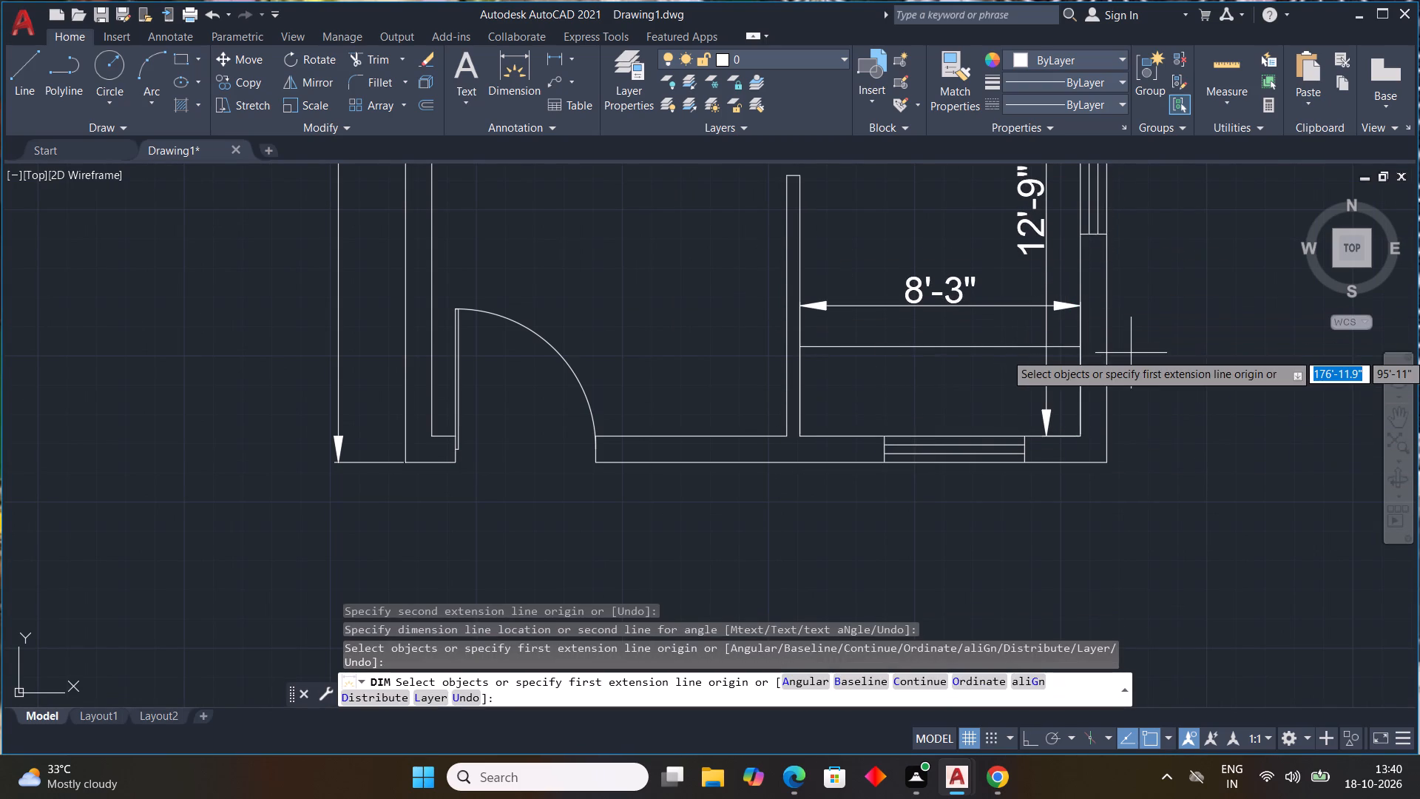
{"action": "key", "text": "Escape"}
Dimension the inner width from the left outer wall to the bottom partition, placing the dimension line just above the entrance door.
{"action": "scroll", "coordinate": [1041, 326], "scroll_direction": "down", "scroll_amount": 2}
{"action": "middle_click_drag", "start_coordinate": [1044, 324], "coordinate": [1219, 323]}
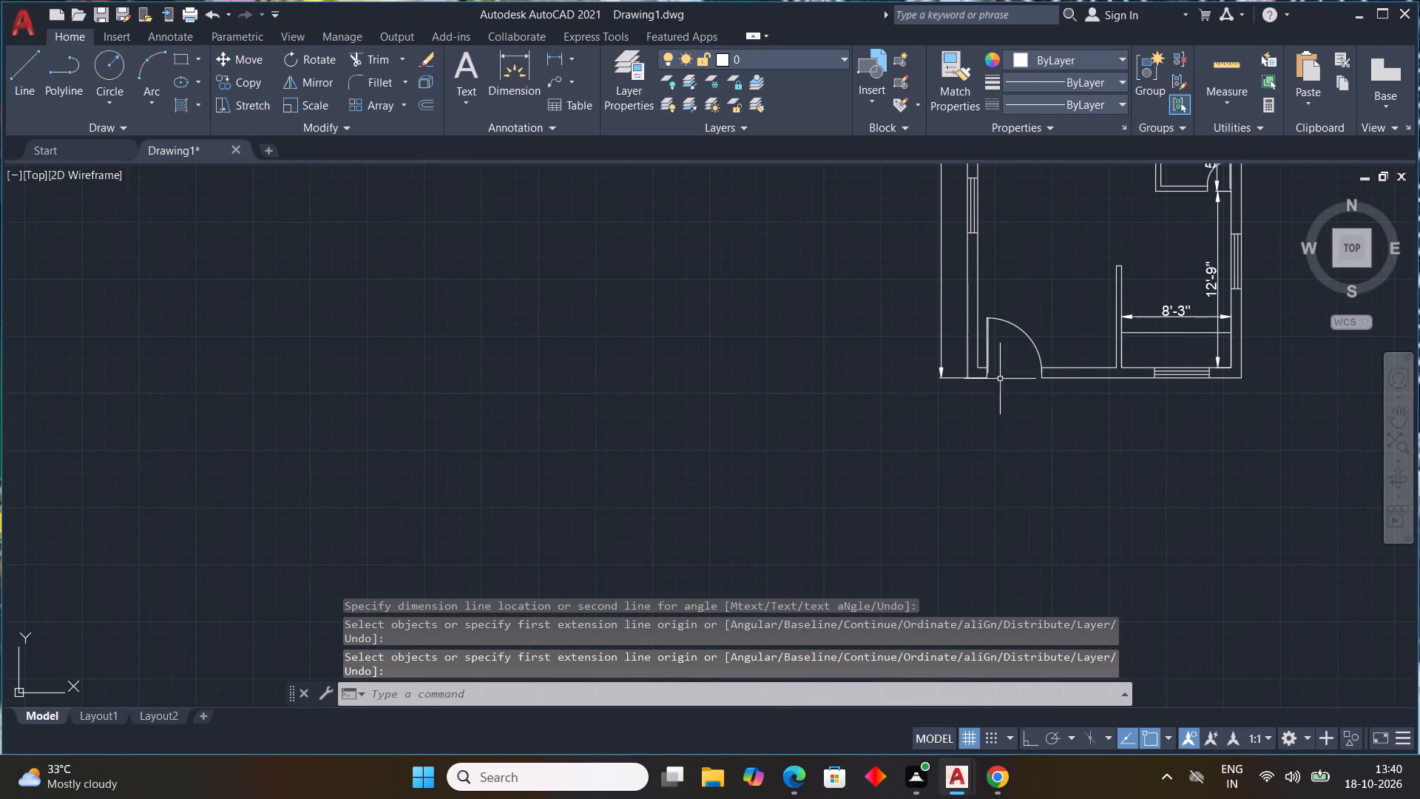
{"action": "scroll", "coordinate": [976, 368], "scroll_direction": "up", "scroll_amount": 1}
{"action": "left_click", "coordinate": [499, 84]}
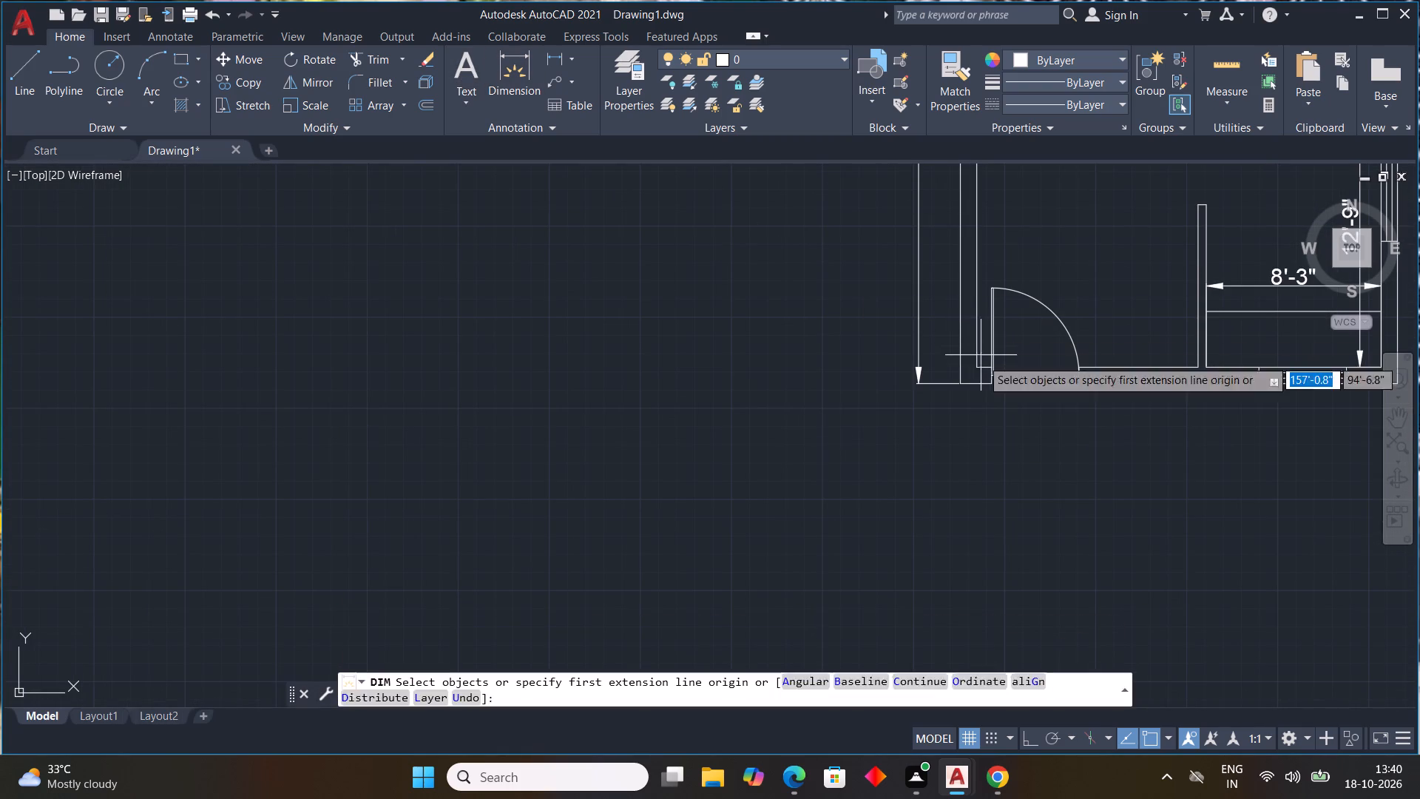
{"action": "left_click", "coordinate": [975, 368]}
{"action": "scroll", "coordinate": [1115, 383], "scroll_direction": "down", "scroll_amount": 1}
{"action": "middle_click_drag", "start_coordinate": [1110, 382], "coordinate": [932, 388]}
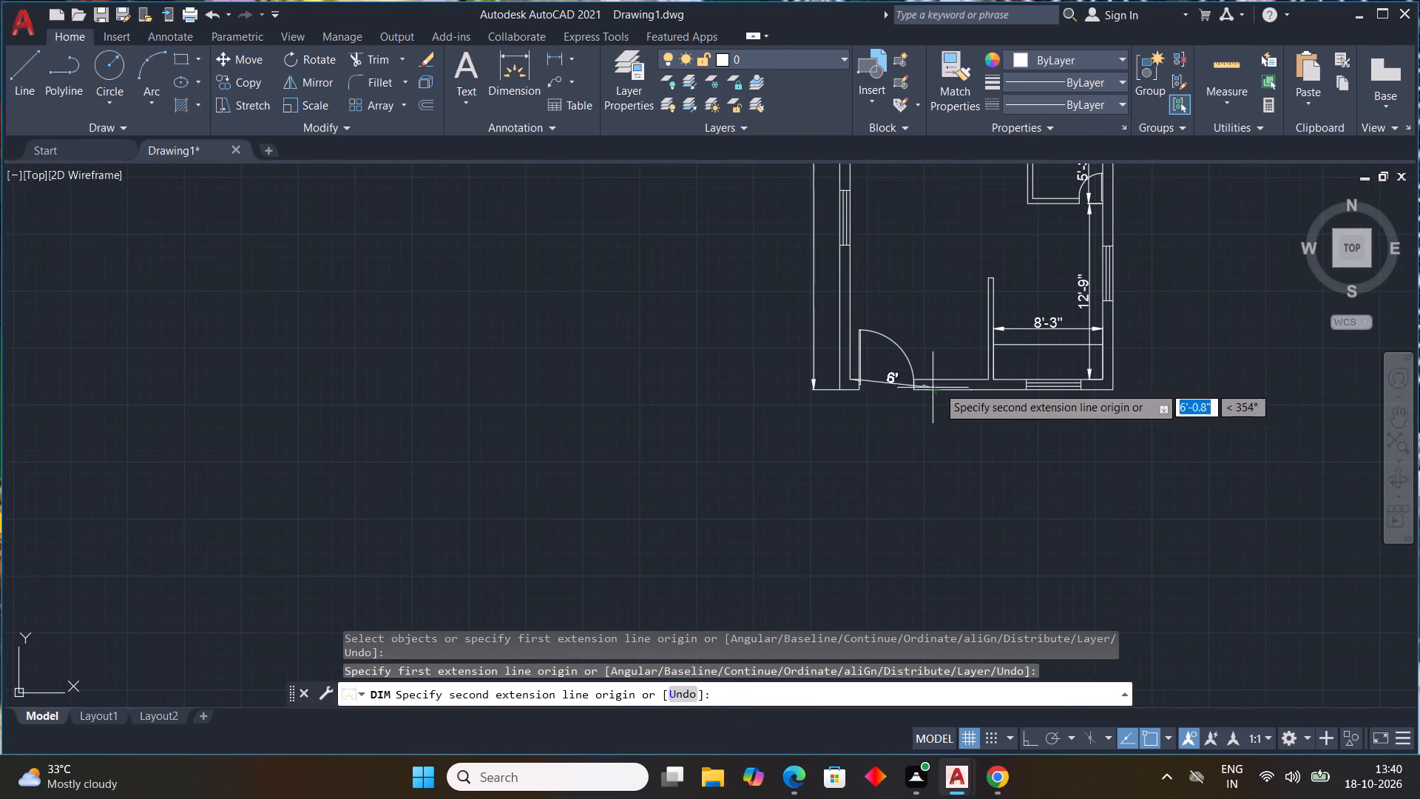
{"action": "scroll", "coordinate": [953, 382], "scroll_direction": "up", "scroll_amount": 3}
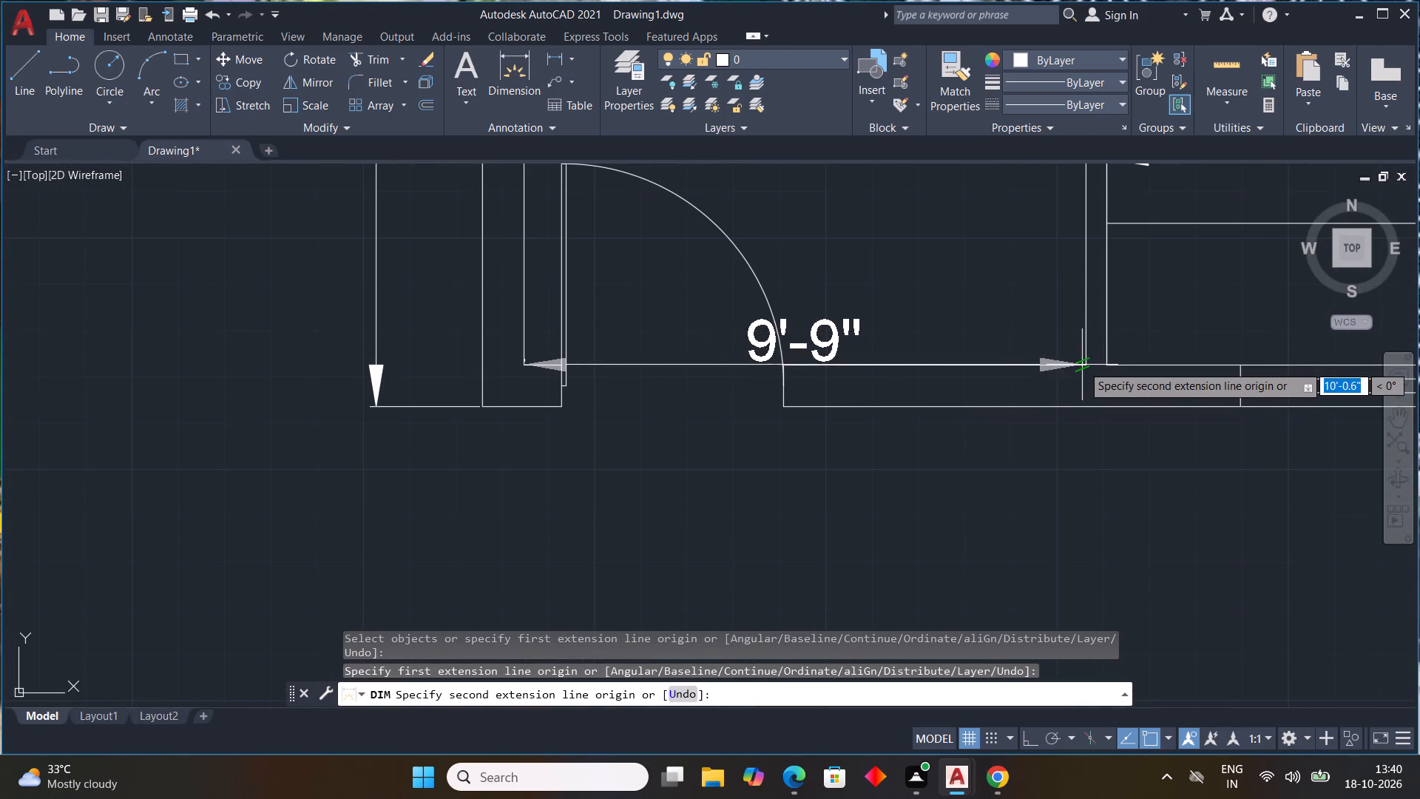
{"action": "left_click", "coordinate": [1085, 365]}
{"action": "scroll", "coordinate": [1040, 309], "scroll_direction": "down", "scroll_amount": 3}
{"action": "scroll", "coordinate": [1038, 306], "scroll_direction": "up", "scroll_amount": 1}
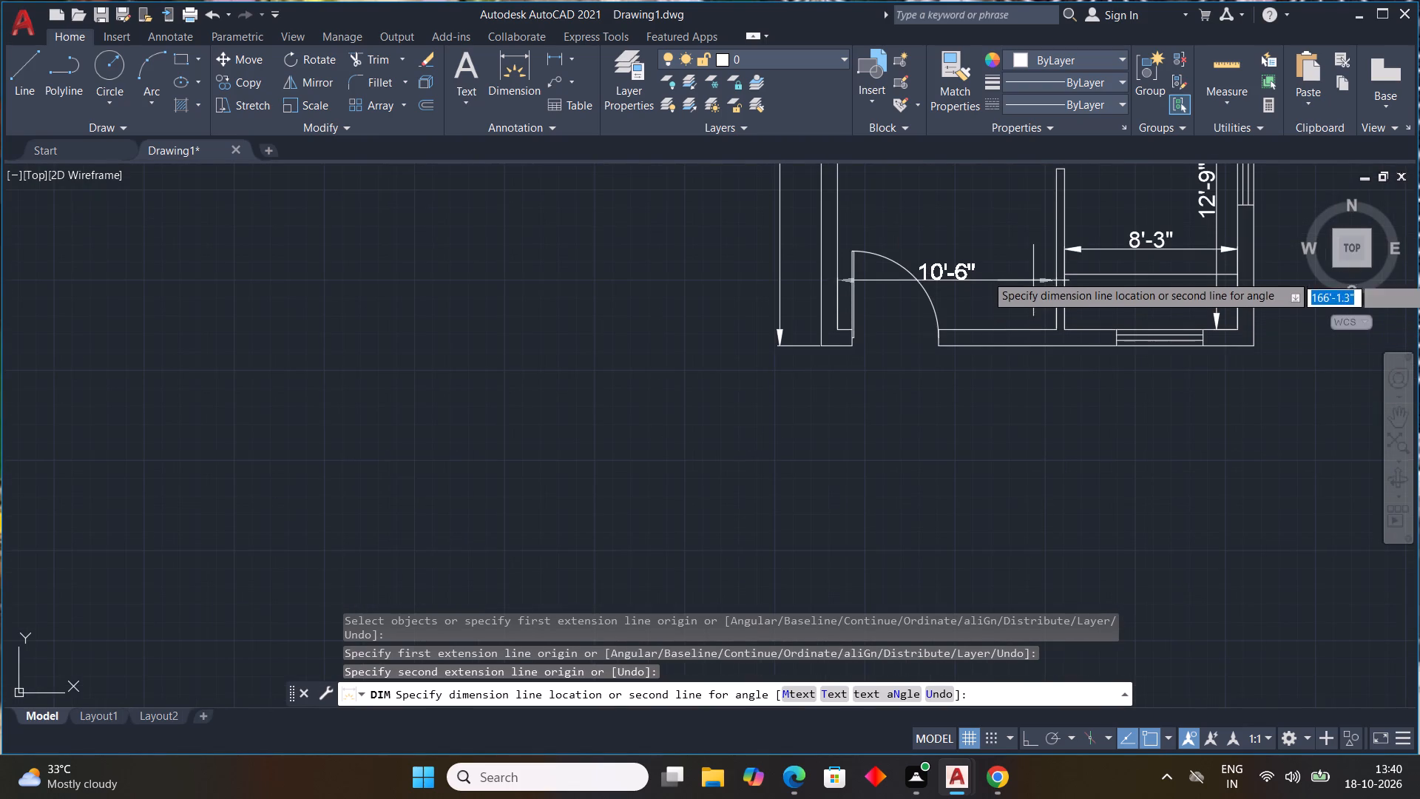
{"action": "left_click", "coordinate": [1027, 234]}
Dimension the inner width of the right-hand room below the top-right room, placing the dimension line just below its top wall.
{"action": "scroll", "coordinate": [1055, 332], "scroll_direction": "down", "scroll_amount": 4}
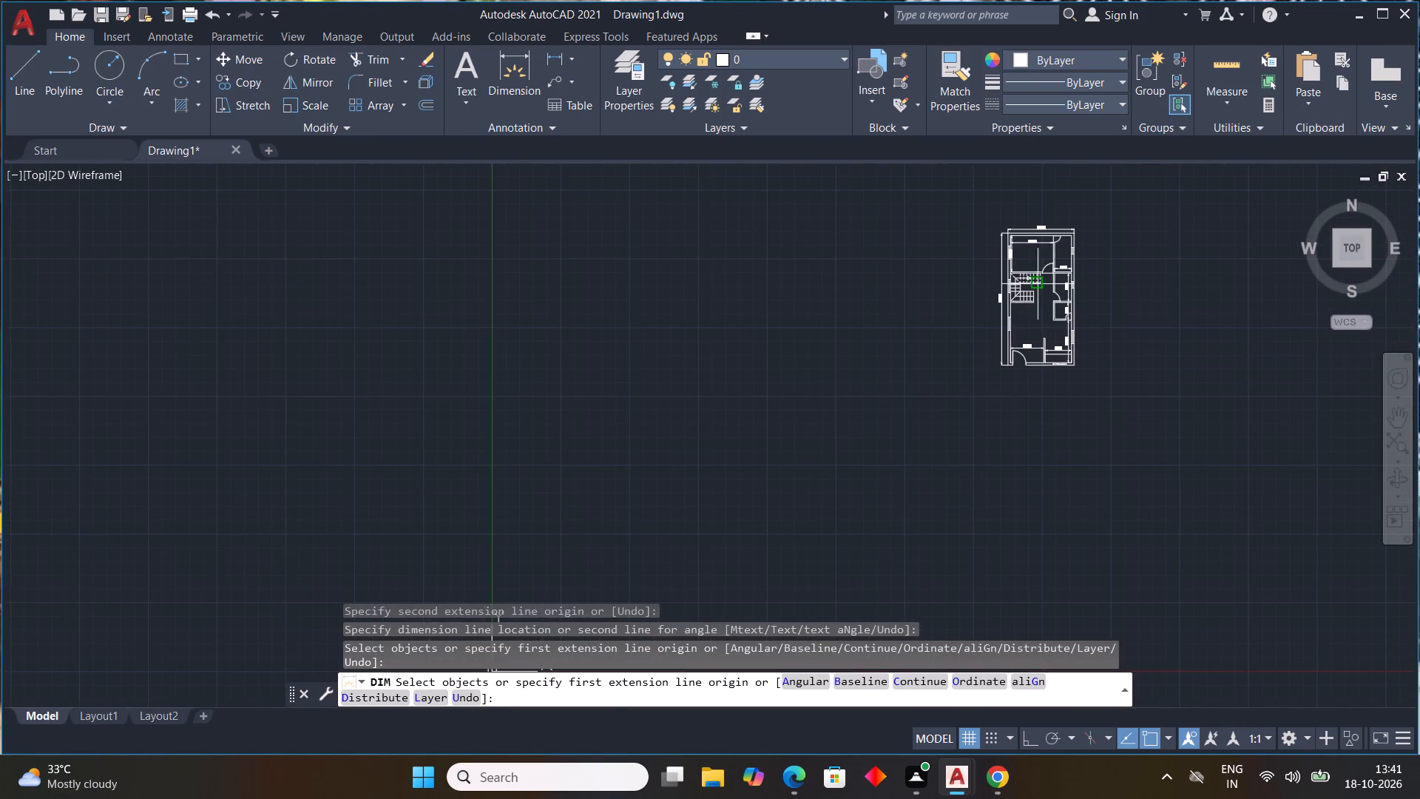
{"action": "scroll", "coordinate": [1038, 284], "scroll_direction": "up", "scroll_amount": 3}
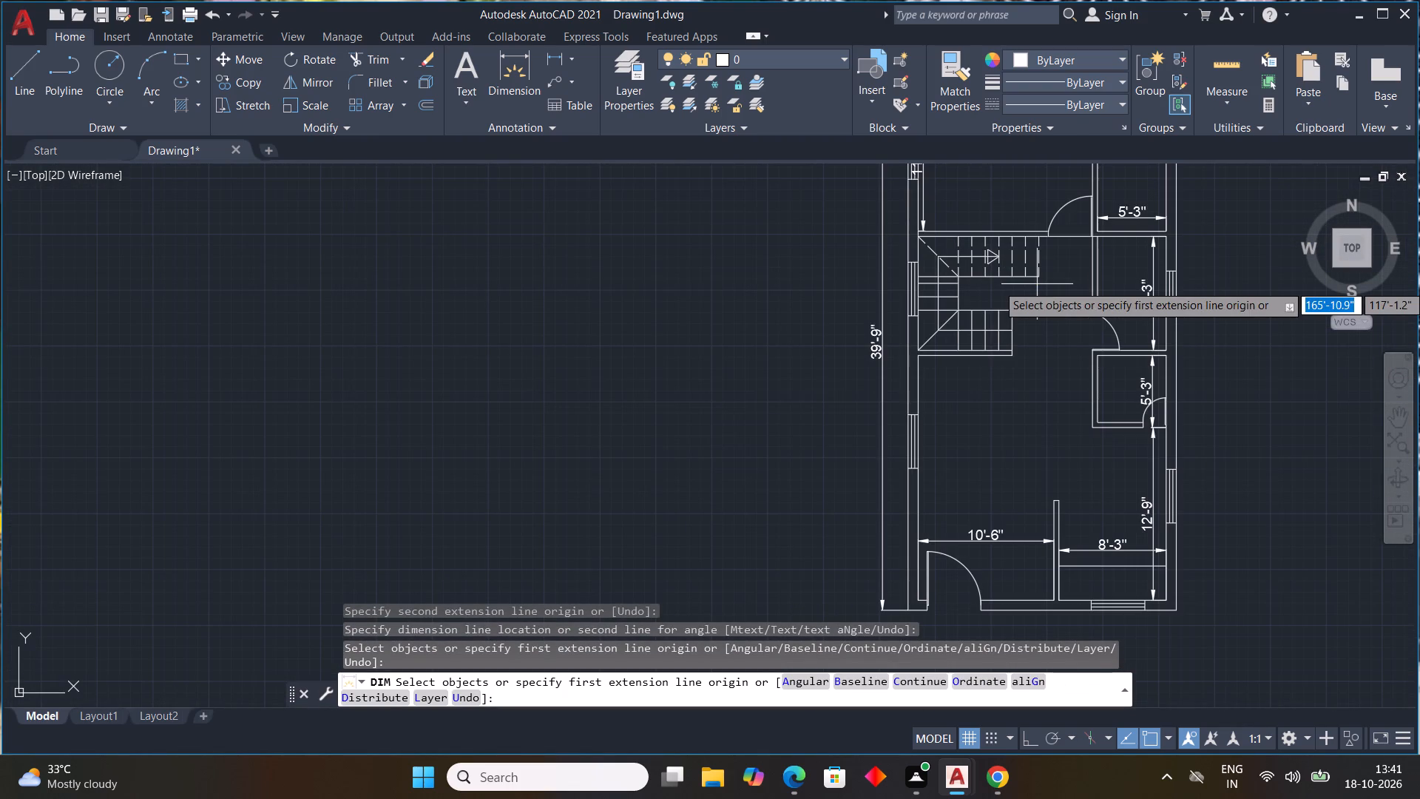
{"action": "middle_click_drag", "start_coordinate": [1036, 289], "coordinate": [921, 363]}
{"action": "scroll", "coordinate": [1004, 320], "scroll_direction": "up", "scroll_amount": 3}
{"action": "left_click_drag", "start_coordinate": [905, 287], "coordinate": [915, 287]}
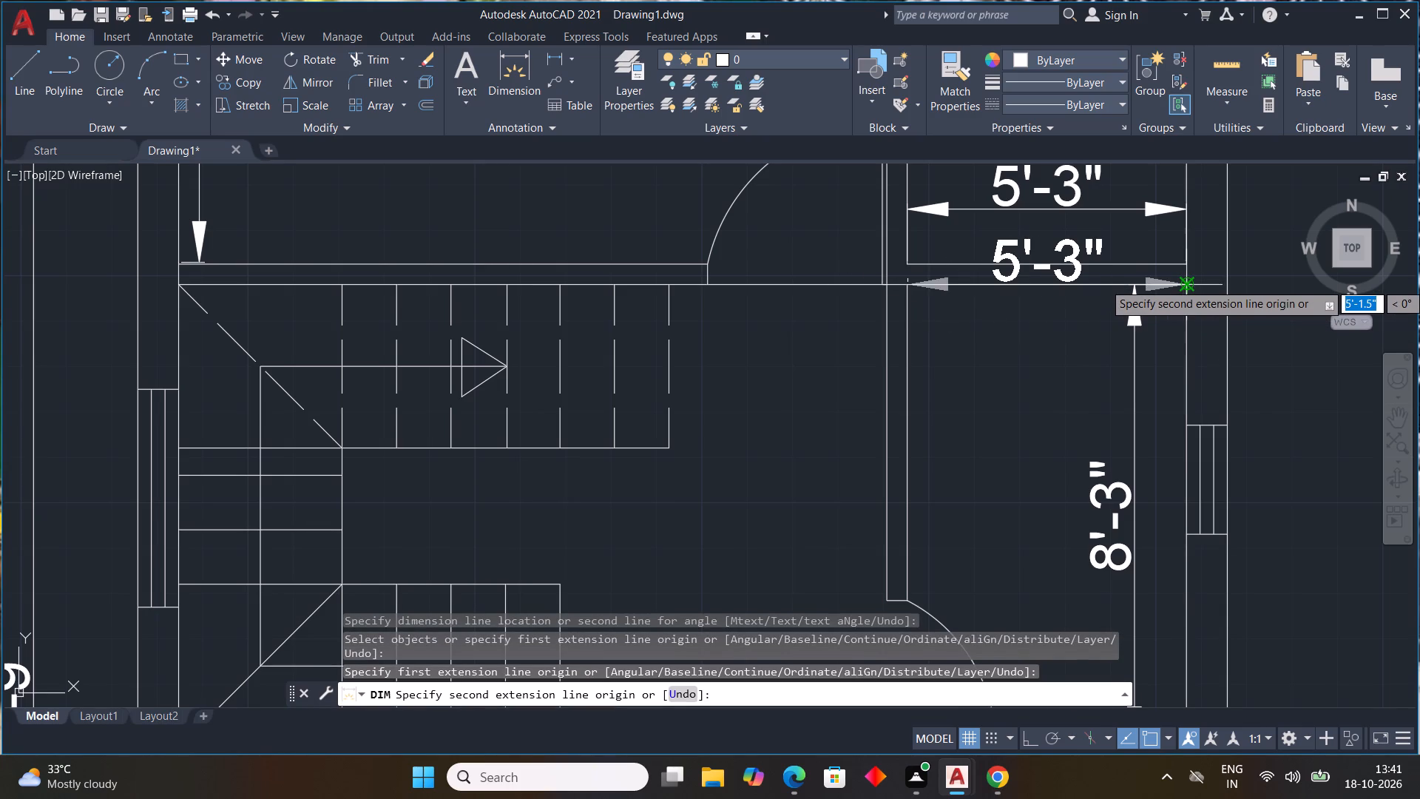
{"action": "left_click", "coordinate": [1183, 282]}
{"action": "left_click", "coordinate": [1172, 331]}
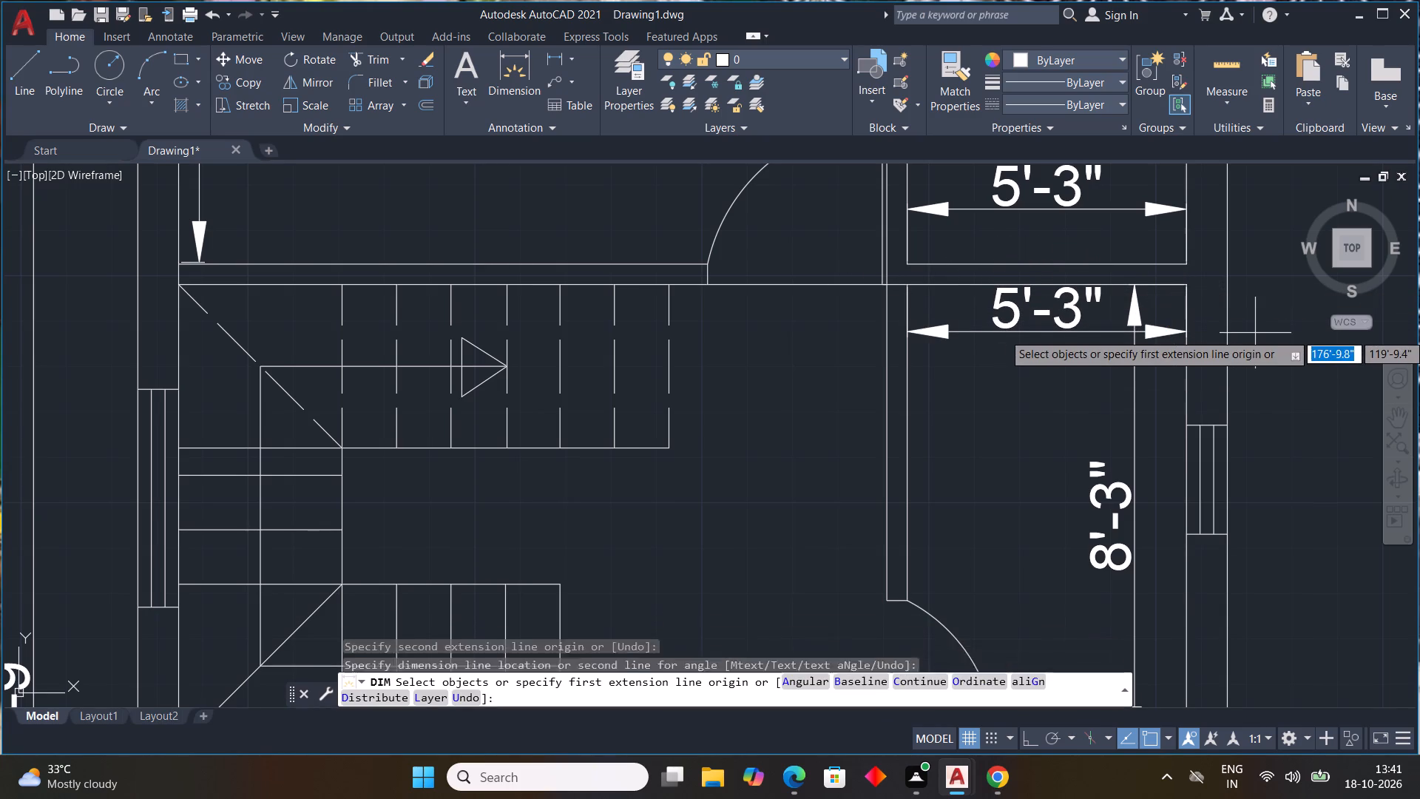
{"action": "key", "text": "Escape"}
{"action": "key", "text": "Escape"}
{"action": "key", "text": "Escape"}
{"action": "key", "text": "Escape"}
{"action": "key", "text": "Escape"}
{"action": "key", "text": "Escape"}
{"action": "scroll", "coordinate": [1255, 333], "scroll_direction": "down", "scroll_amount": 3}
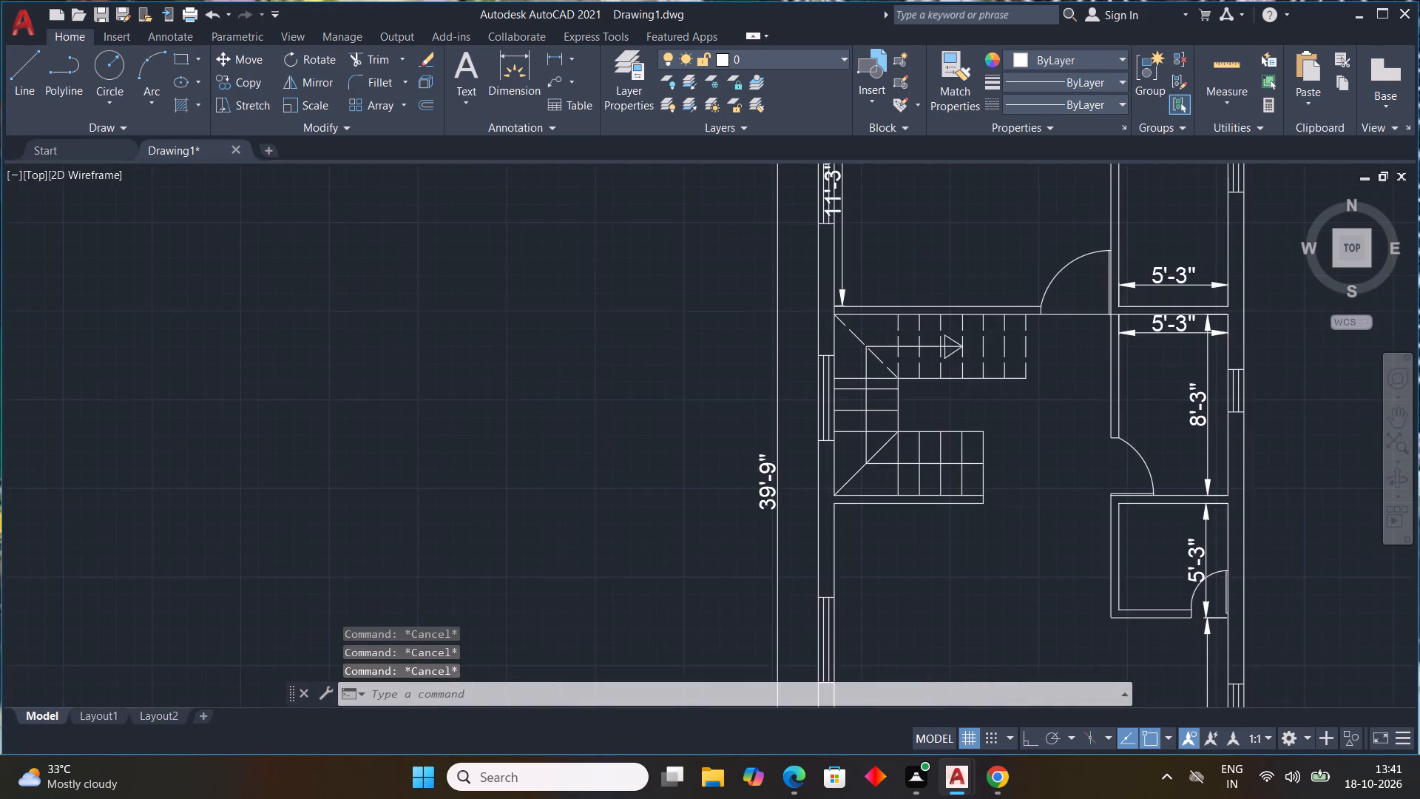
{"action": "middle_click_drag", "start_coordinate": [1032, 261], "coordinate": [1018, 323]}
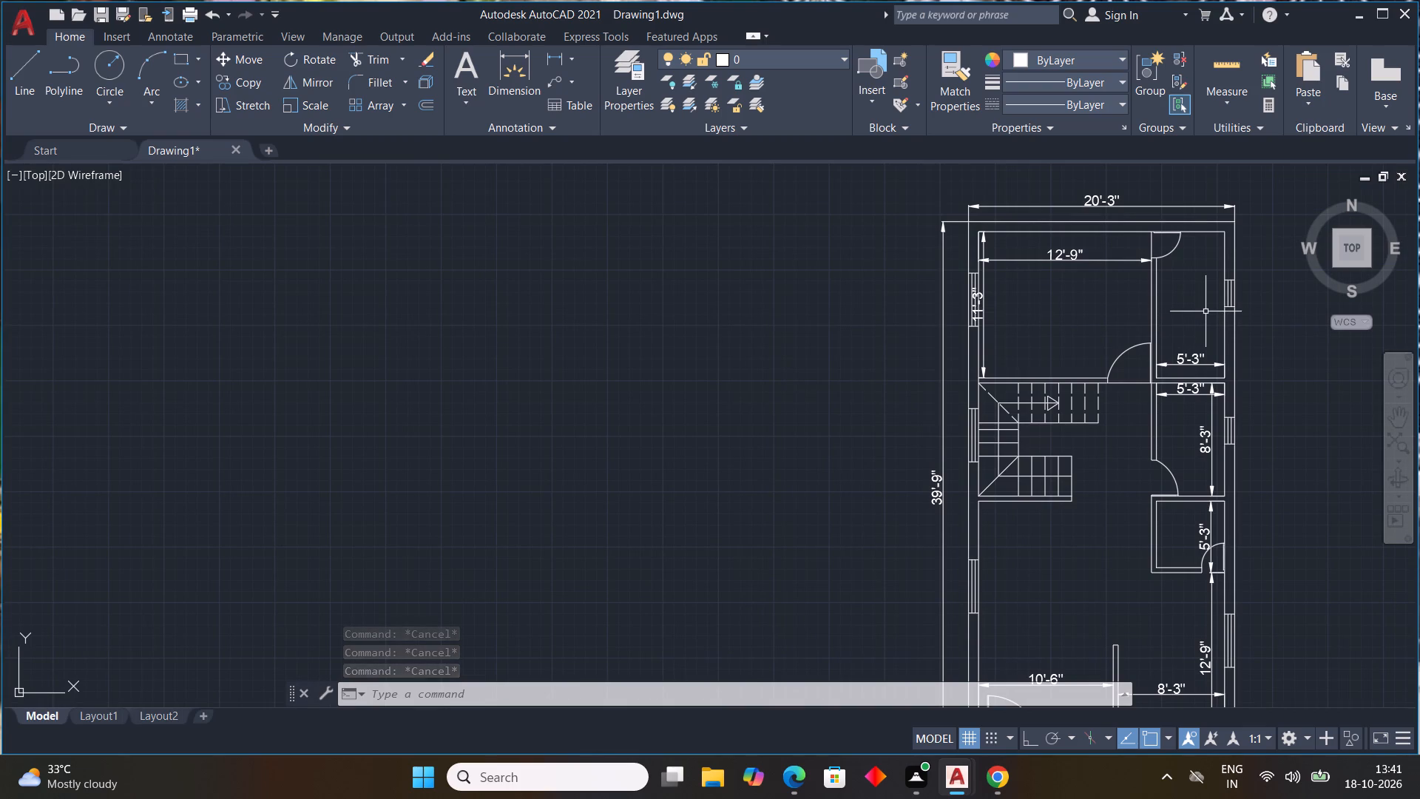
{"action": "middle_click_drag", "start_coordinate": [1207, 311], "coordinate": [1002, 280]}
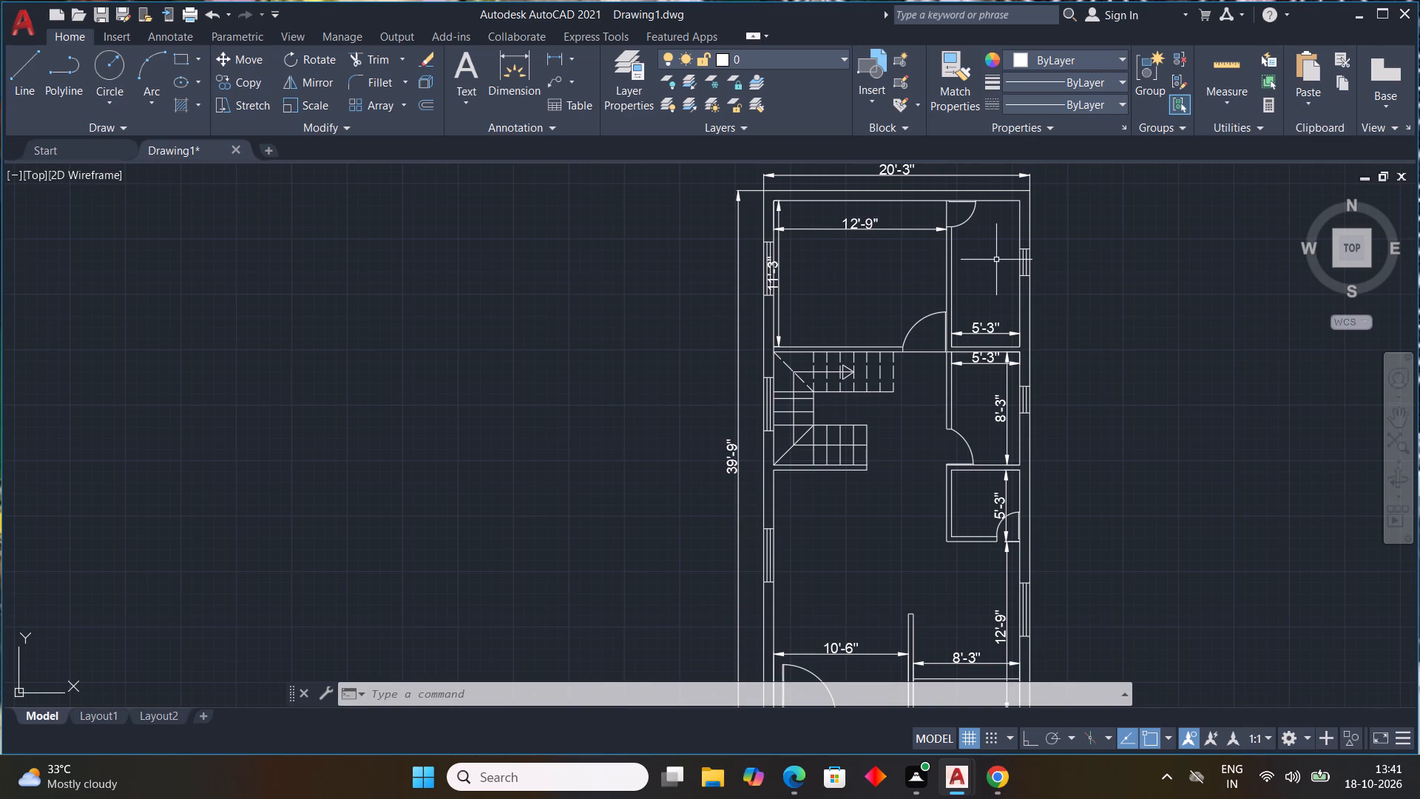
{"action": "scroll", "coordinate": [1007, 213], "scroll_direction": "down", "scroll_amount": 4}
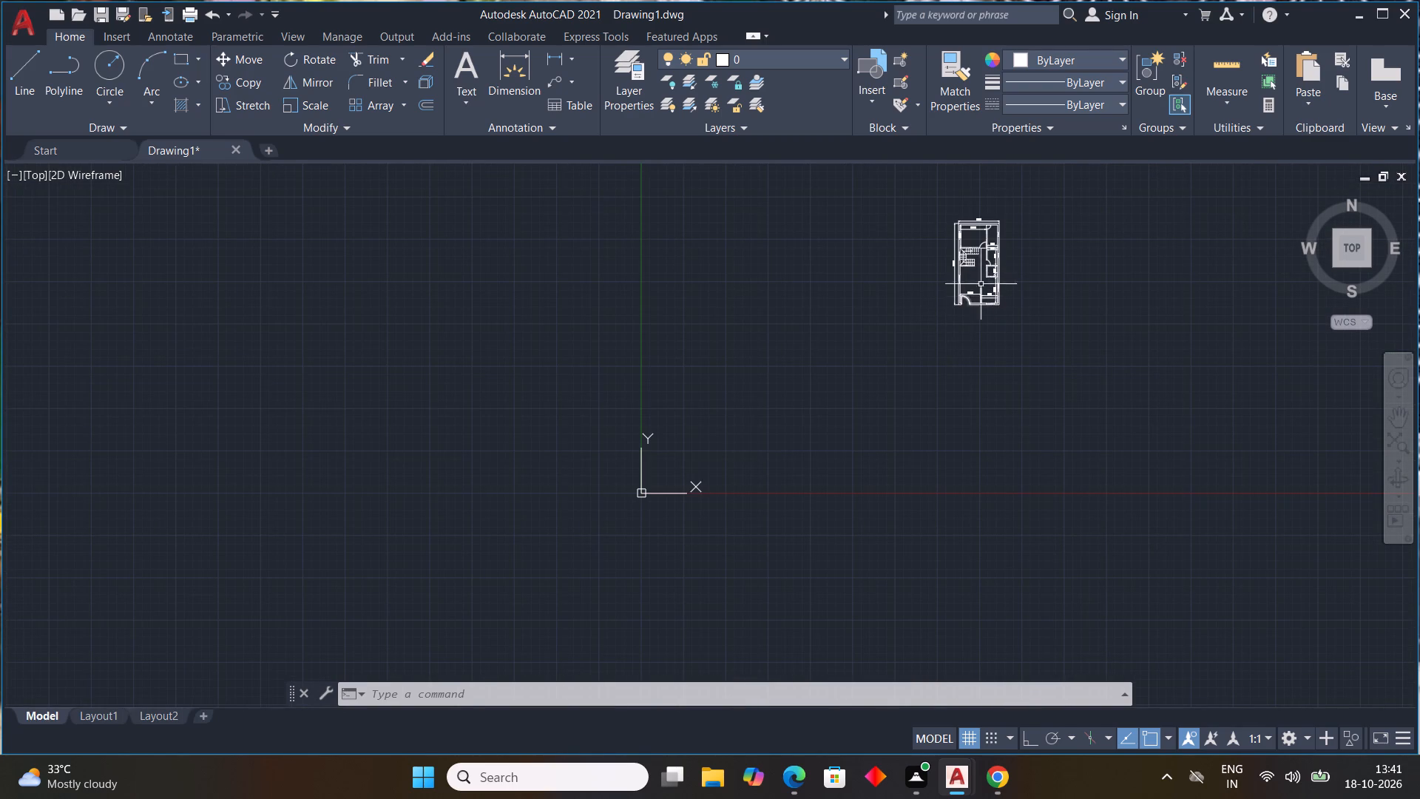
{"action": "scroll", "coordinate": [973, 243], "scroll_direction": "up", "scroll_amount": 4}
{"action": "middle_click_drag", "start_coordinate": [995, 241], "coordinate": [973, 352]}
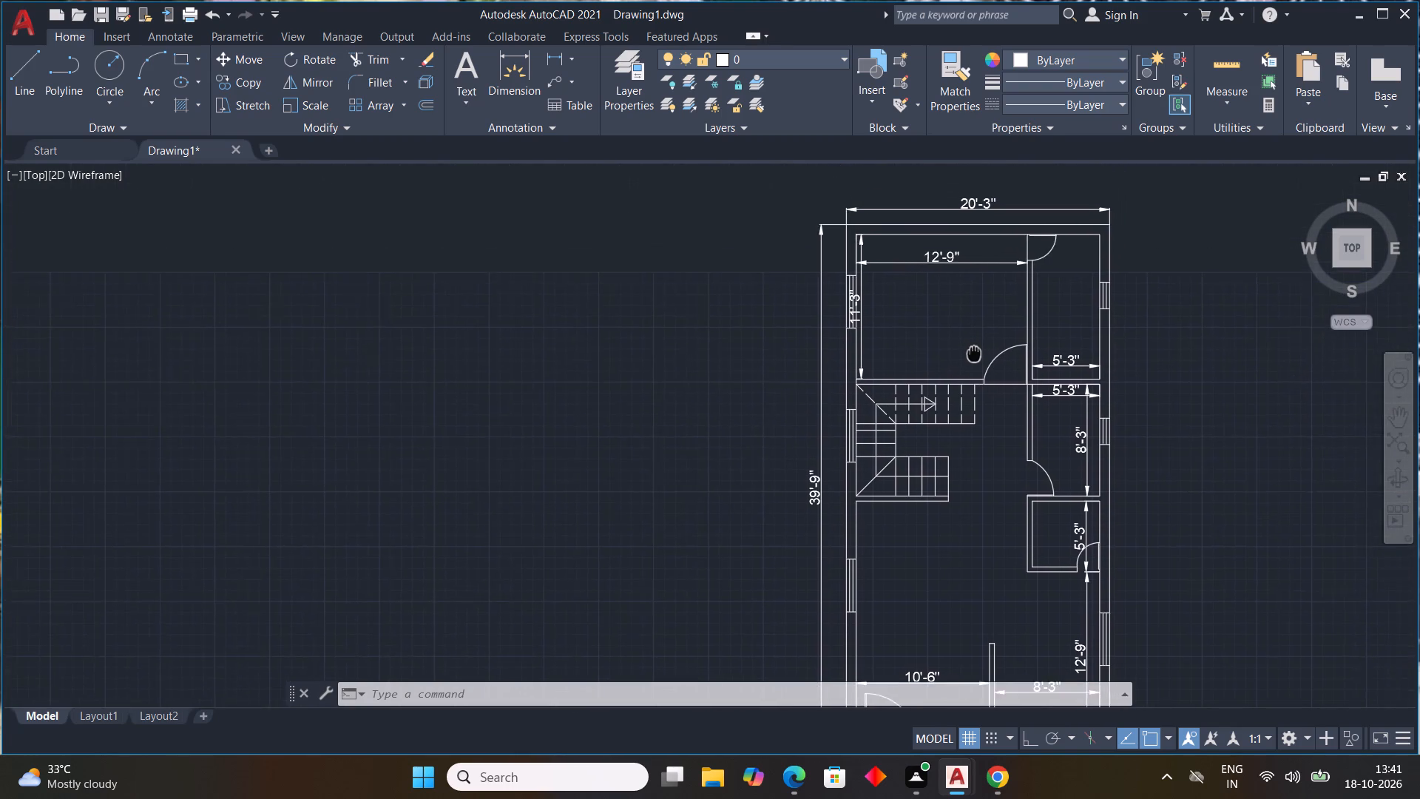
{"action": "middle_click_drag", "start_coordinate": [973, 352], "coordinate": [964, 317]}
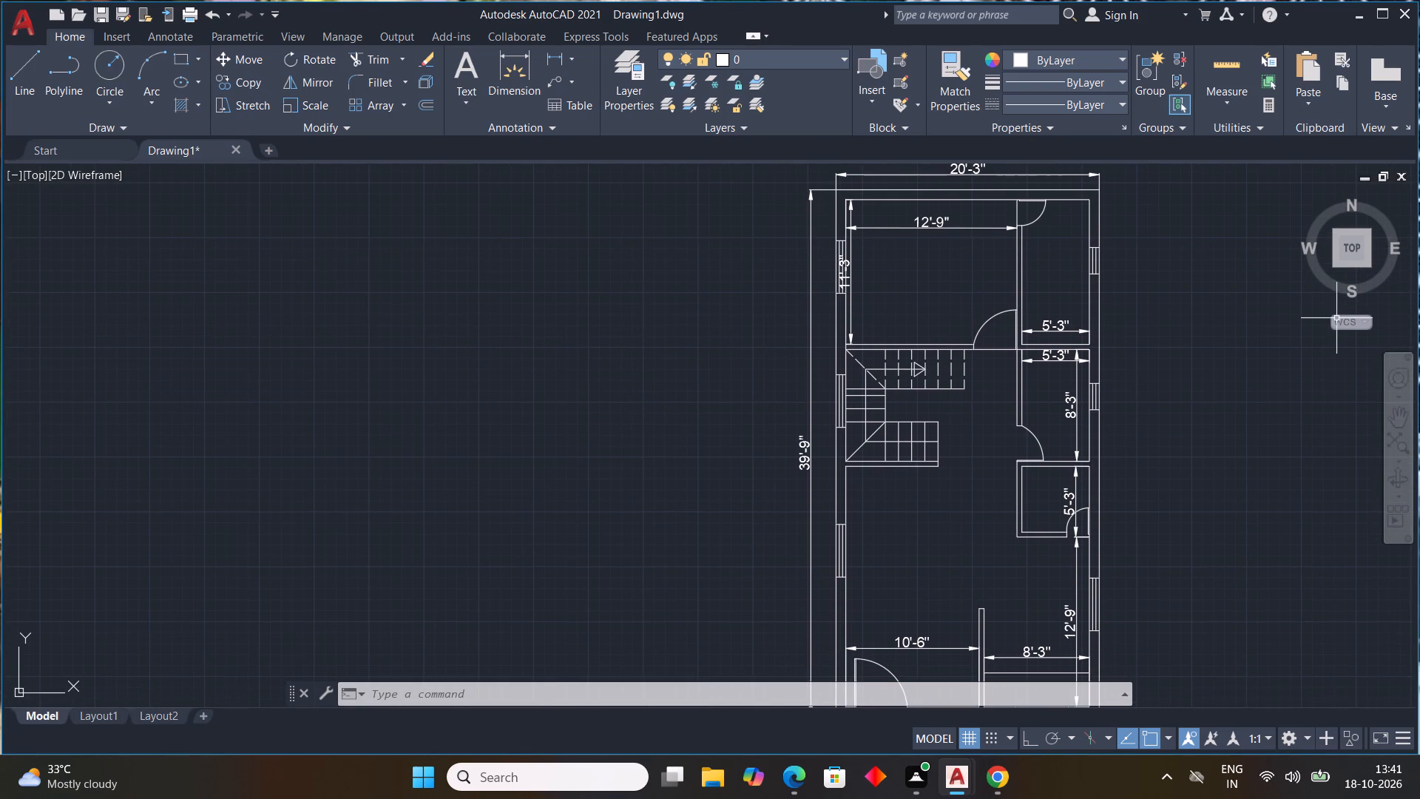
Insert the Toilet - top block from the DesignCenter's House Designer drawing into the empty space right of the plan.
{"action": "key", "text": "ctrl+2"}
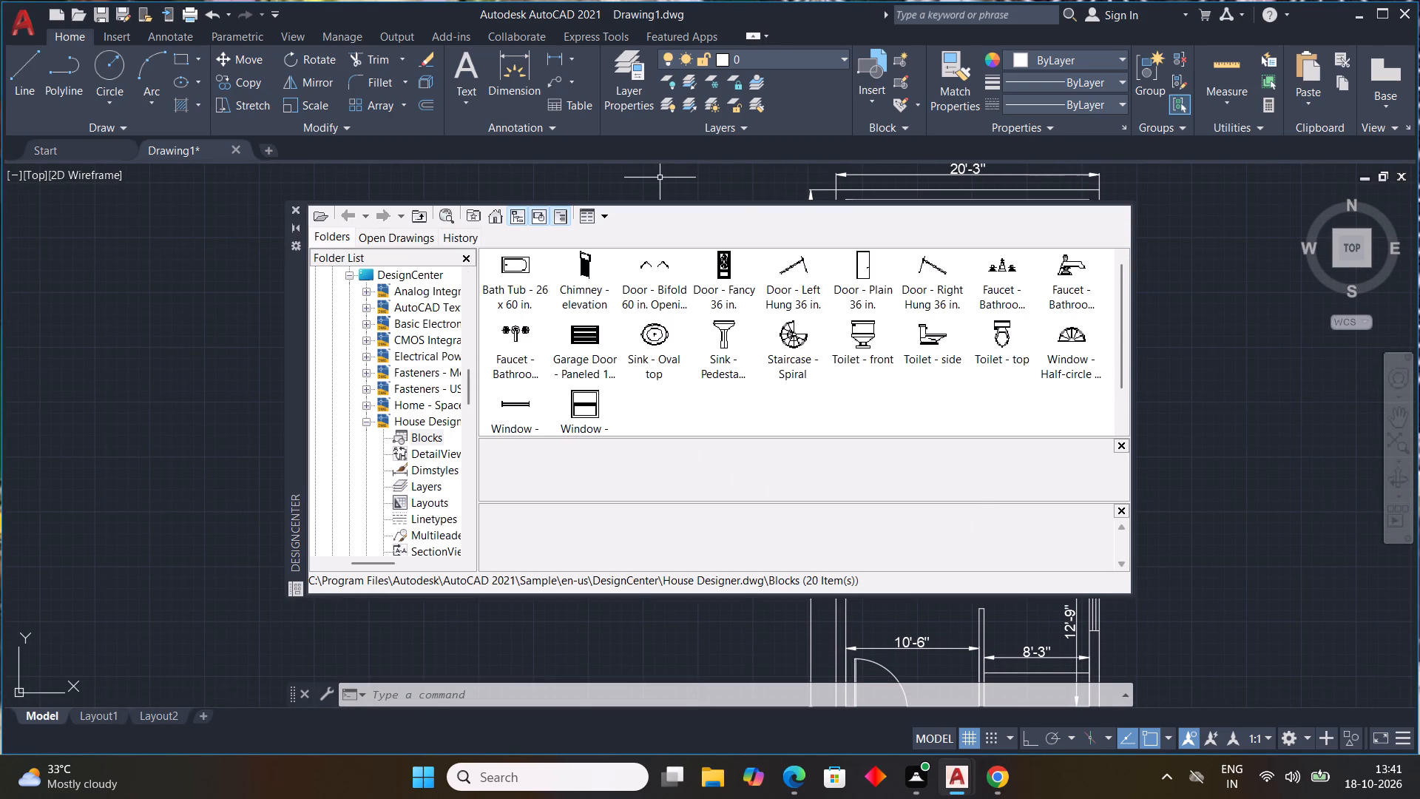
{"action": "double_click", "coordinate": [999, 337]}
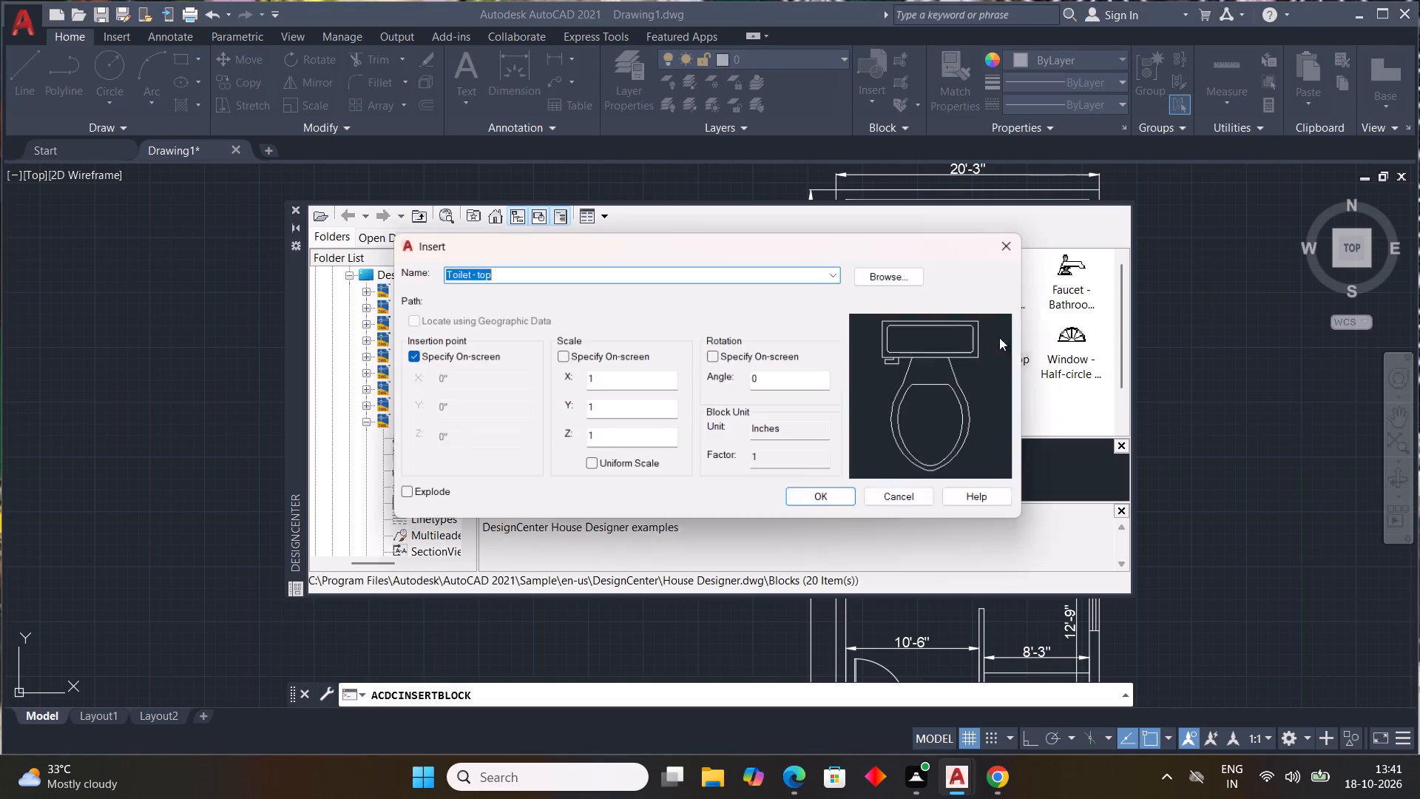
{"action": "left_click", "coordinate": [814, 507]}
{"action": "left_click", "coordinate": [1226, 421]}
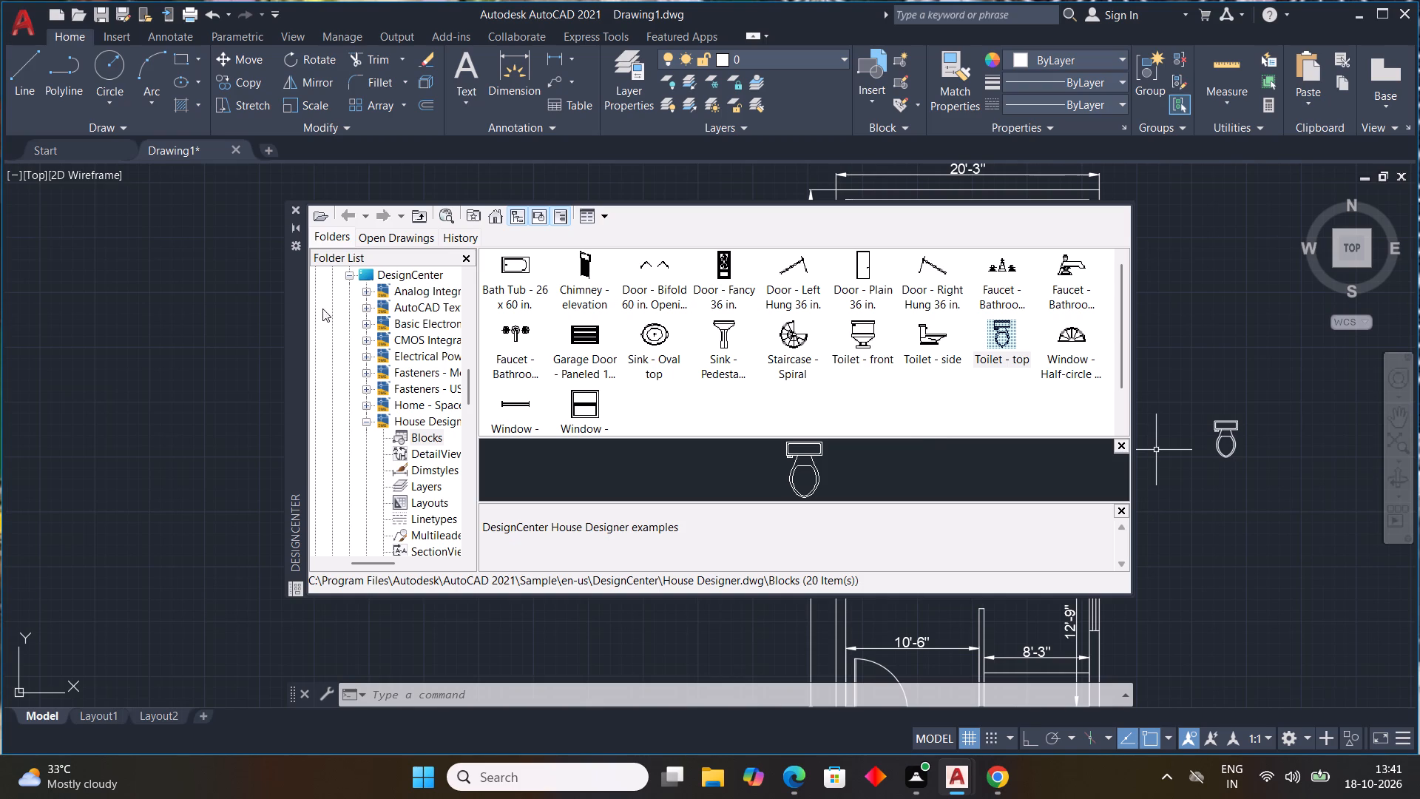
Insert the Bed - Queen block from Home - Space Planner.dwg into the empty space right of the plan, below the toilet.
{"action": "double_click", "coordinate": [416, 408]}
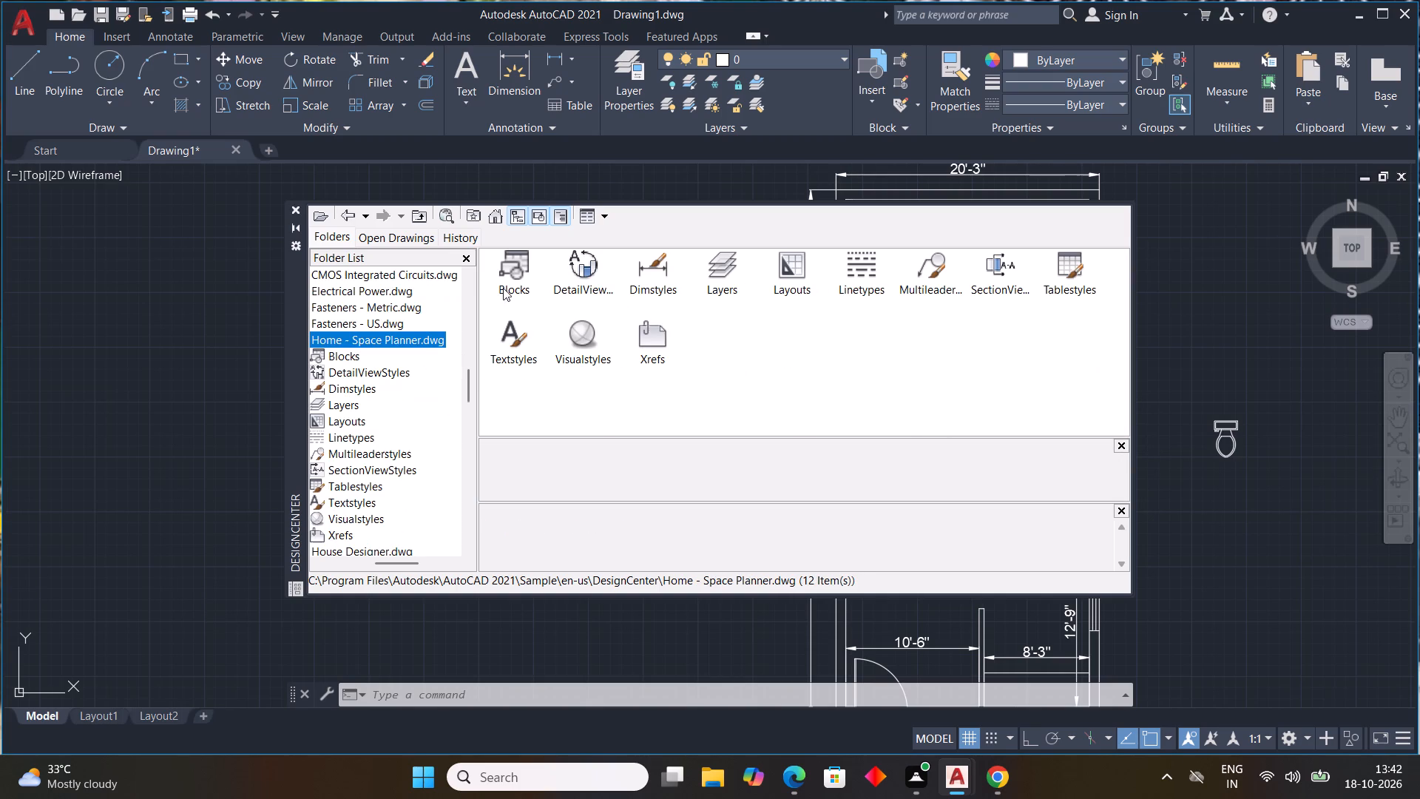
{"action": "double_click", "coordinate": [518, 255]}
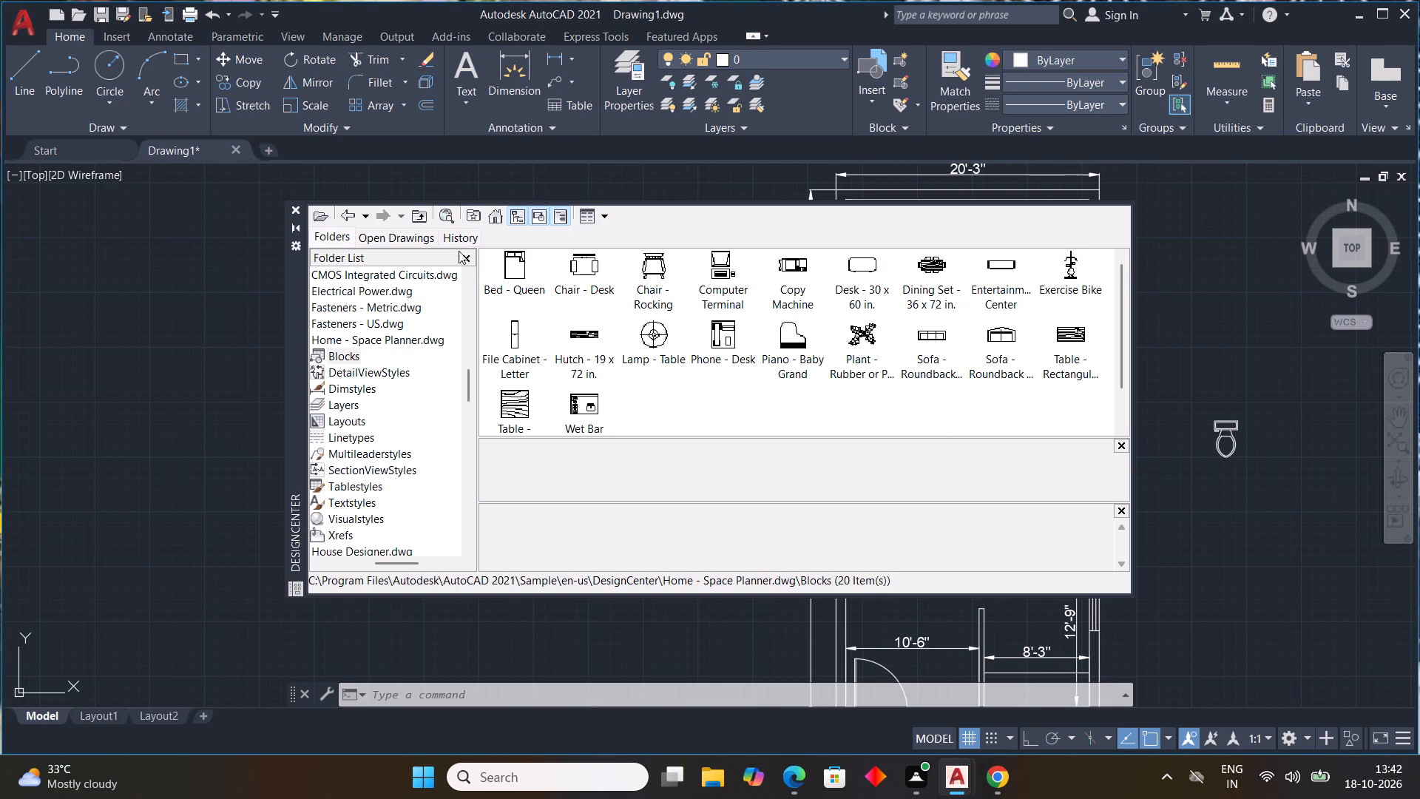
{"action": "double_click", "coordinate": [513, 277]}
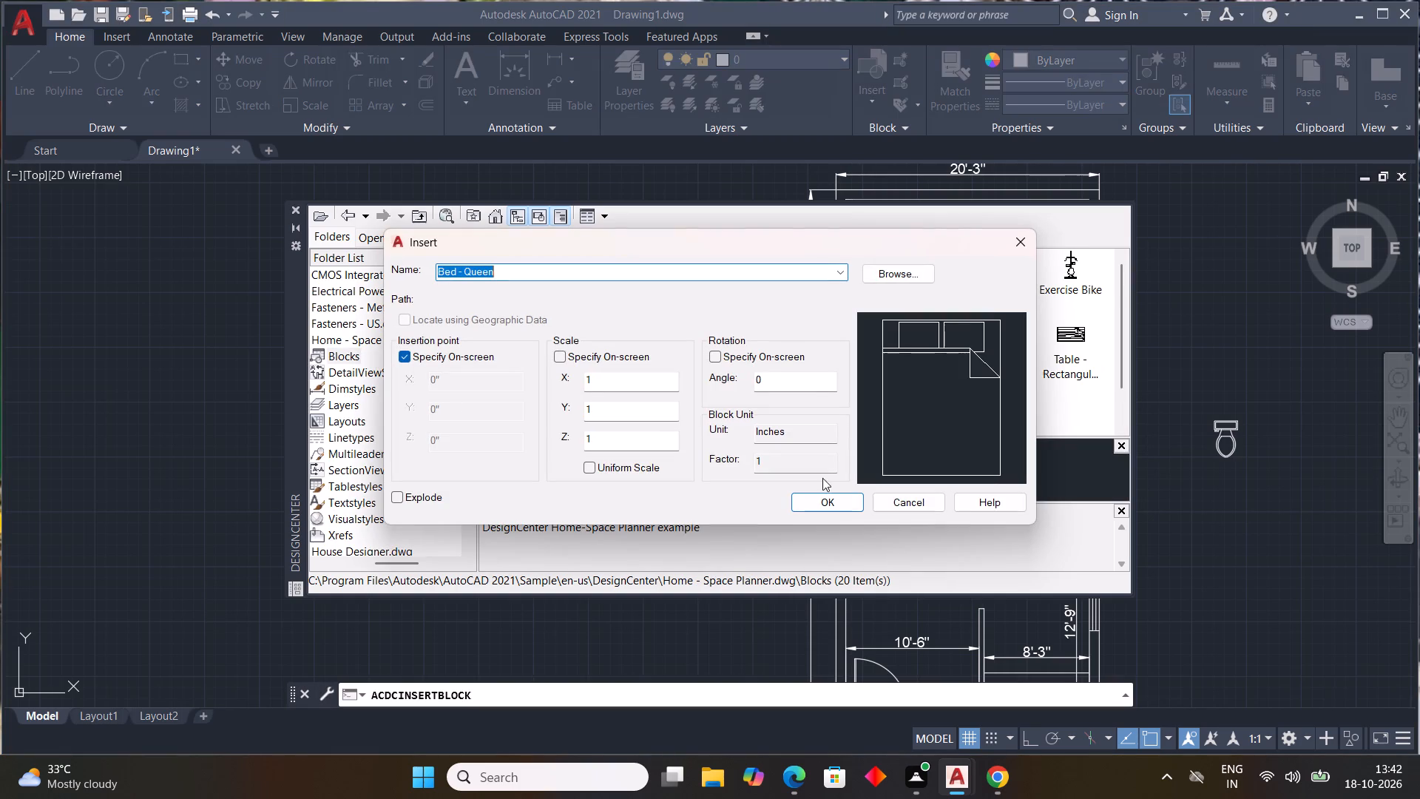
{"action": "left_click", "coordinate": [825, 505]}
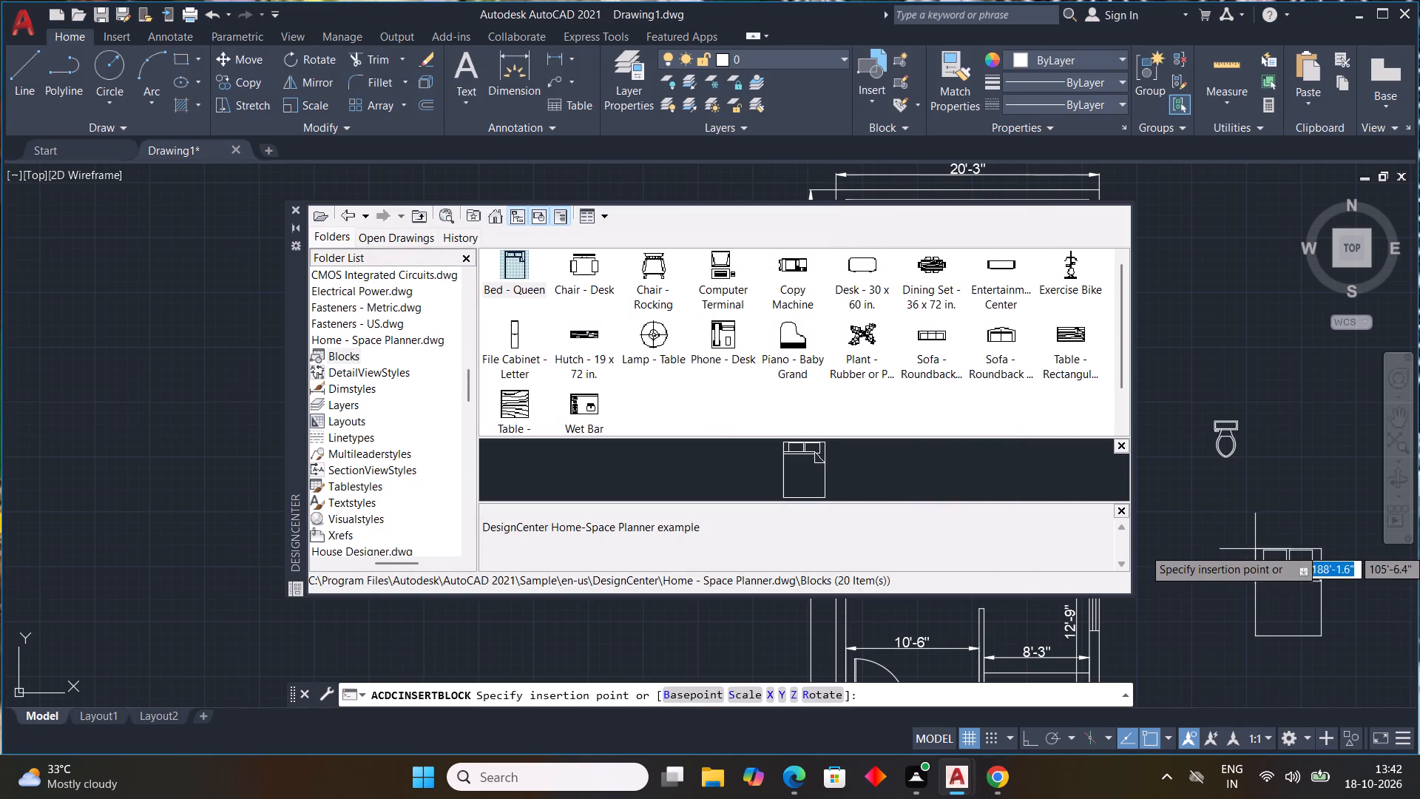
{"action": "left_click", "coordinate": [1255, 548]}
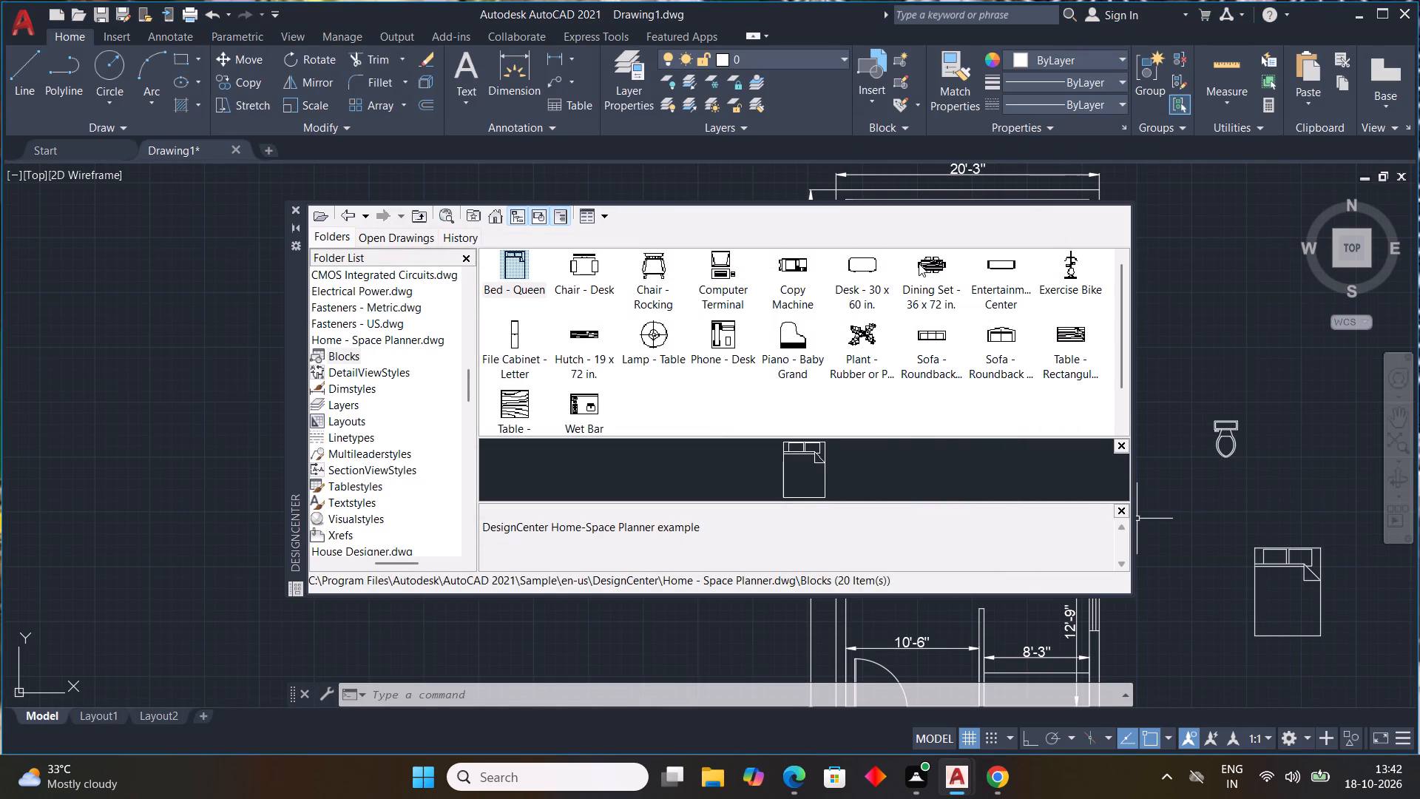
Insert the Dining Set - 36 x 72 in. block right of the plan, above the toilet.
{"action": "double_click", "coordinate": [919, 263]}
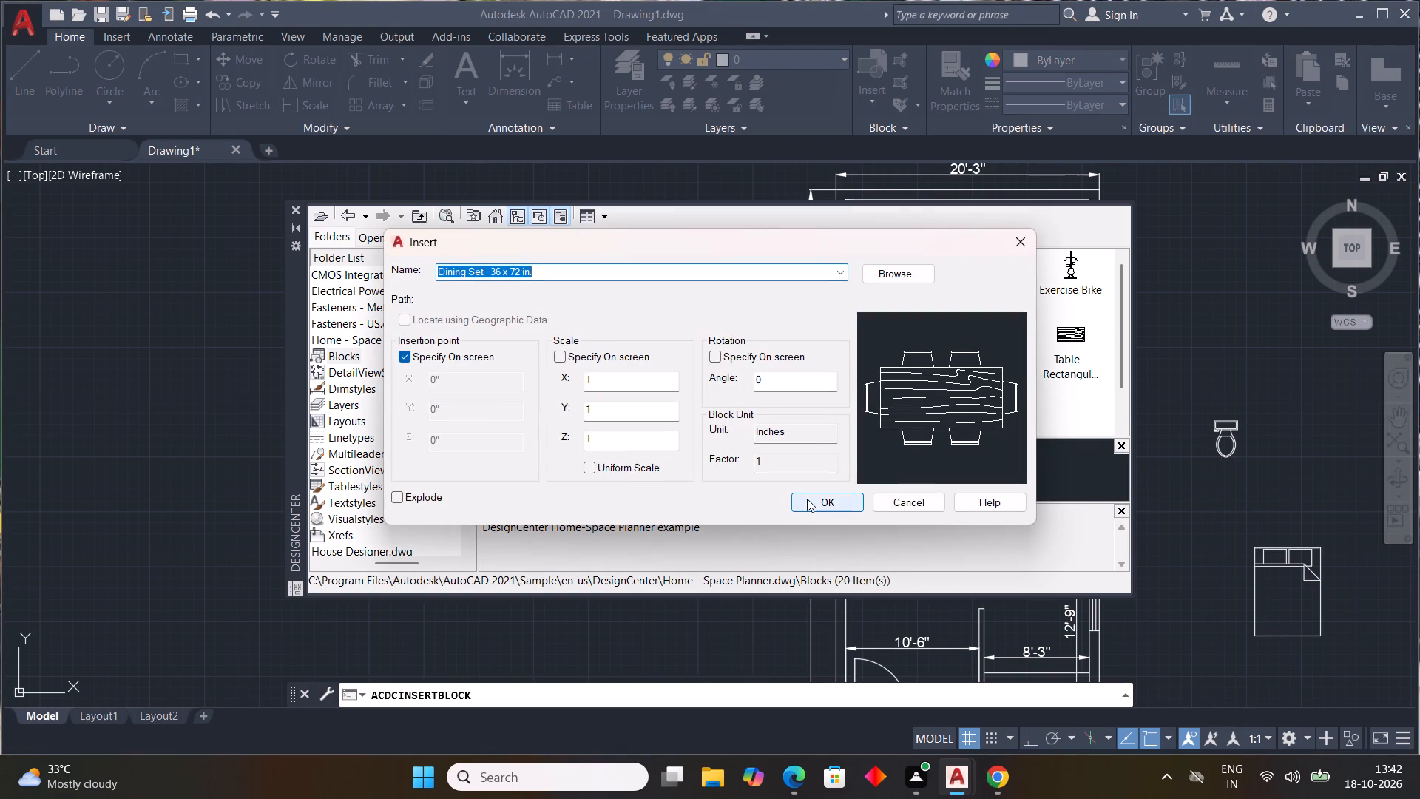
{"action": "left_click", "coordinate": [807, 499]}
{"action": "left_click", "coordinate": [1218, 304]}
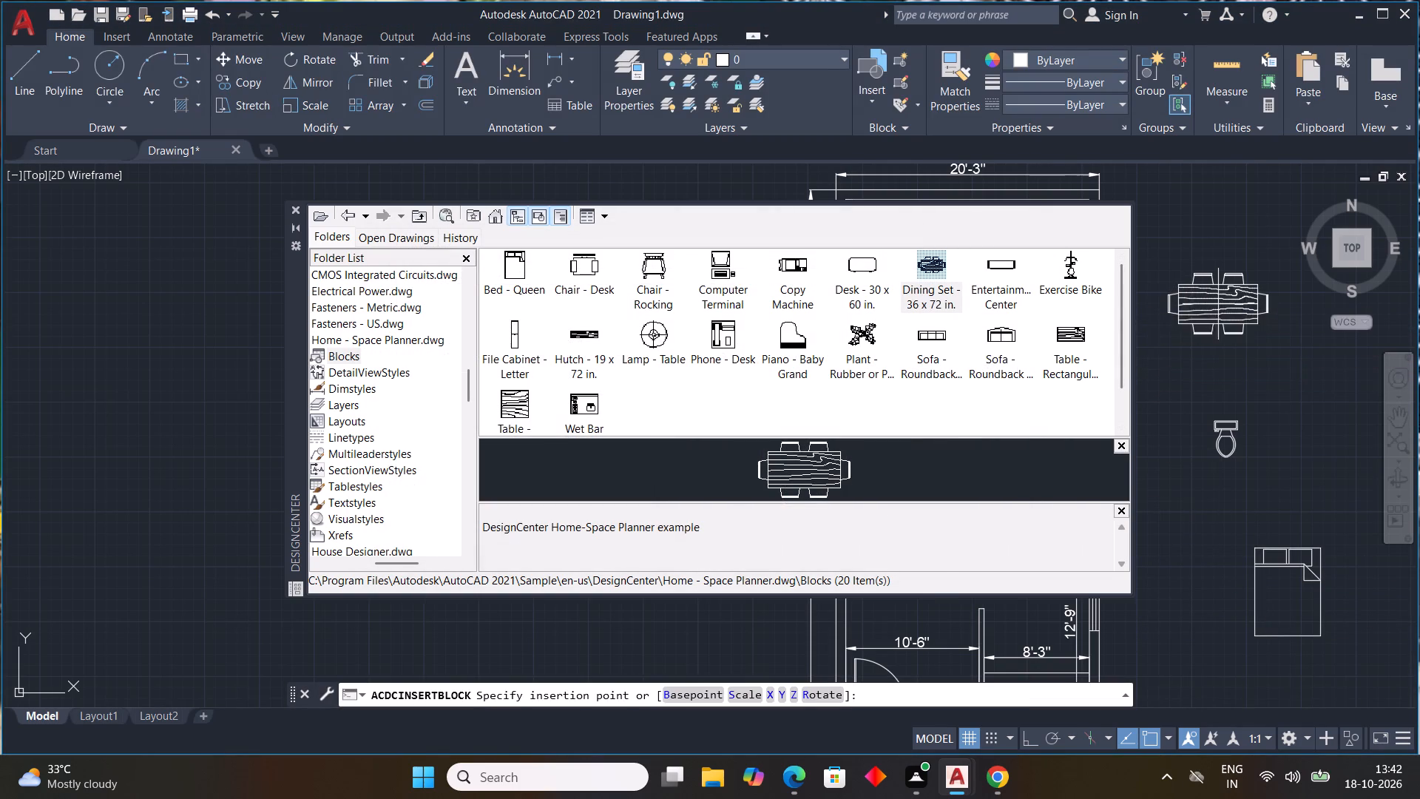
Insert the Sofa - Roundback 7 ft. block right of the plan, below the bed.
{"action": "double_click", "coordinate": [927, 343]}
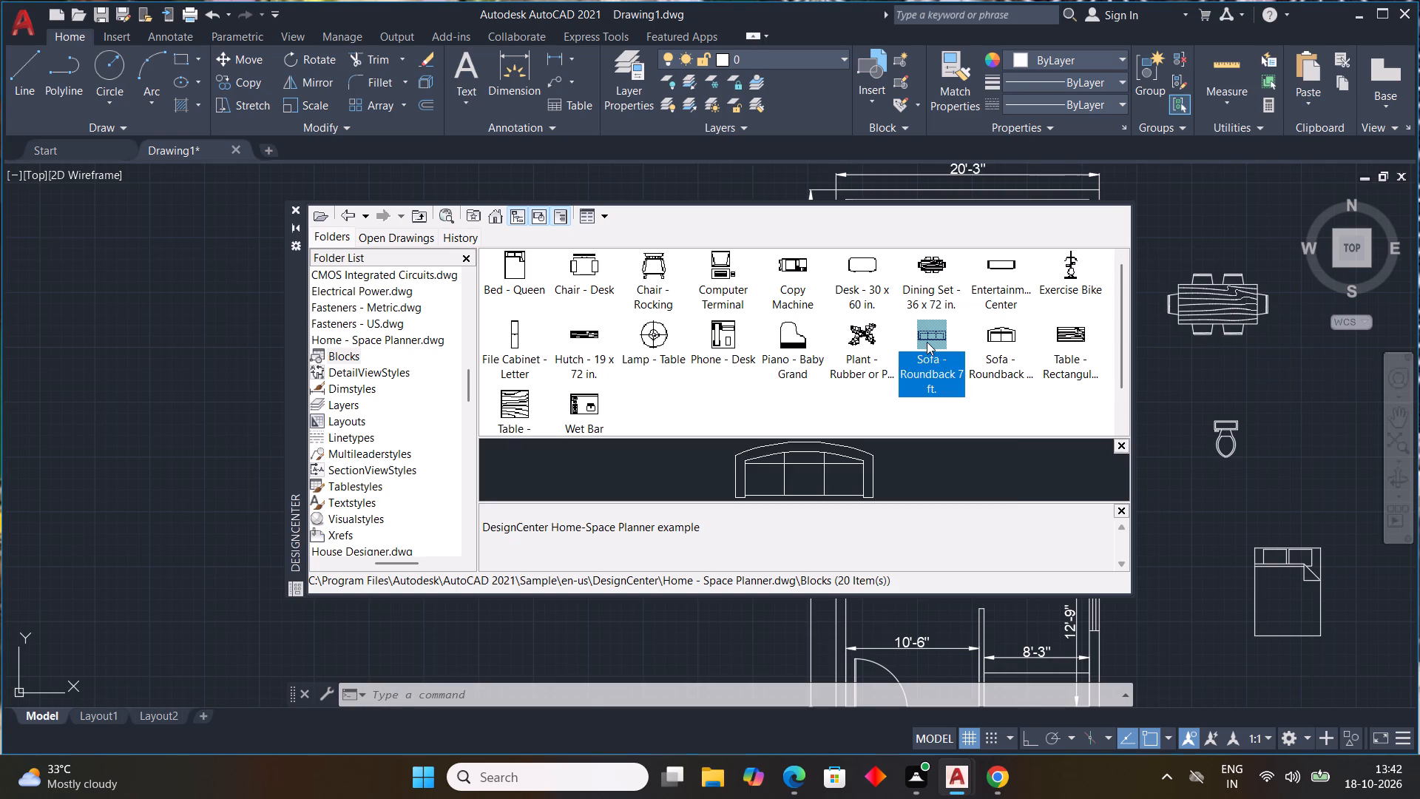
{"action": "left_click", "coordinate": [819, 497]}
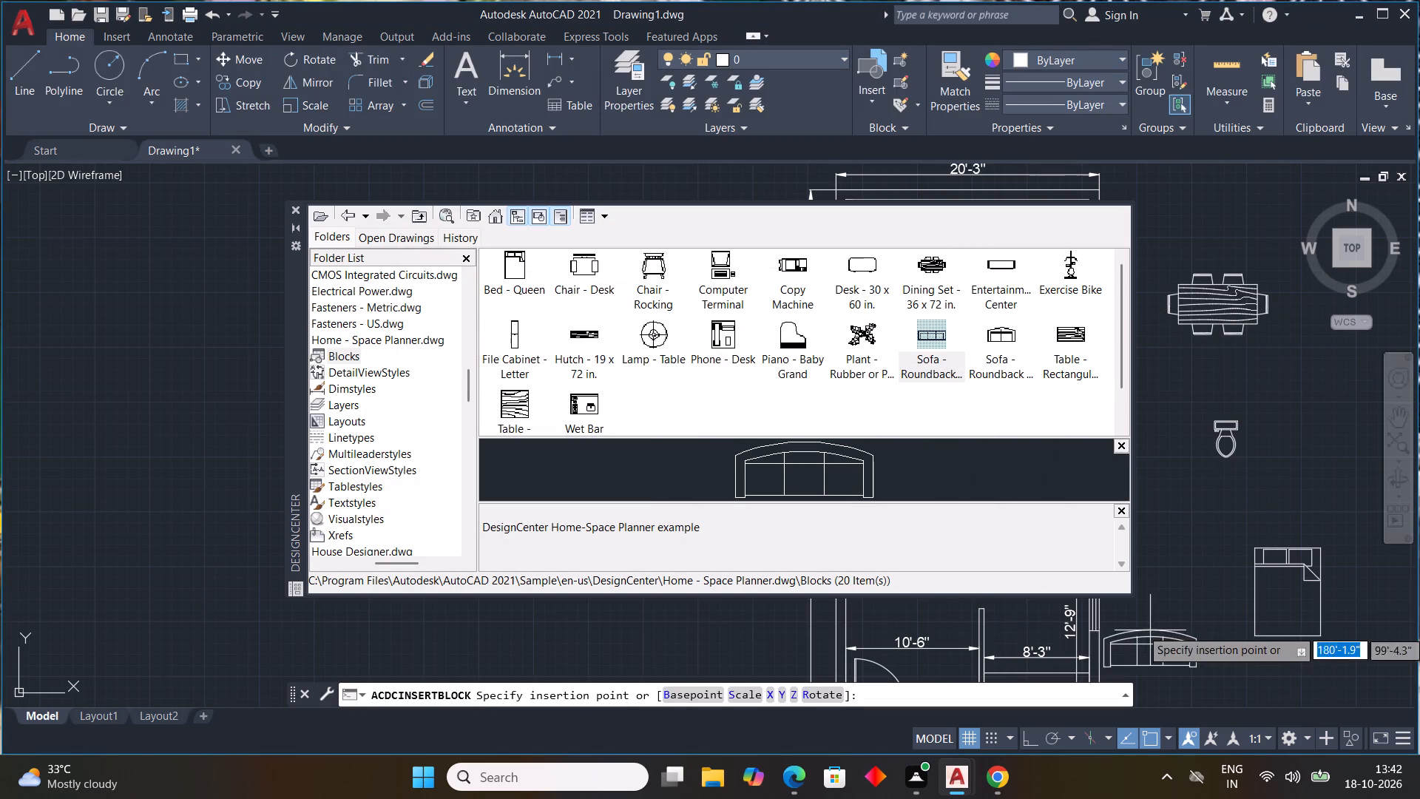
{"action": "scroll", "coordinate": [1153, 620], "scroll_direction": "down", "scroll_amount": 1}
{"action": "middle_click_drag", "start_coordinate": [1146, 601], "coordinate": [1076, 414]}
{"action": "left_click", "coordinate": [1183, 512]}
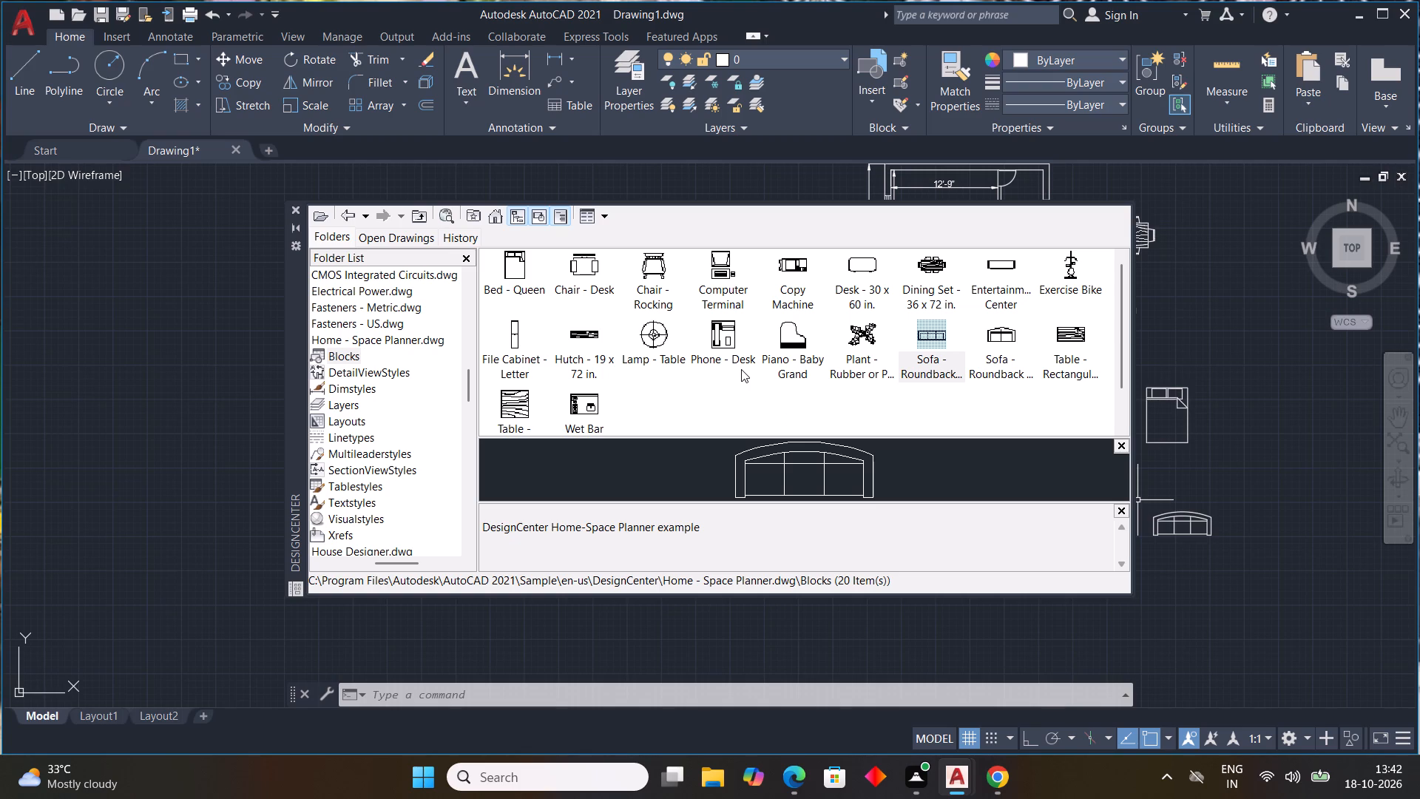
Insert the Desk - 30 x 60 in. block from Home - Space Planner.dwg in the empty space beside the bed.
{"action": "middle_click_drag", "start_coordinate": [742, 369], "coordinate": [790, 382]}
{"action": "double_click", "coordinate": [865, 269]}
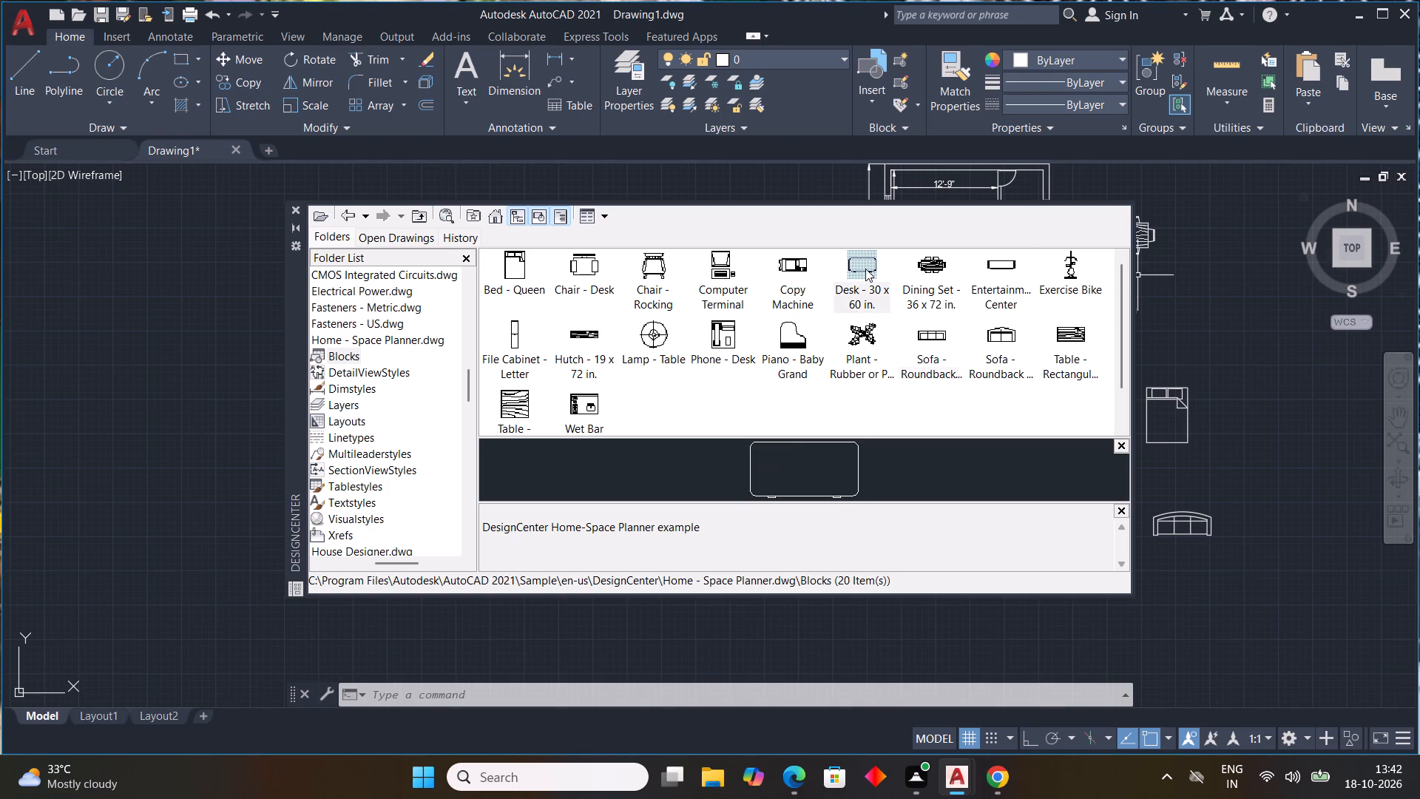
{"action": "left_click", "coordinate": [834, 490]}
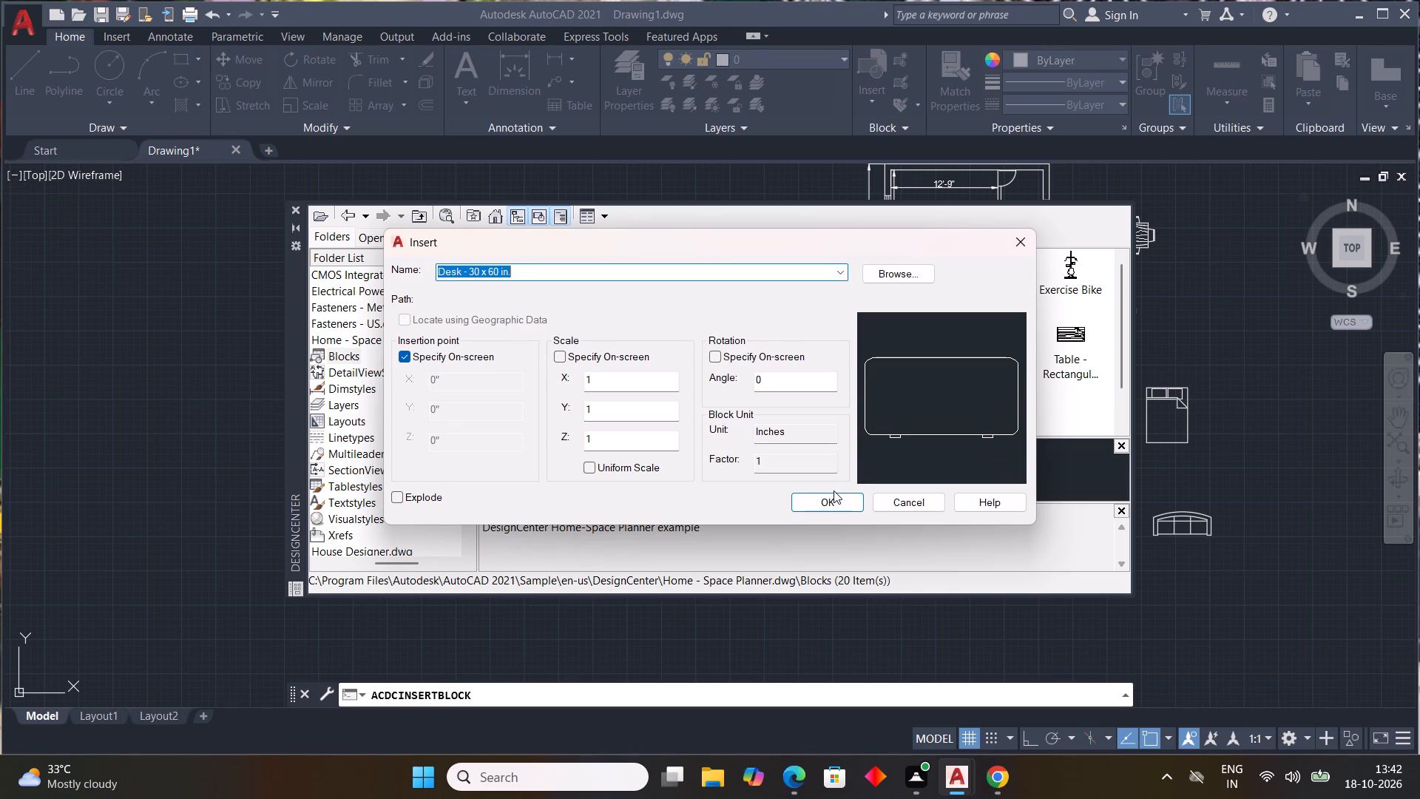
{"action": "left_click", "coordinate": [838, 503]}
{"action": "left_click", "coordinate": [1259, 416]}
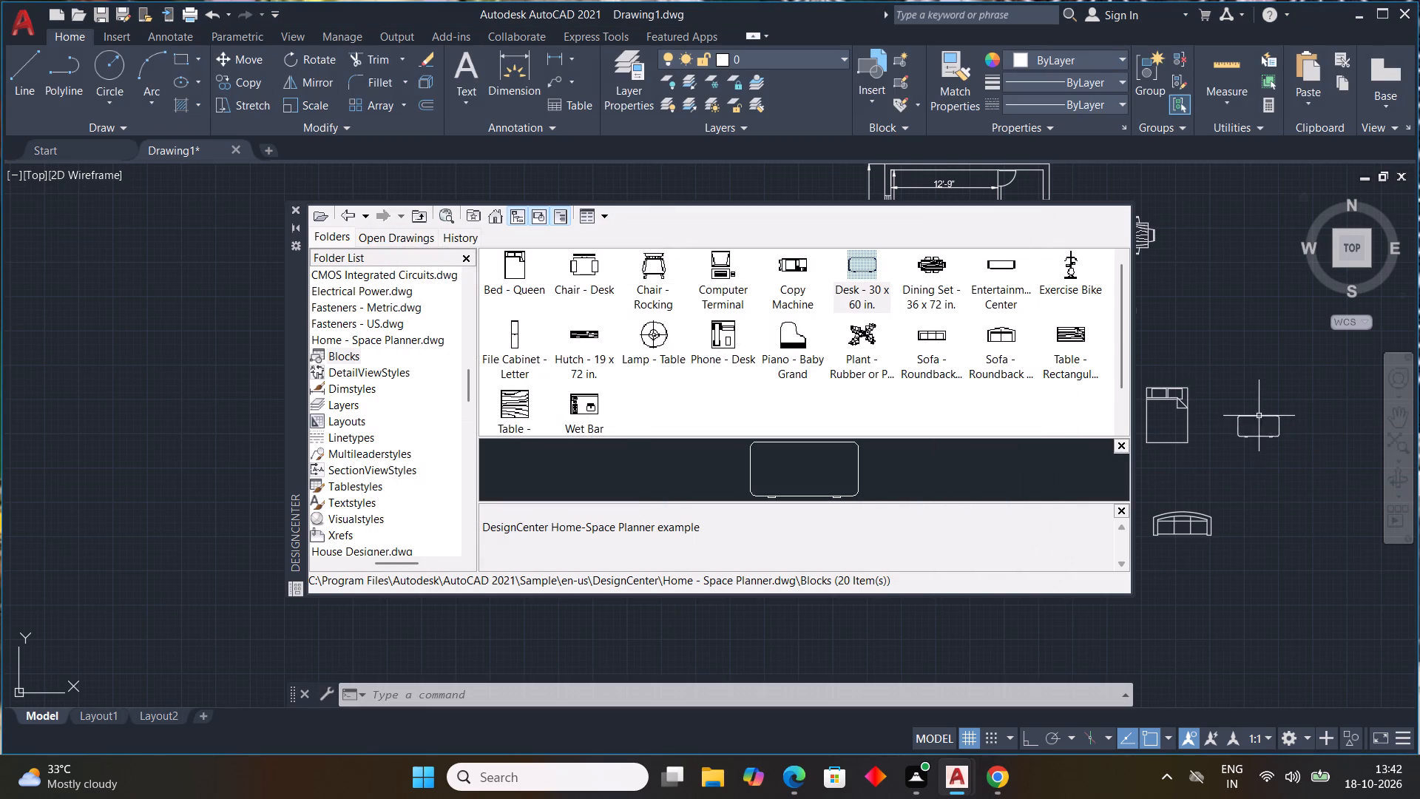
Insert the Range-Oven - 30 in top block from Kitchens.dwg to the right of the toilet, outside the plan.
{"action": "scroll", "coordinate": [404, 390], "scroll_direction": "down", "scroll_amount": 9}
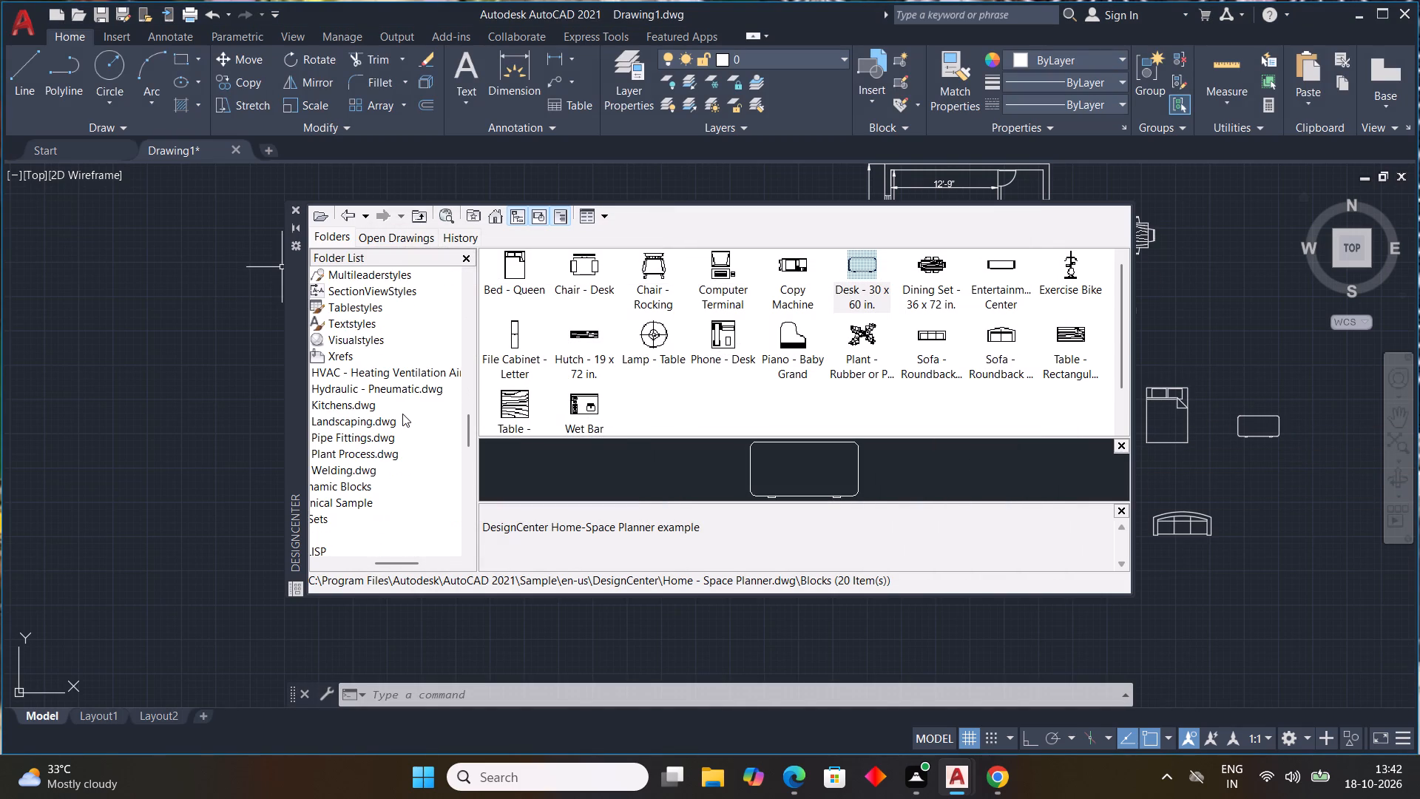
{"action": "double_click", "coordinate": [339, 357]}
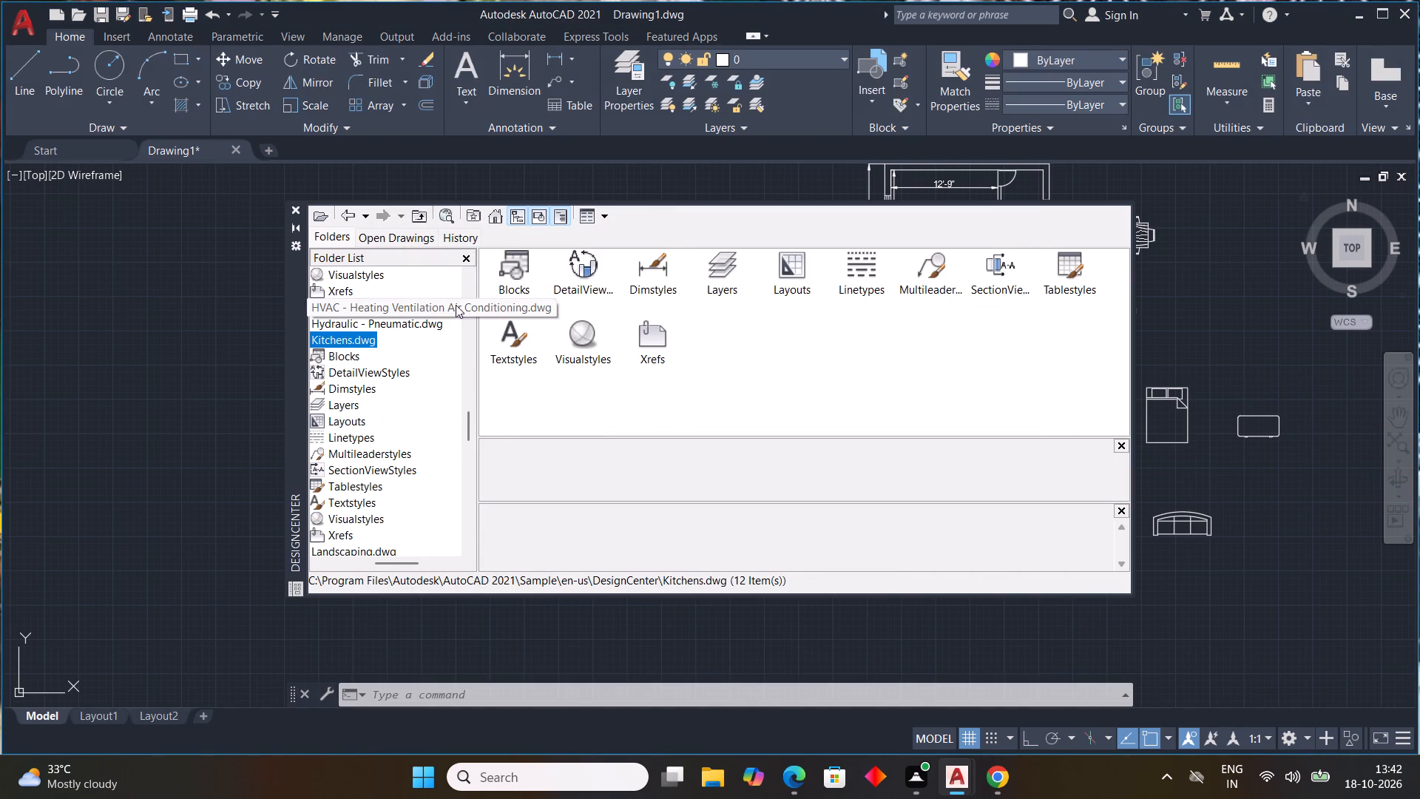
{"action": "double_click", "coordinate": [510, 266]}
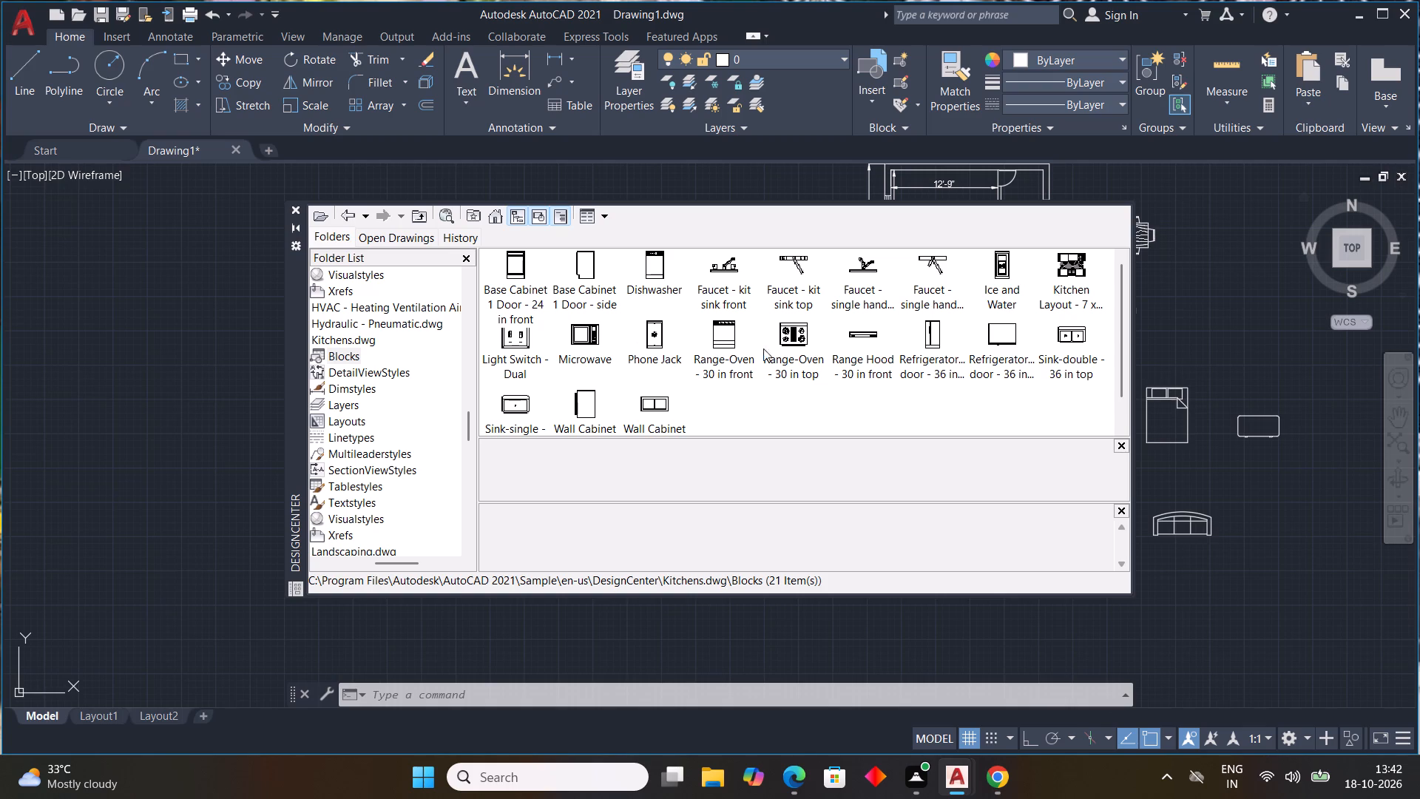
{"action": "double_click", "coordinate": [799, 331]}
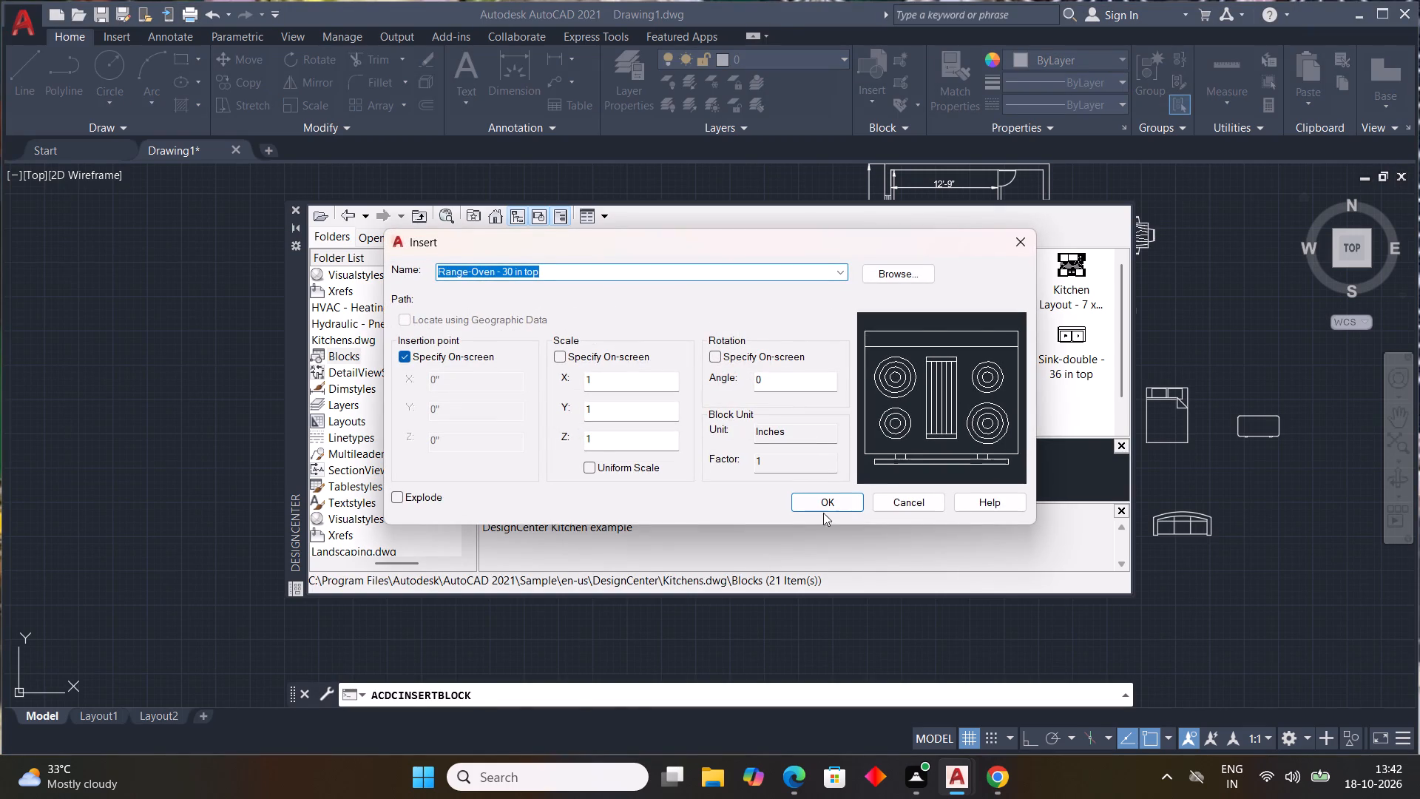
{"action": "left_click", "coordinate": [825, 508]}
{"action": "left_click", "coordinate": [1221, 313]}
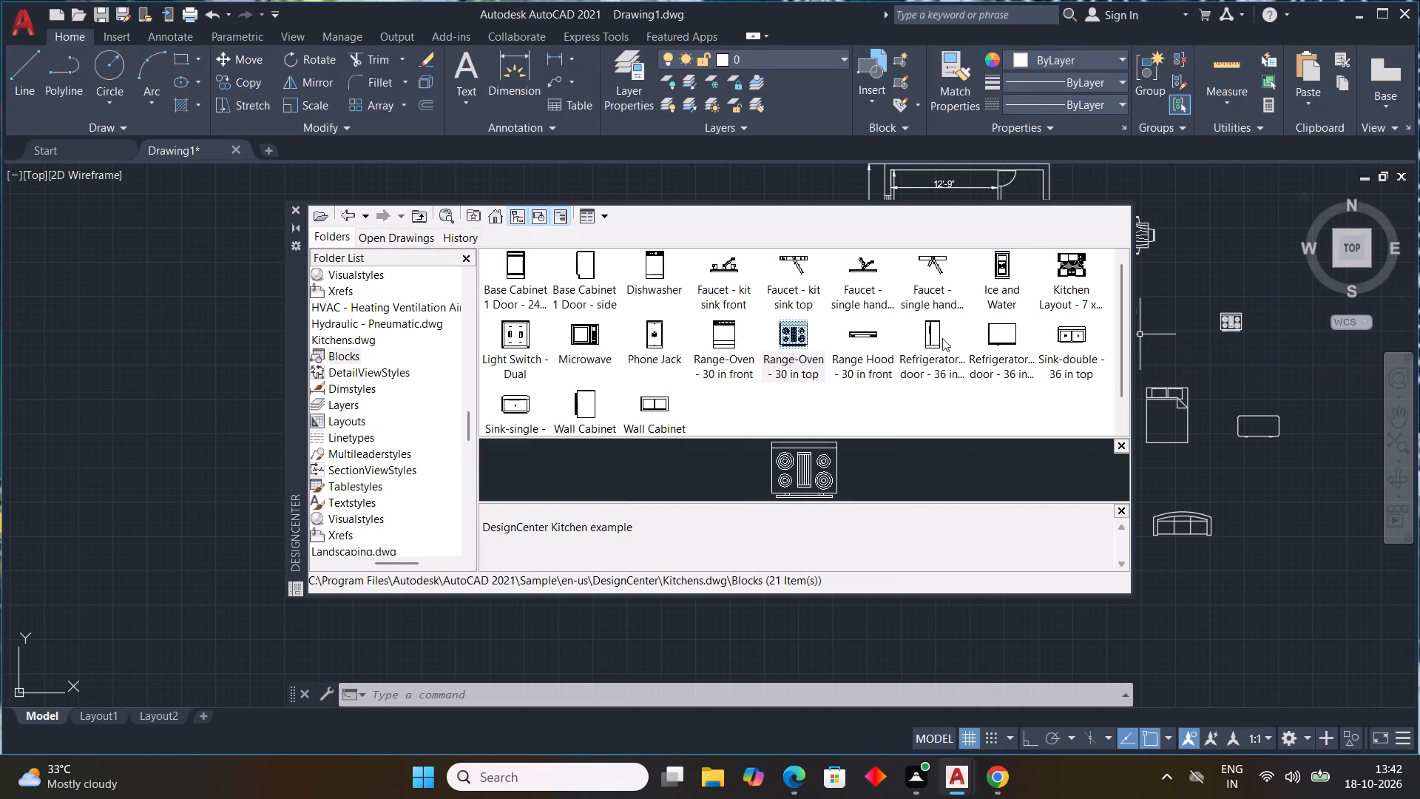
Insert the Sink-single - 30 in top block between the range-oven and the desk, and close the DesignCenter.
{"action": "left_click", "coordinate": [520, 403]}
{"action": "left_click", "coordinate": [520, 402]}
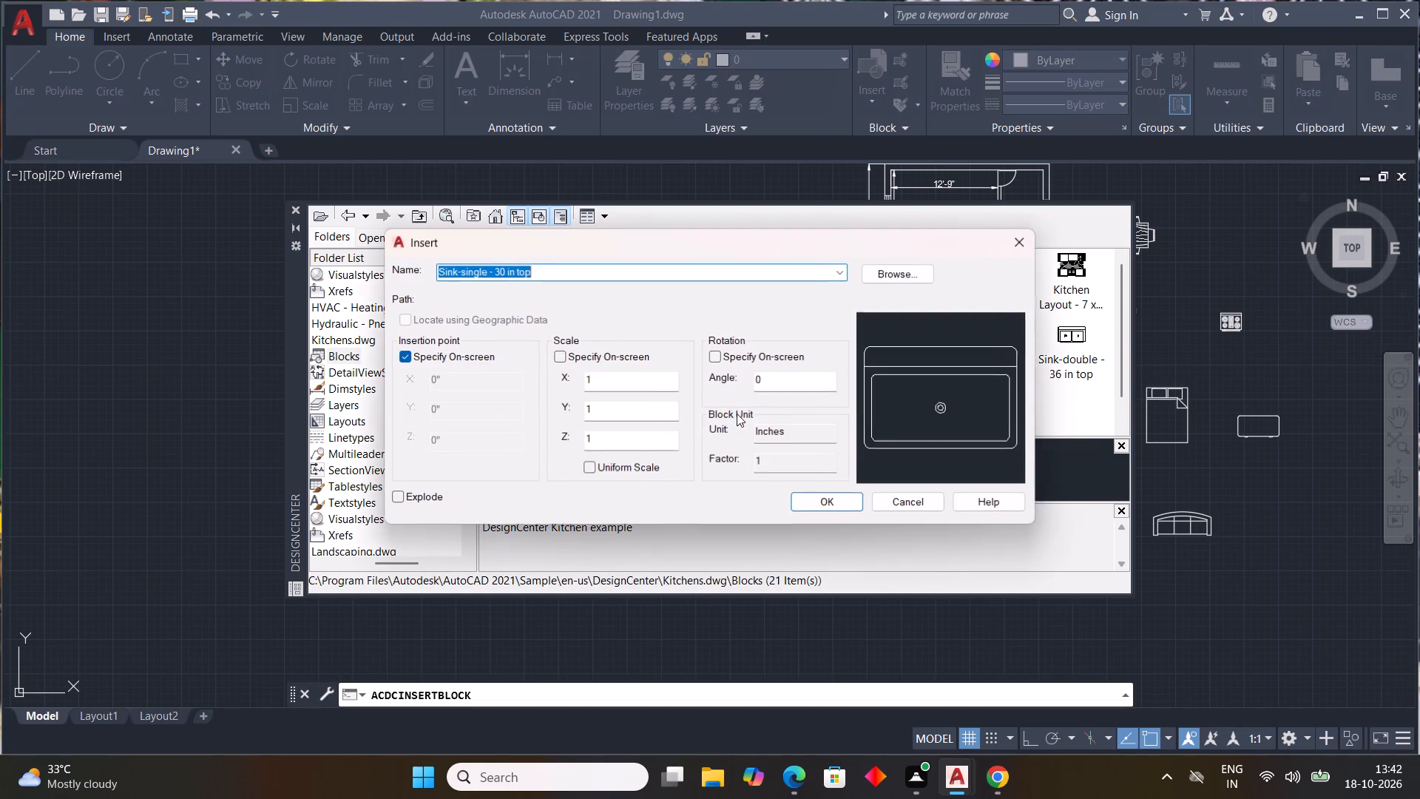
{"action": "left_click", "coordinate": [842, 497]}
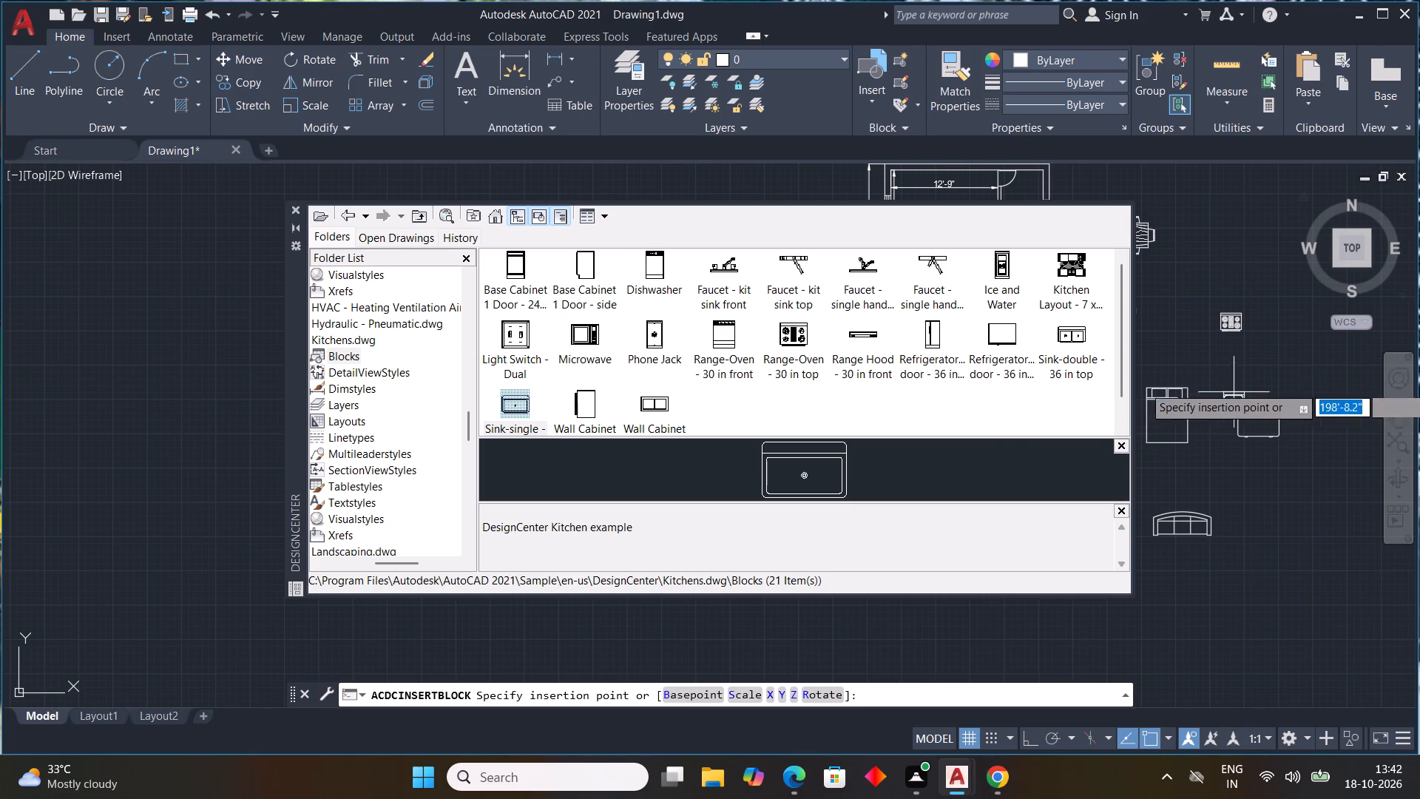
{"action": "left_click", "coordinate": [1276, 357]}
{"action": "key", "text": "Escape"}
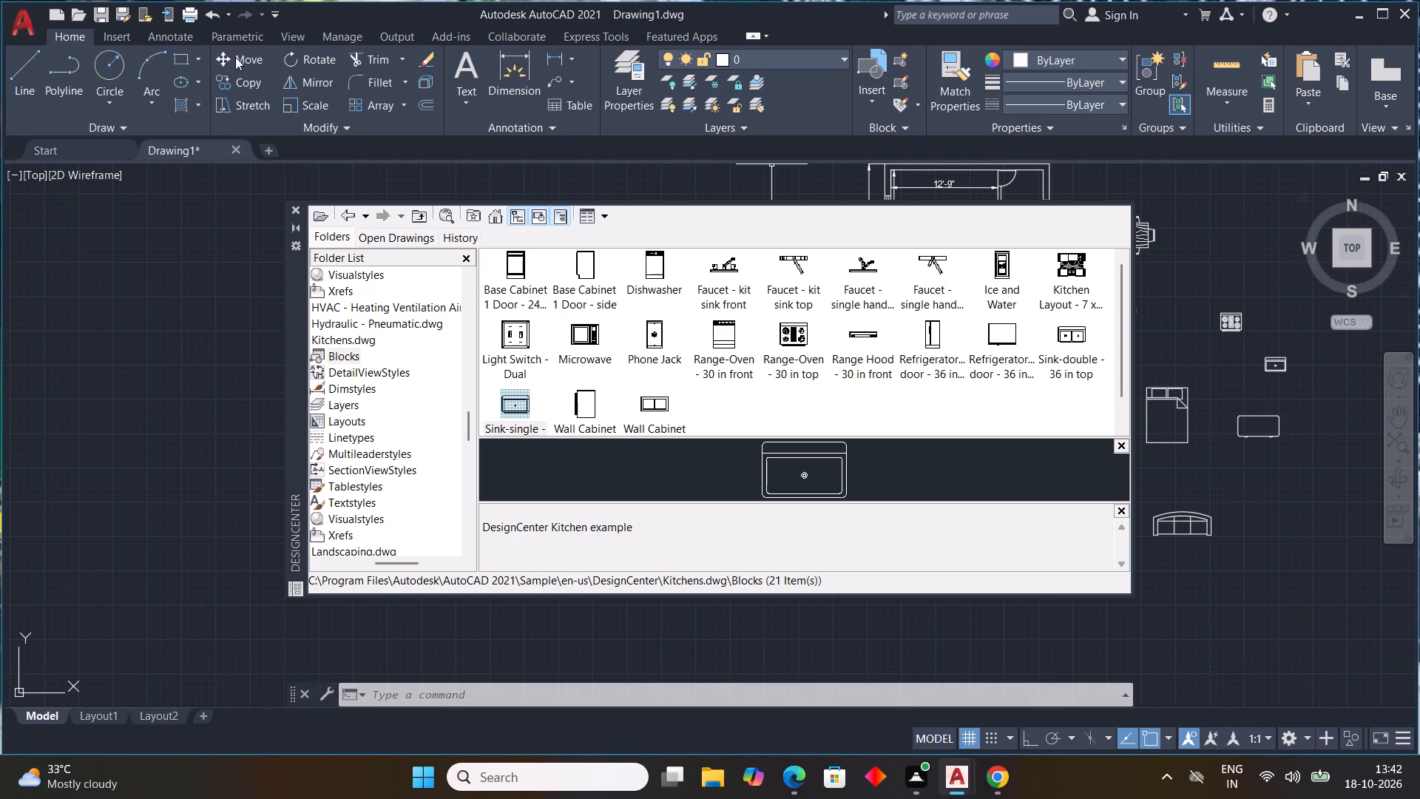
{"action": "left_click", "coordinate": [293, 213]}
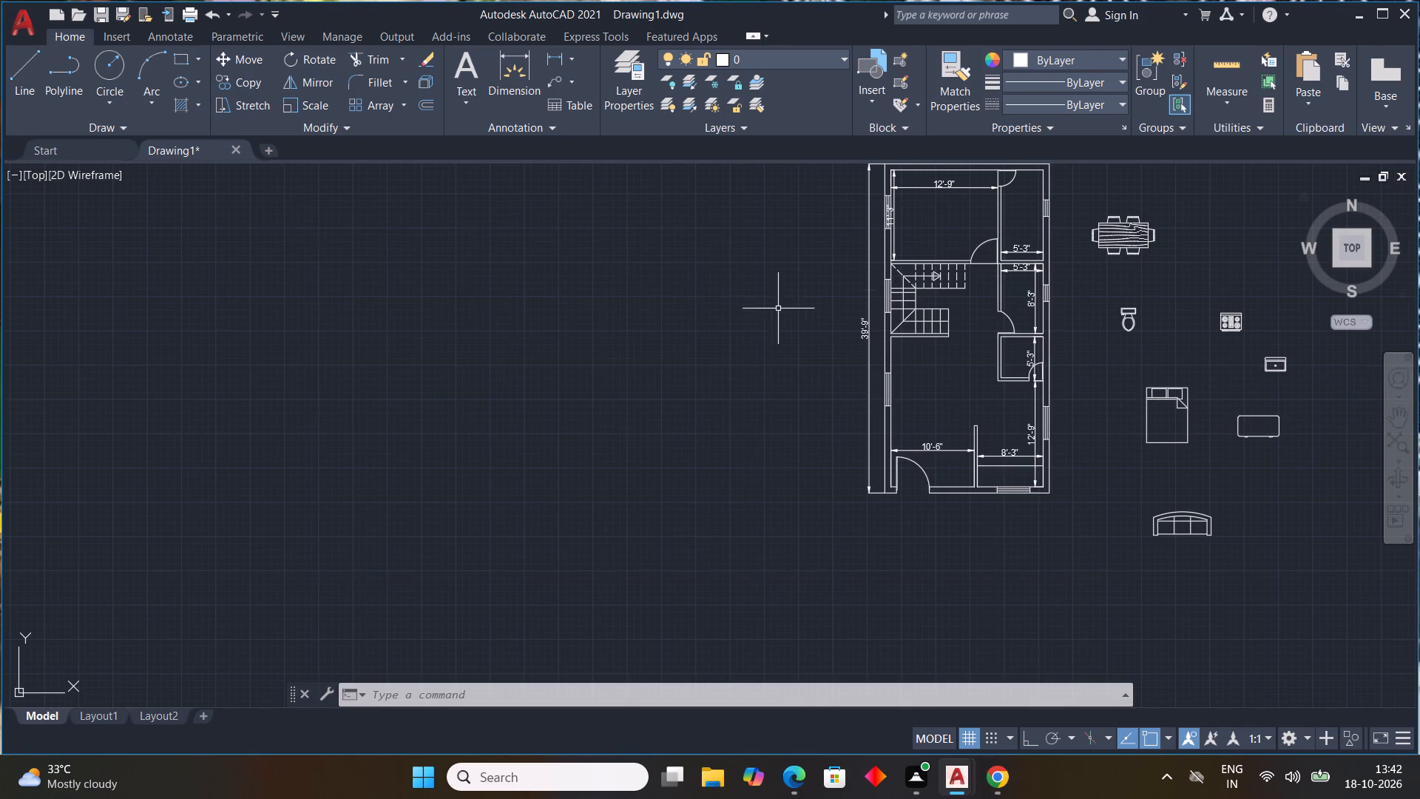
Copy the dining set into the plan, just above the partition between the 10'-6" and 8'-3" spaces.
{"action": "scroll", "coordinate": [783, 314], "scroll_direction": "down", "scroll_amount": 2}
{"action": "scroll", "coordinate": [898, 266], "scroll_direction": "up", "scroll_amount": 3}
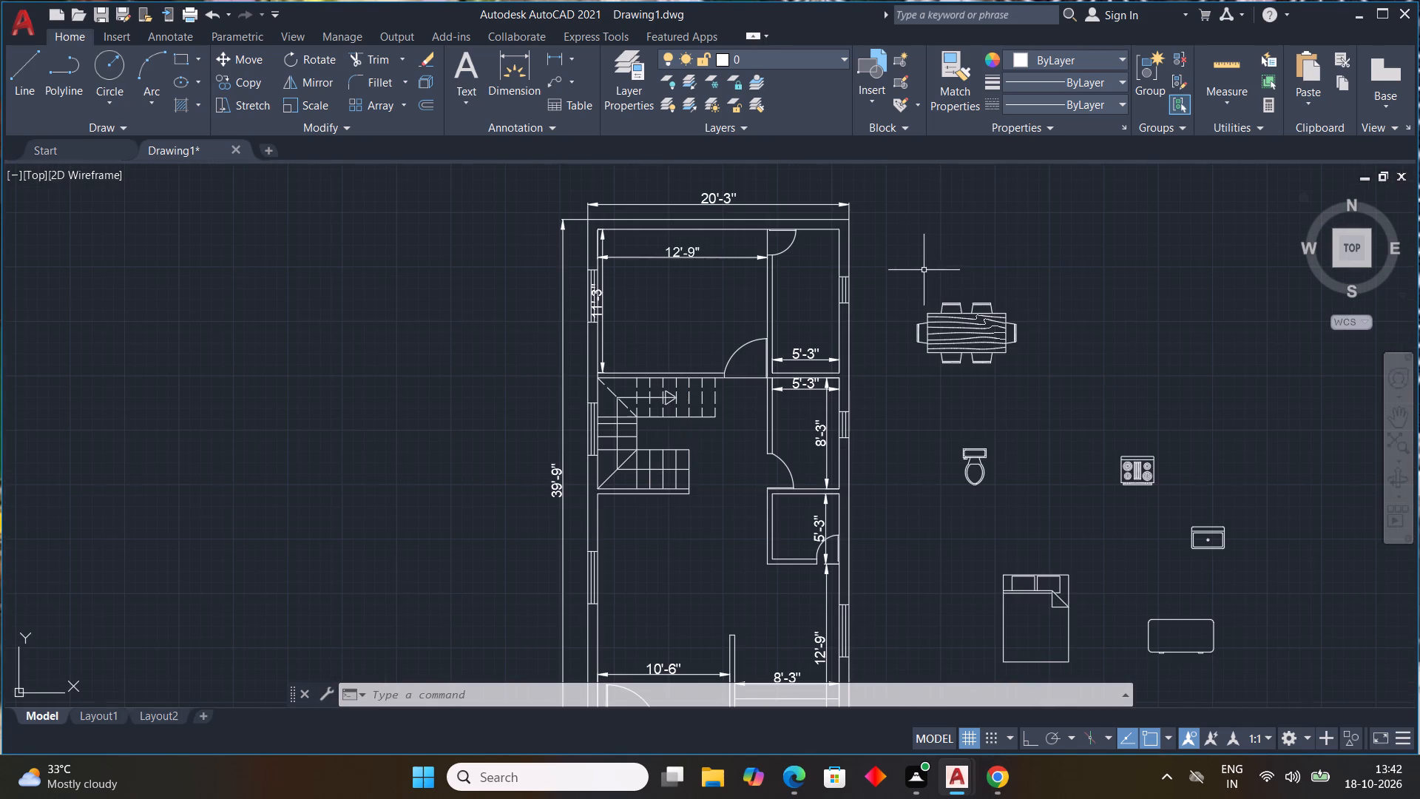
{"action": "left_click", "coordinate": [984, 328]}
{"action": "key", "text": "c"}
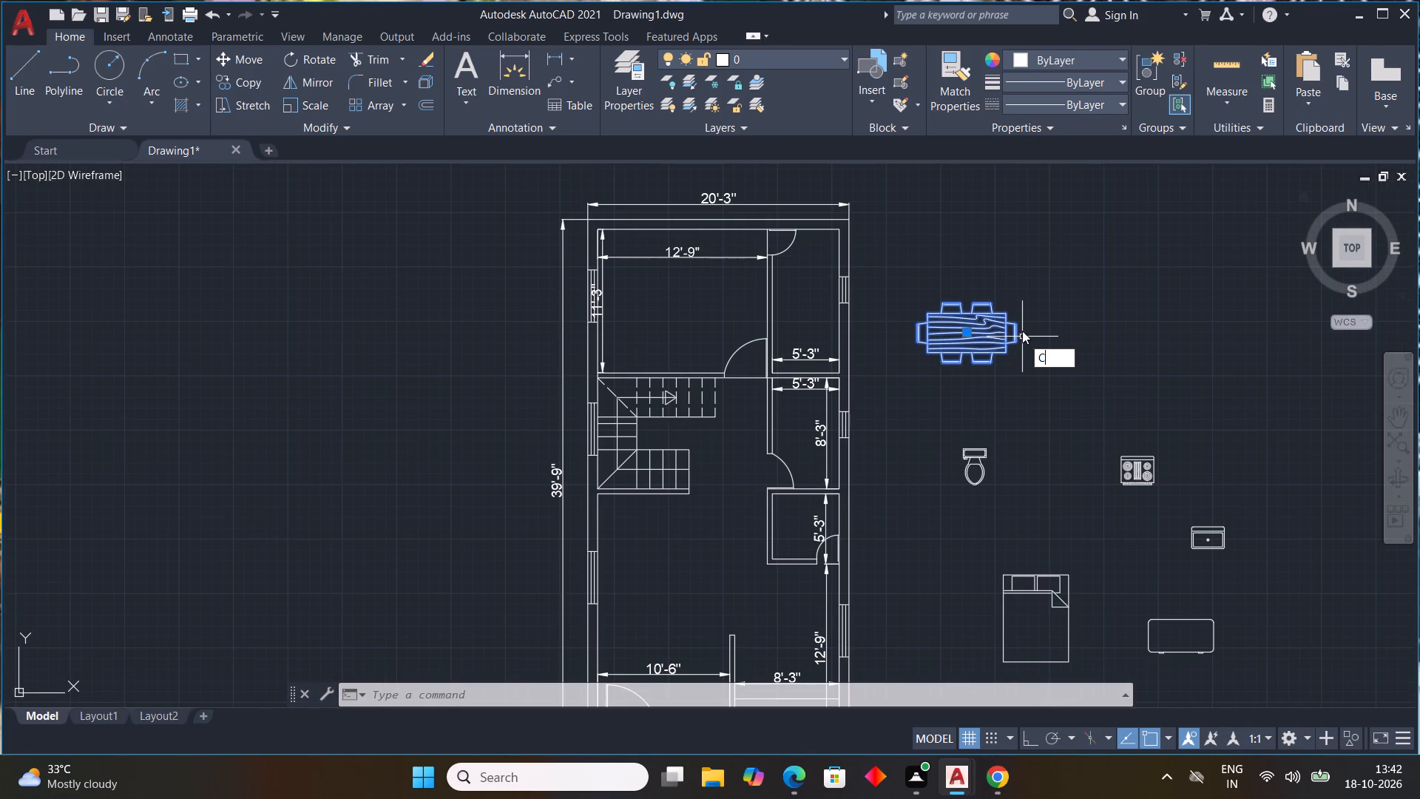
{"action": "key", "text": "o"}
{"action": "key", "text": "space"}
{"action": "left_click_drag", "start_coordinate": [949, 327], "coordinate": [950, 334]}
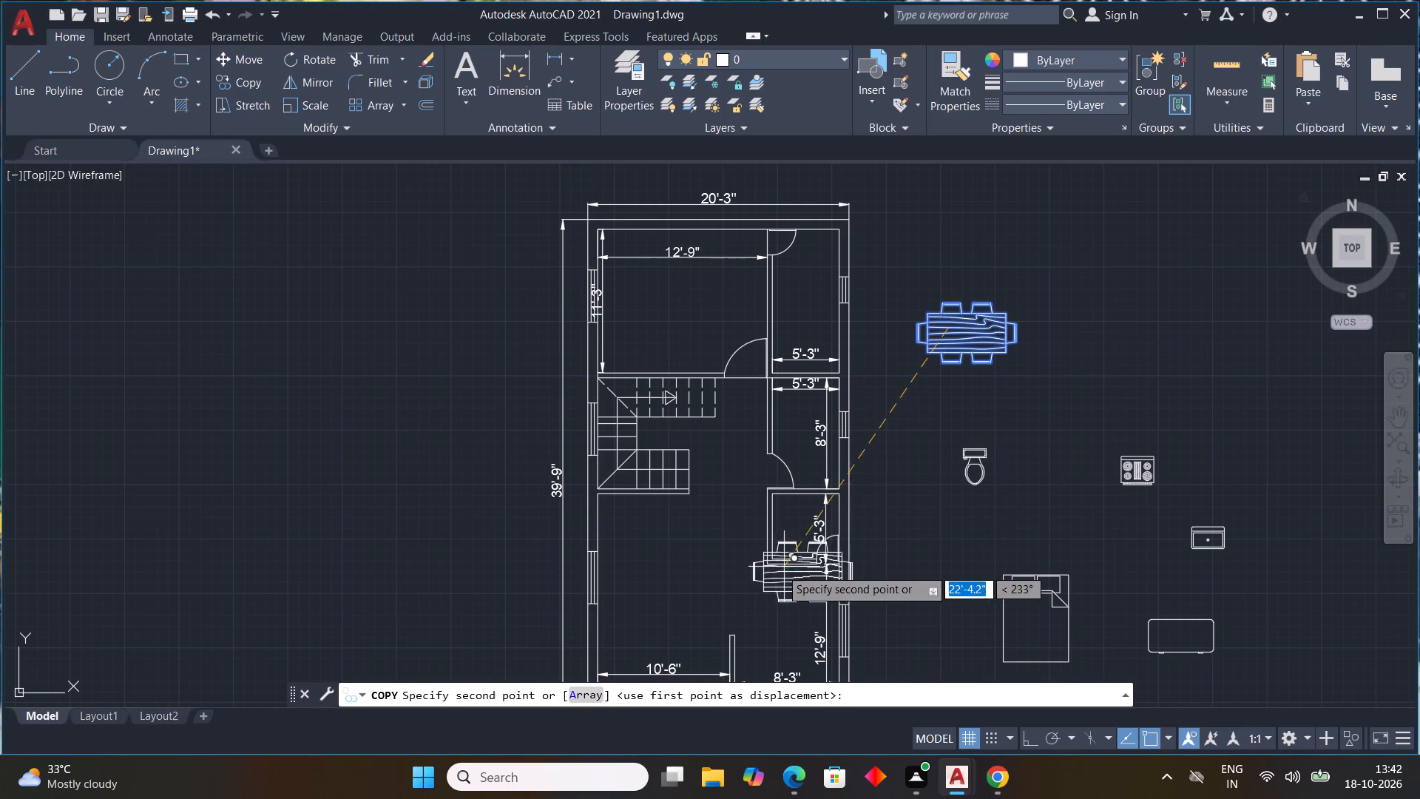
{"action": "scroll", "coordinate": [754, 602], "scroll_direction": "up", "scroll_amount": 3}
{"action": "scroll", "coordinate": [756, 595], "scroll_direction": "down", "scroll_amount": 1}
{"action": "middle_click_drag", "start_coordinate": [747, 560], "coordinate": [725, 368]}
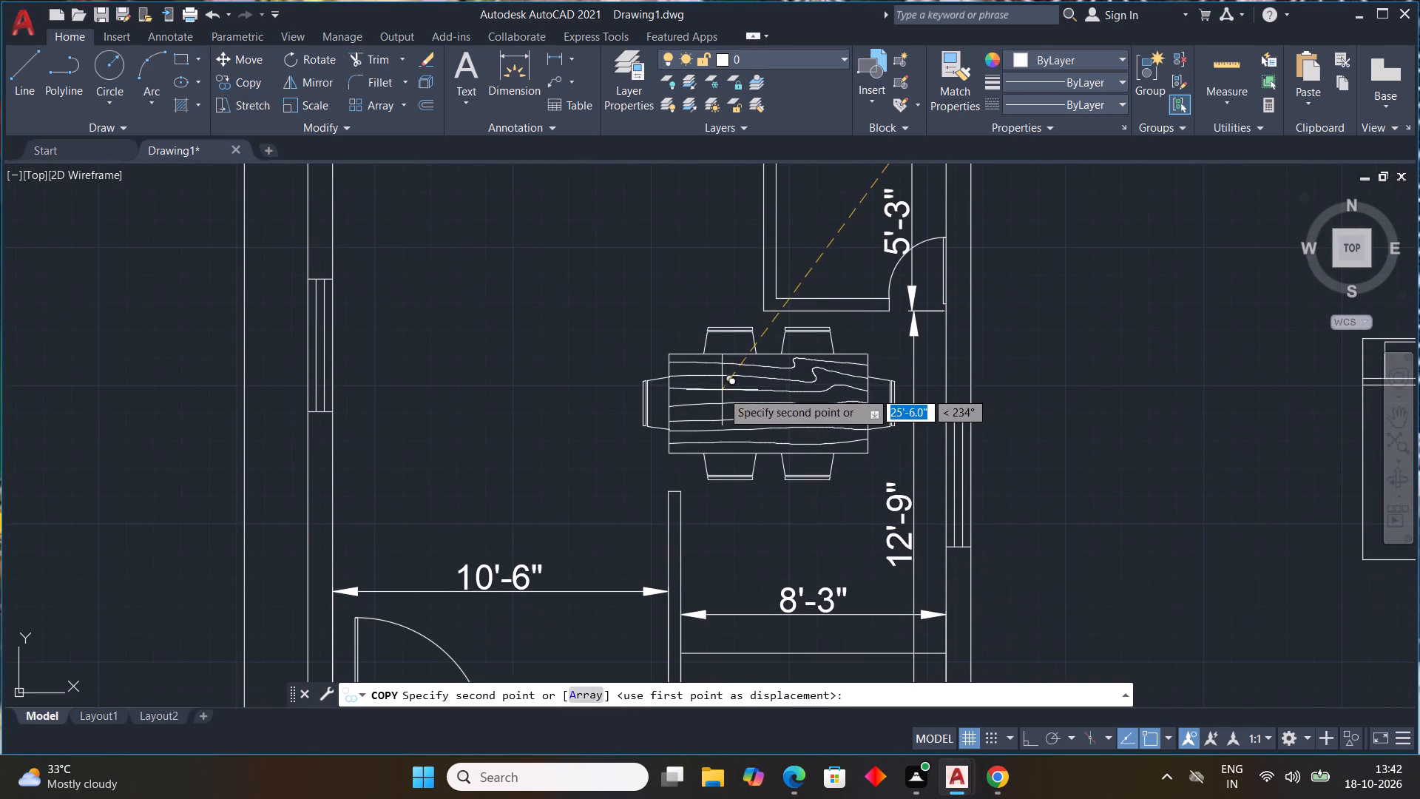
{"action": "left_click", "coordinate": [726, 402]}
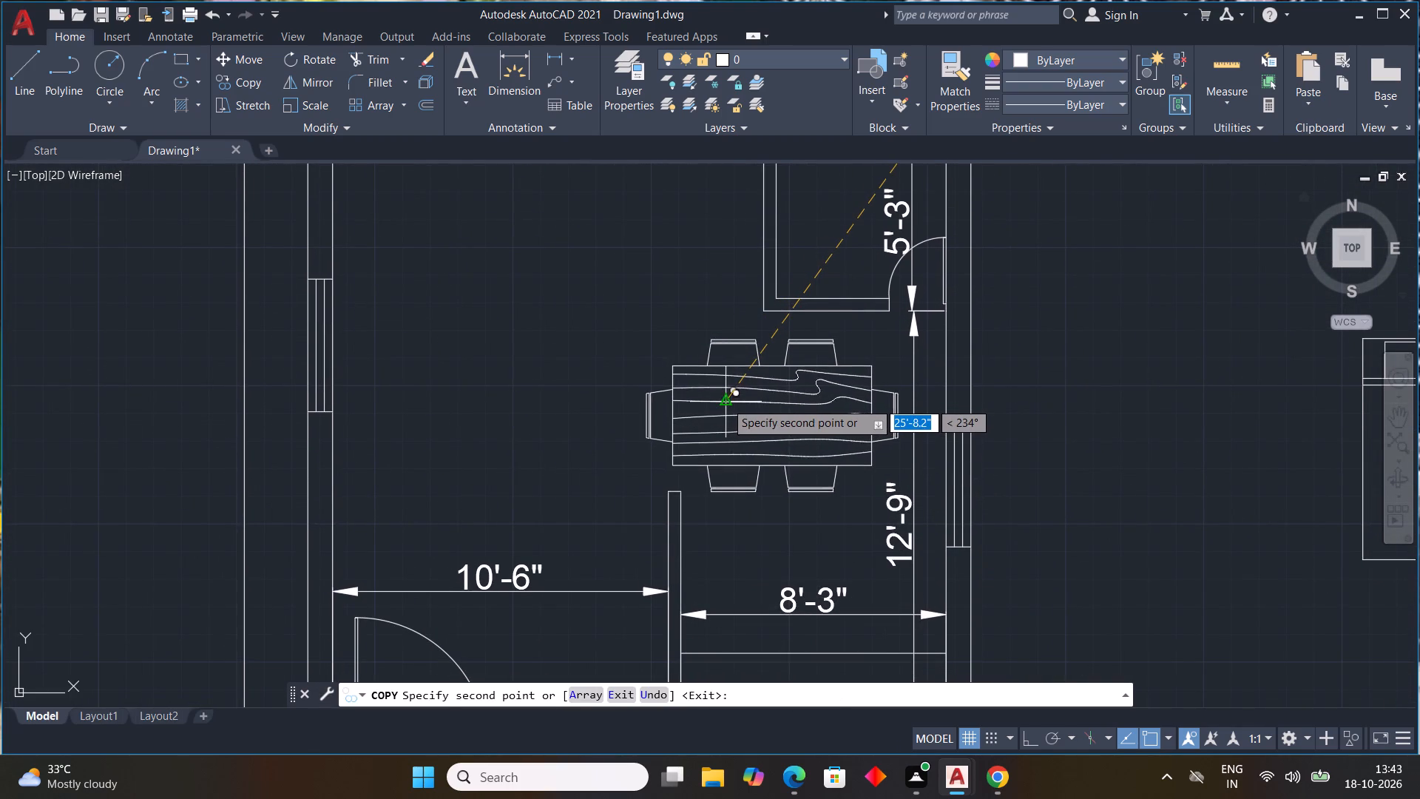
{"action": "key", "text": "Escape"}
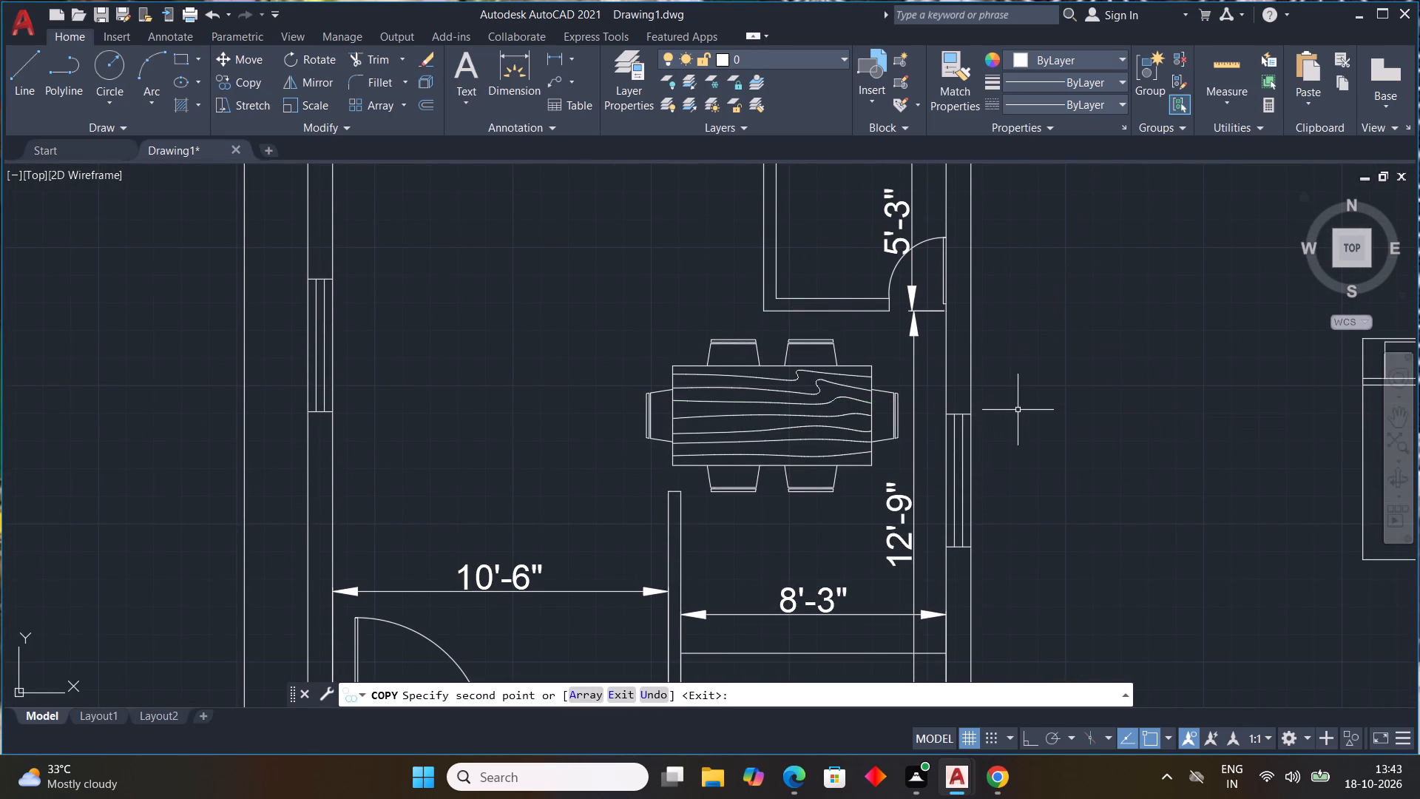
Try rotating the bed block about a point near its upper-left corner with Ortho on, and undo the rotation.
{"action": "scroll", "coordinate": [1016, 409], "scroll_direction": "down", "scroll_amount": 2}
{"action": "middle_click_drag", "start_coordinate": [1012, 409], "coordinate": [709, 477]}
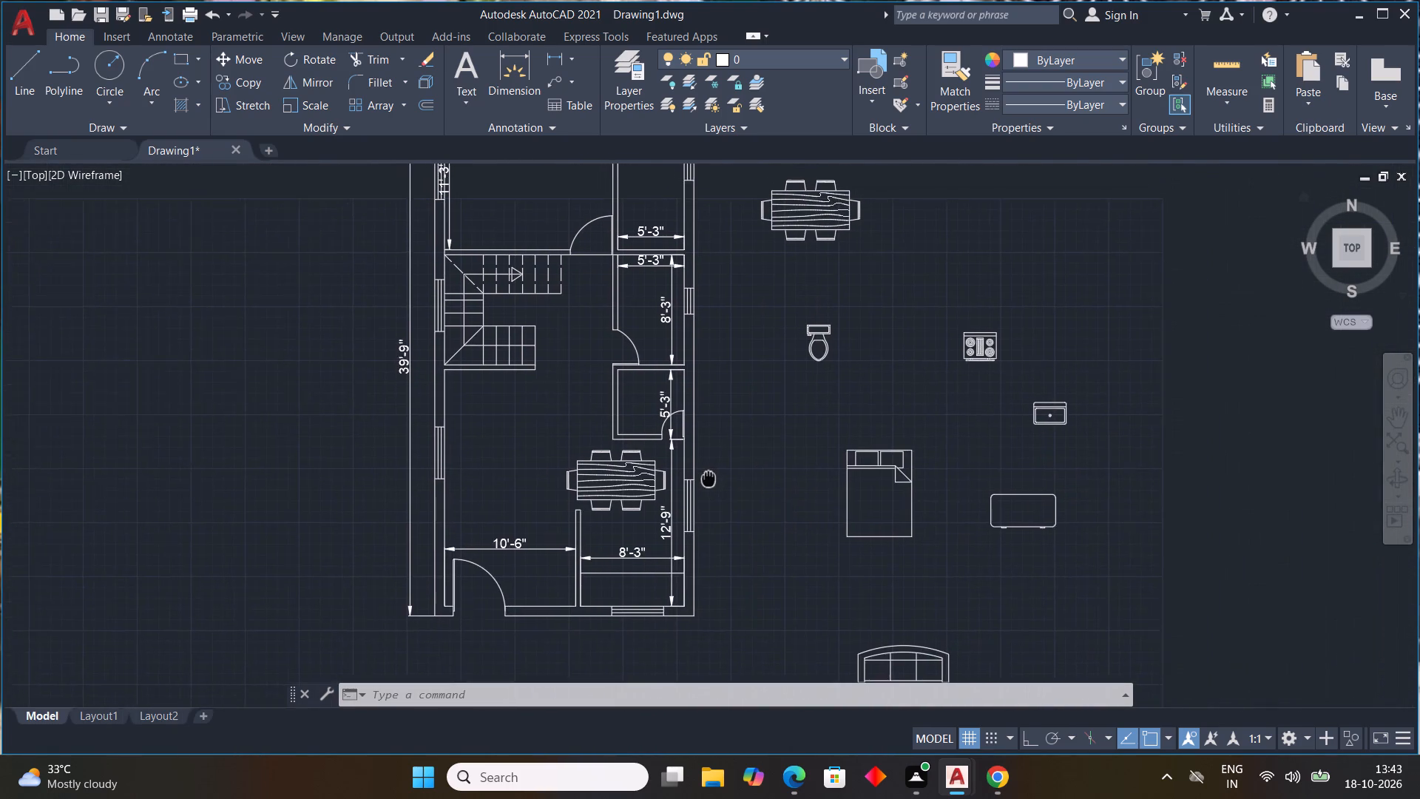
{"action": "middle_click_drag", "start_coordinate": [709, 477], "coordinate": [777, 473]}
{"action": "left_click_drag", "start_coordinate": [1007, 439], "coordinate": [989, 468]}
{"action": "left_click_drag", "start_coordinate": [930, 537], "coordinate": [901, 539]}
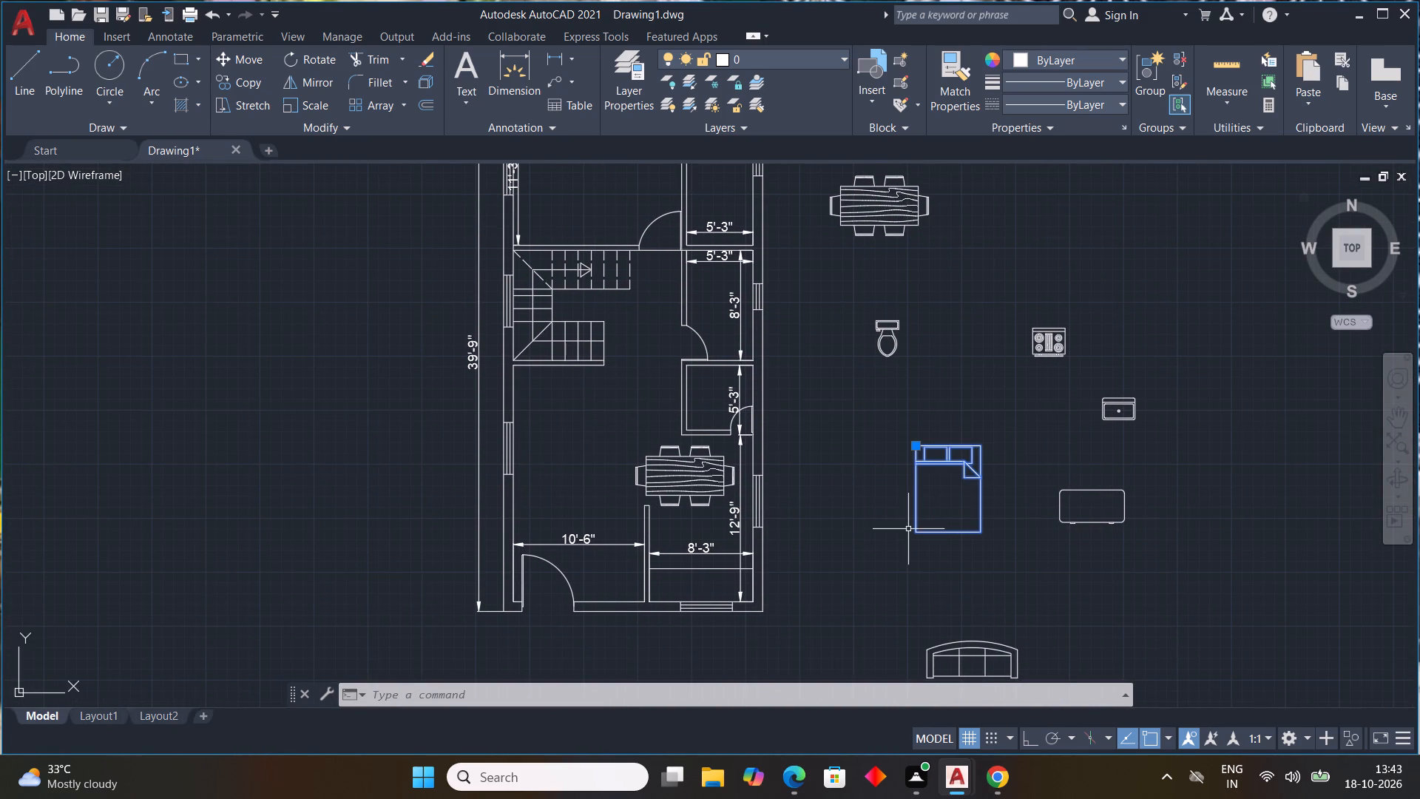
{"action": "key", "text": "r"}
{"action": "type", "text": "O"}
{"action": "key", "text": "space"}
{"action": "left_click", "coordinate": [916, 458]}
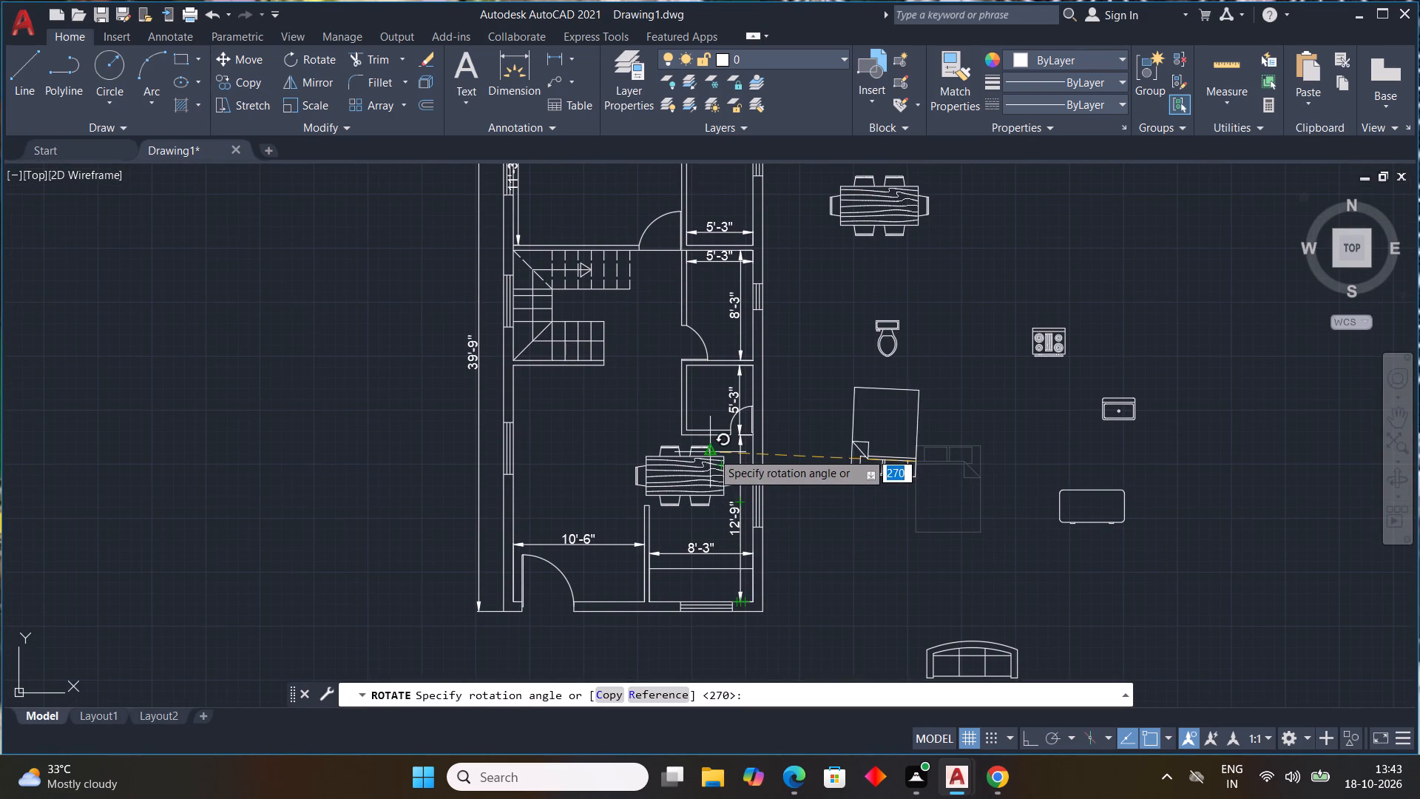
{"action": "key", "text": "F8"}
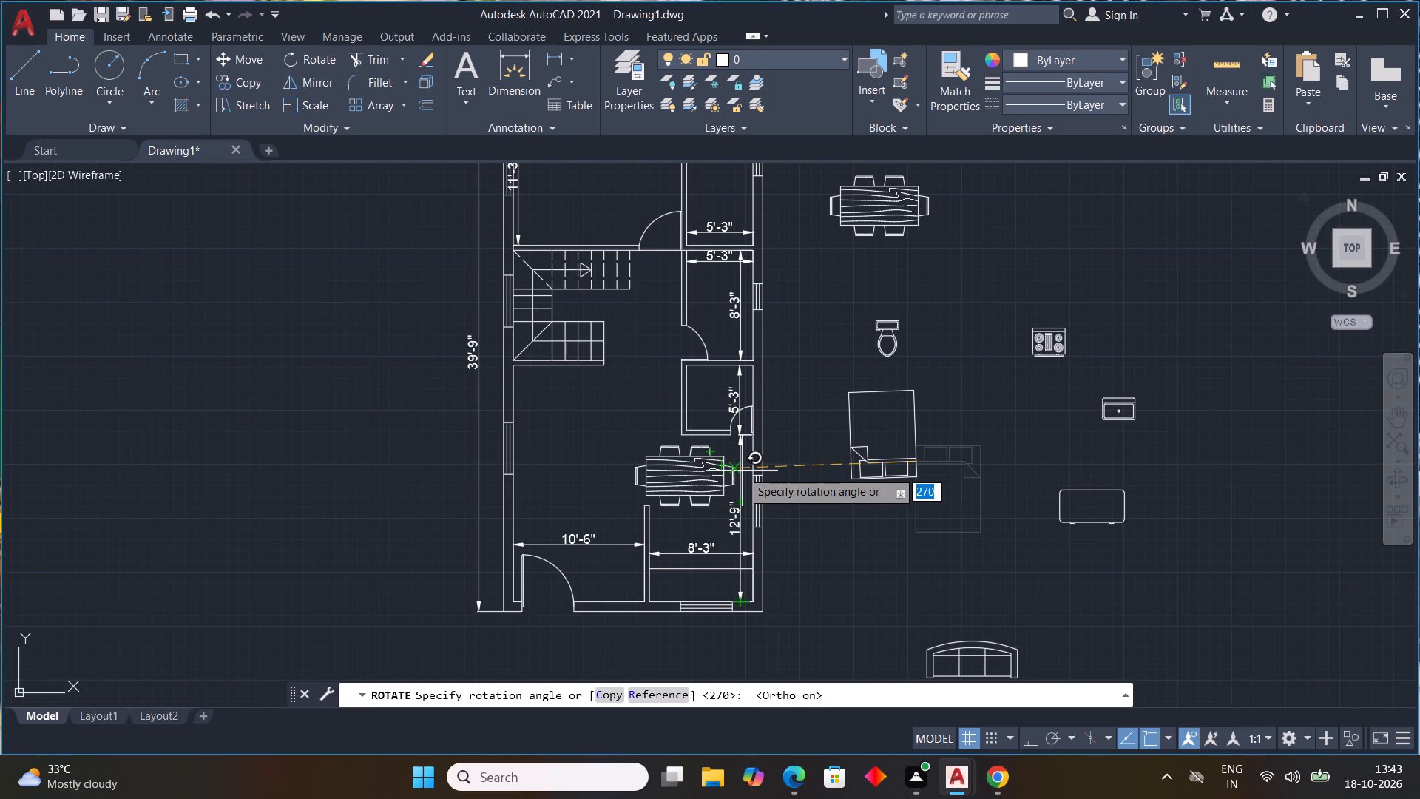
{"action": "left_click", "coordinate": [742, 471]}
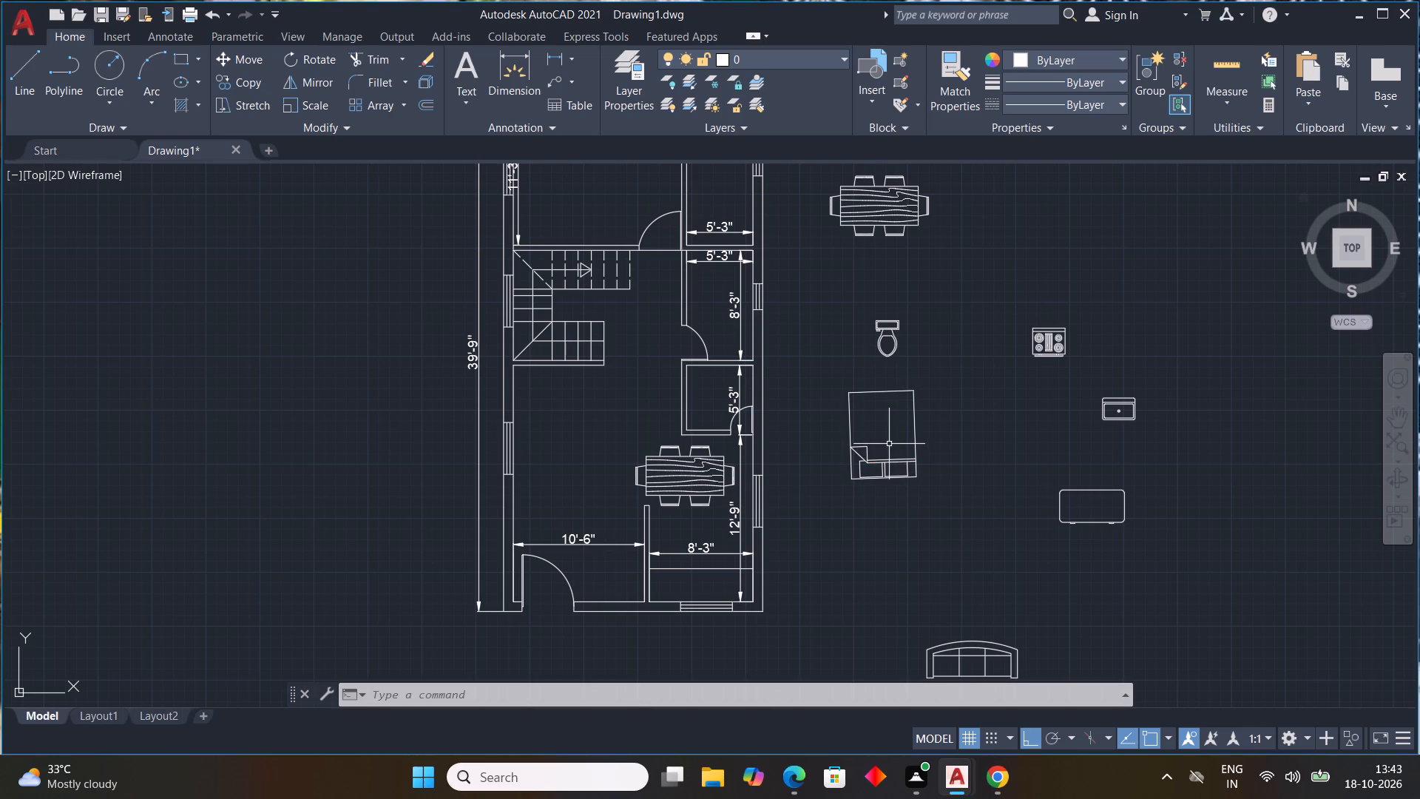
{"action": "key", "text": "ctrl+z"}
Rotate the bed block 180 degrees about its upper-left corner with Ortho on.
{"action": "left_click_drag", "start_coordinate": [977, 420], "coordinate": [962, 449]}
{"action": "left_click", "coordinate": [889, 522]}
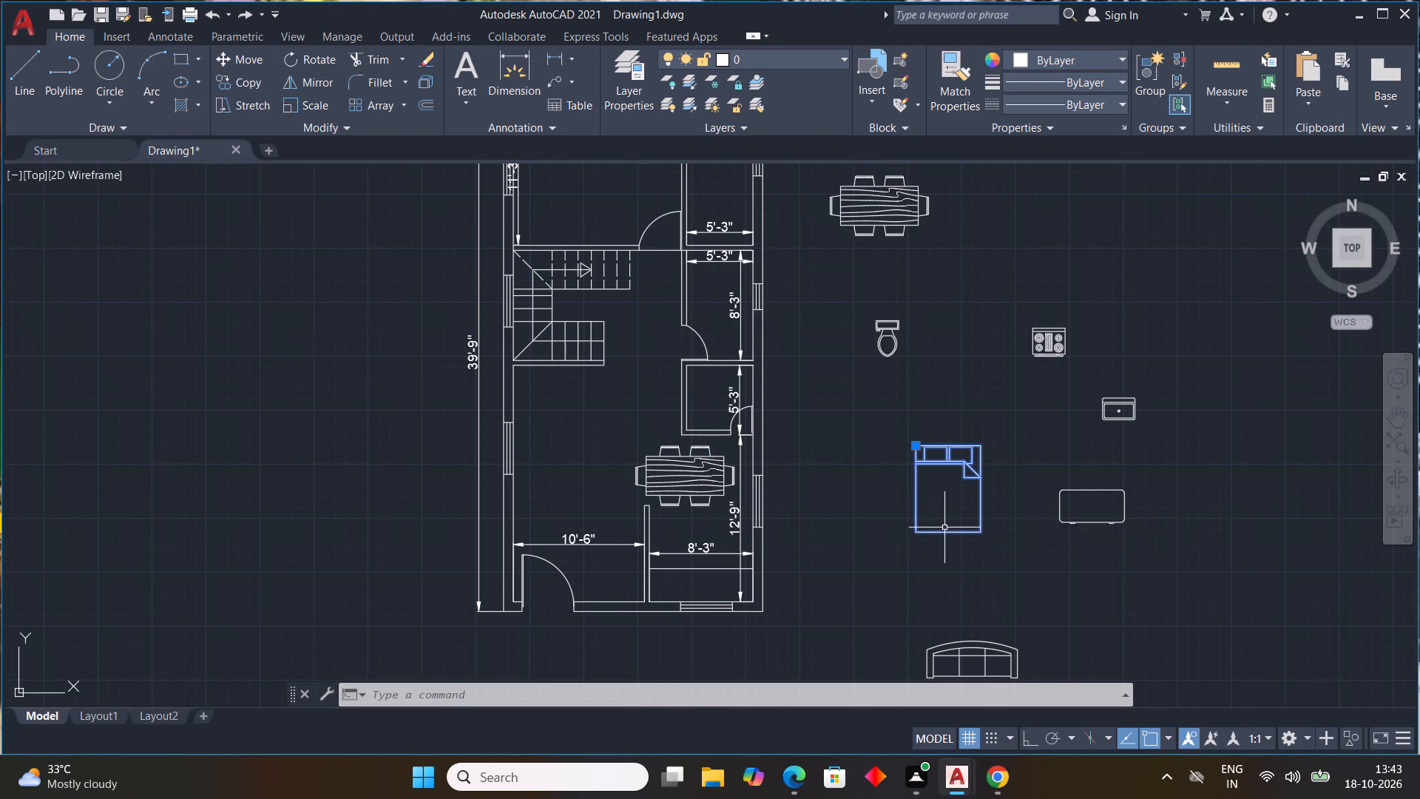
{"action": "key", "text": "r"}
{"action": "key", "text": "o"}
{"action": "key", "text": "space"}
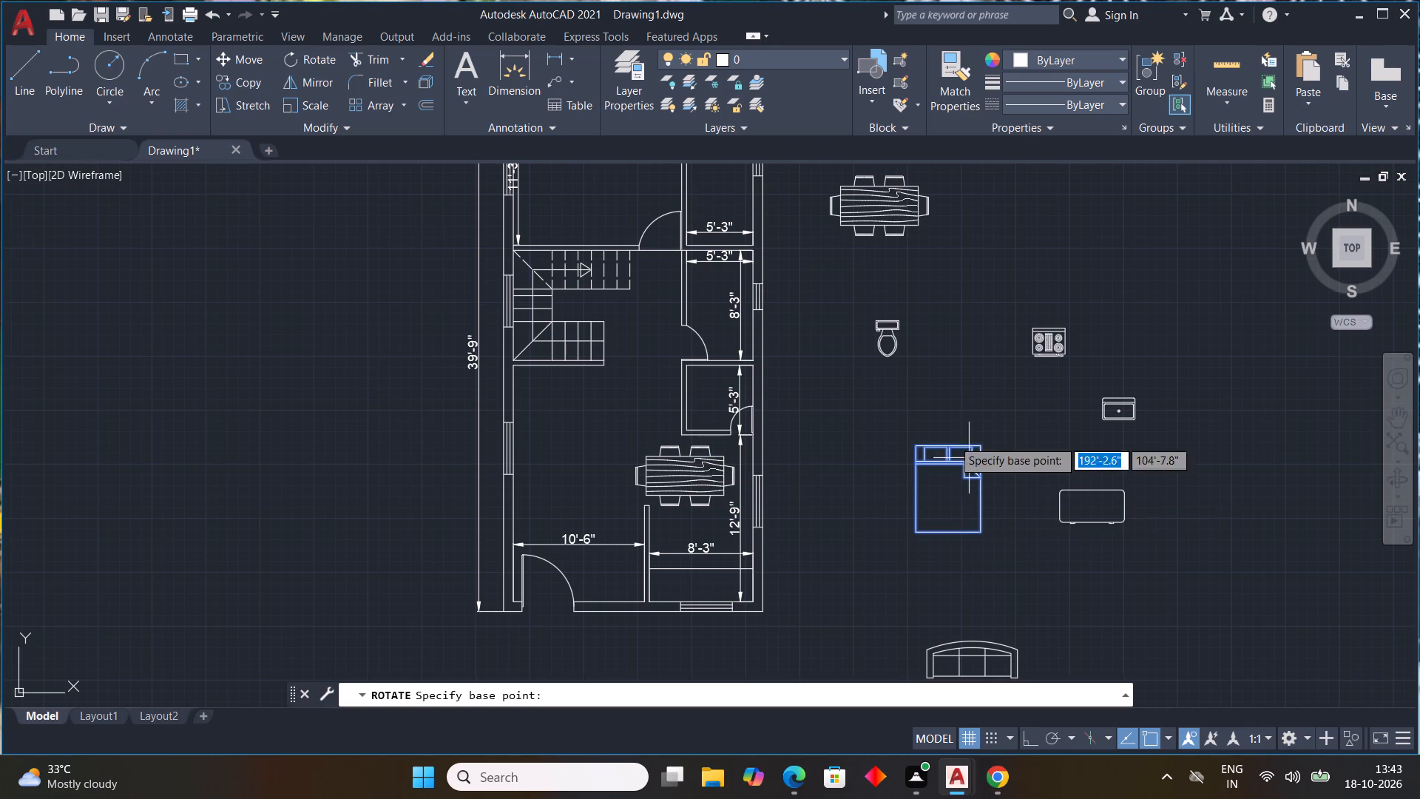
{"action": "left_click", "coordinate": [916, 451]}
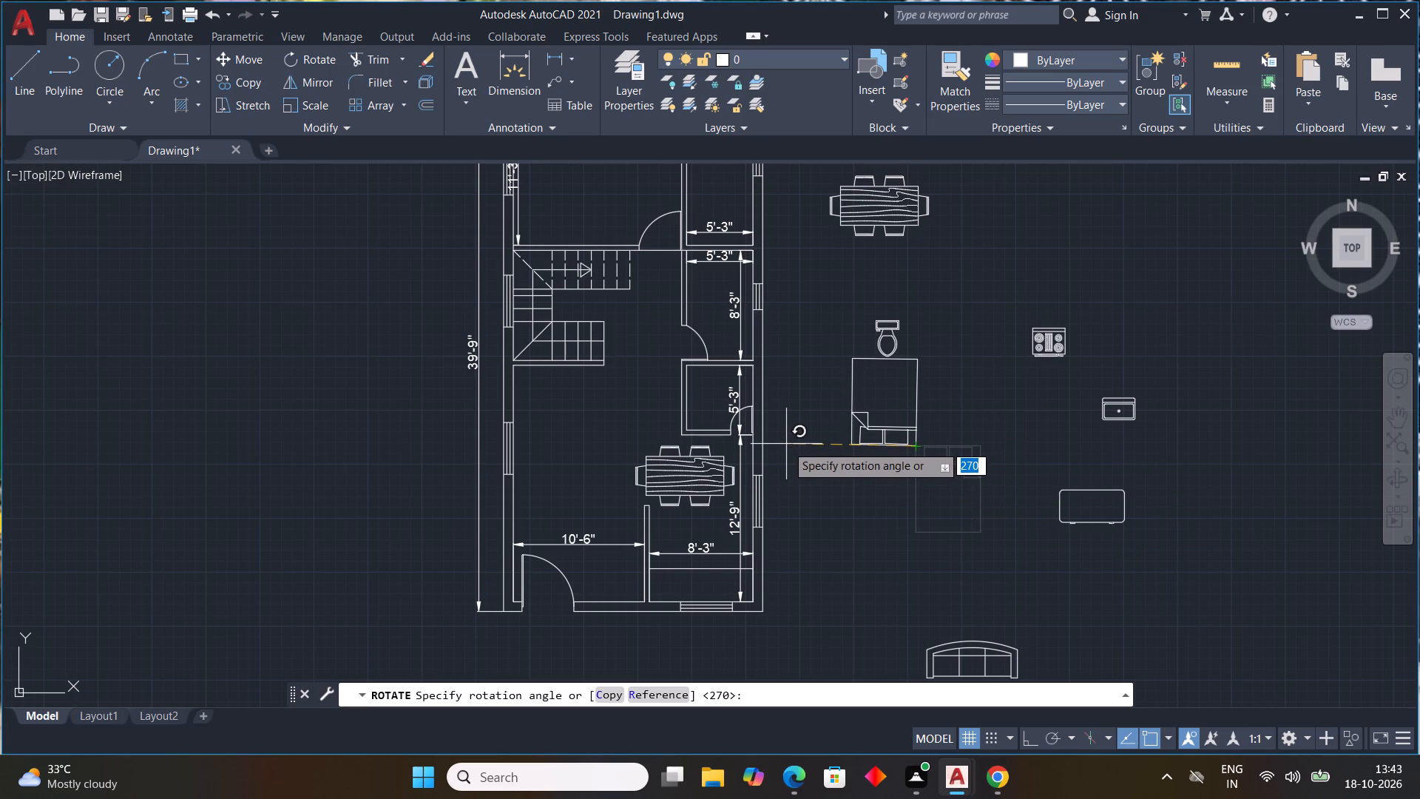
{"action": "key", "text": "F8"}
{"action": "left_click", "coordinate": [788, 447]}
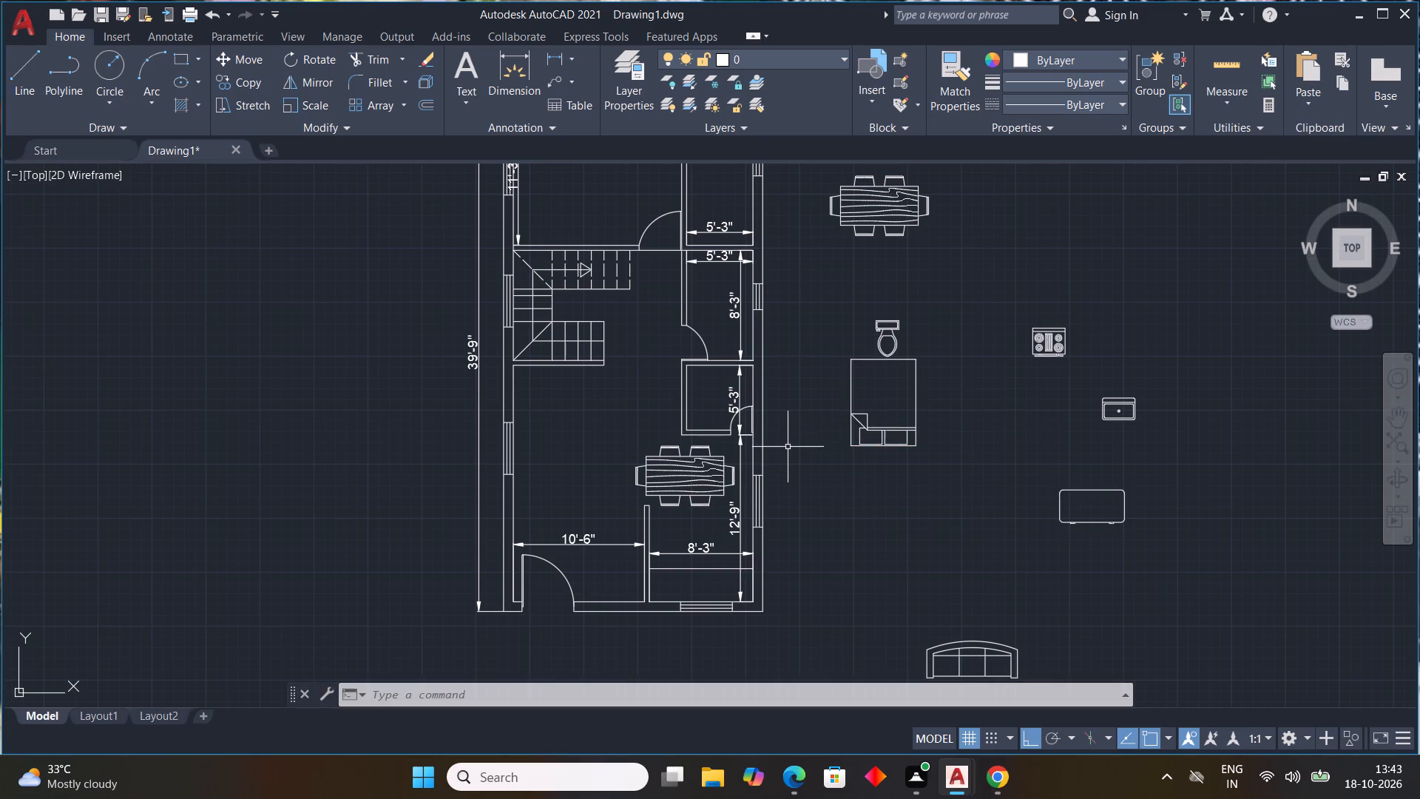
Copy the rotated bed into the 12'-9" by 11'-3" bedroom, with its headboard against the wall above the staircase.
{"action": "left_click_drag", "start_coordinate": [950, 423], "coordinate": [927, 437]}
{"action": "left_click", "coordinate": [853, 457]}
{"action": "key", "text": "c"}
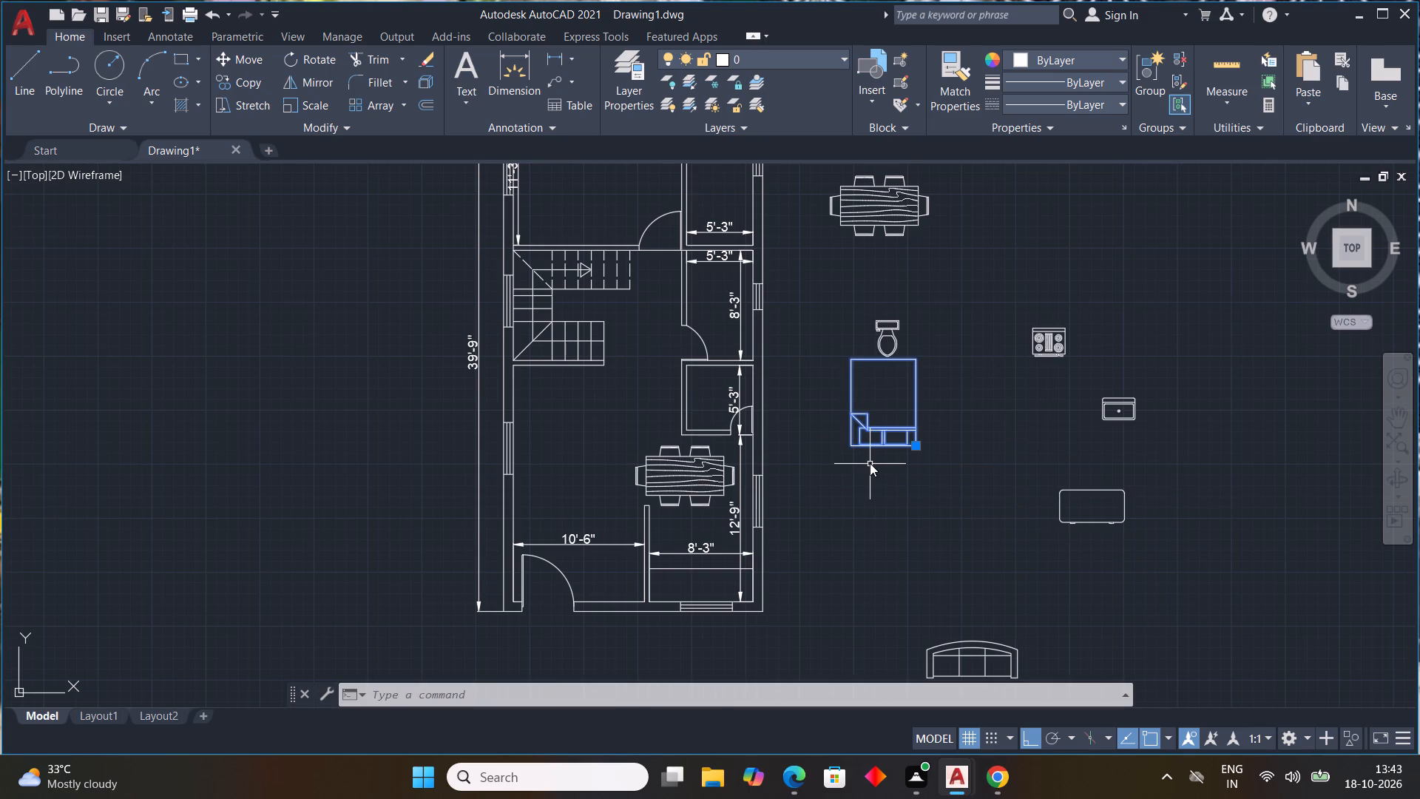
{"action": "type", "text": "O"}
{"action": "key", "text": "space"}
{"action": "left_click", "coordinate": [853, 443]}
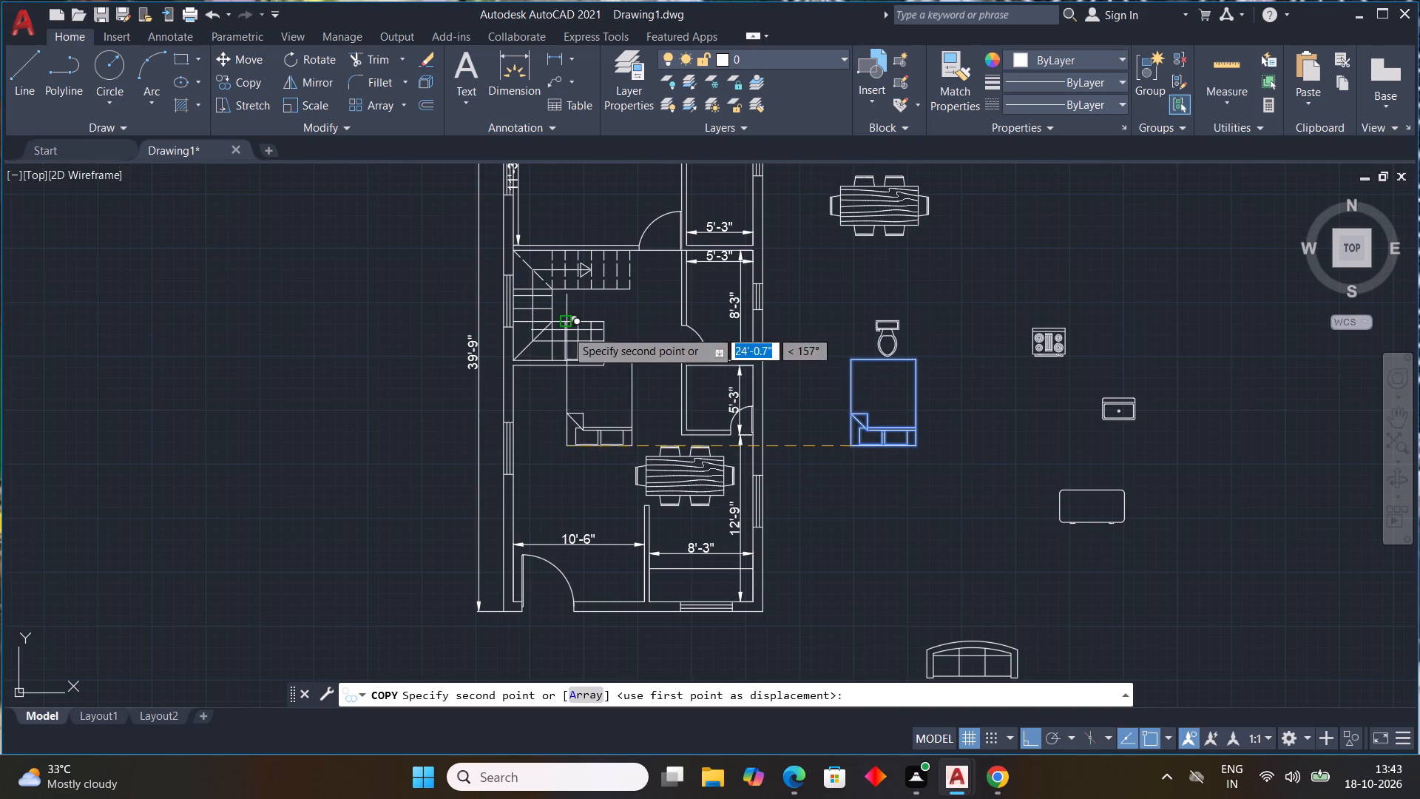
{"action": "middle_click_drag", "start_coordinate": [568, 333], "coordinate": [632, 513]}
{"action": "key", "text": "F8"}
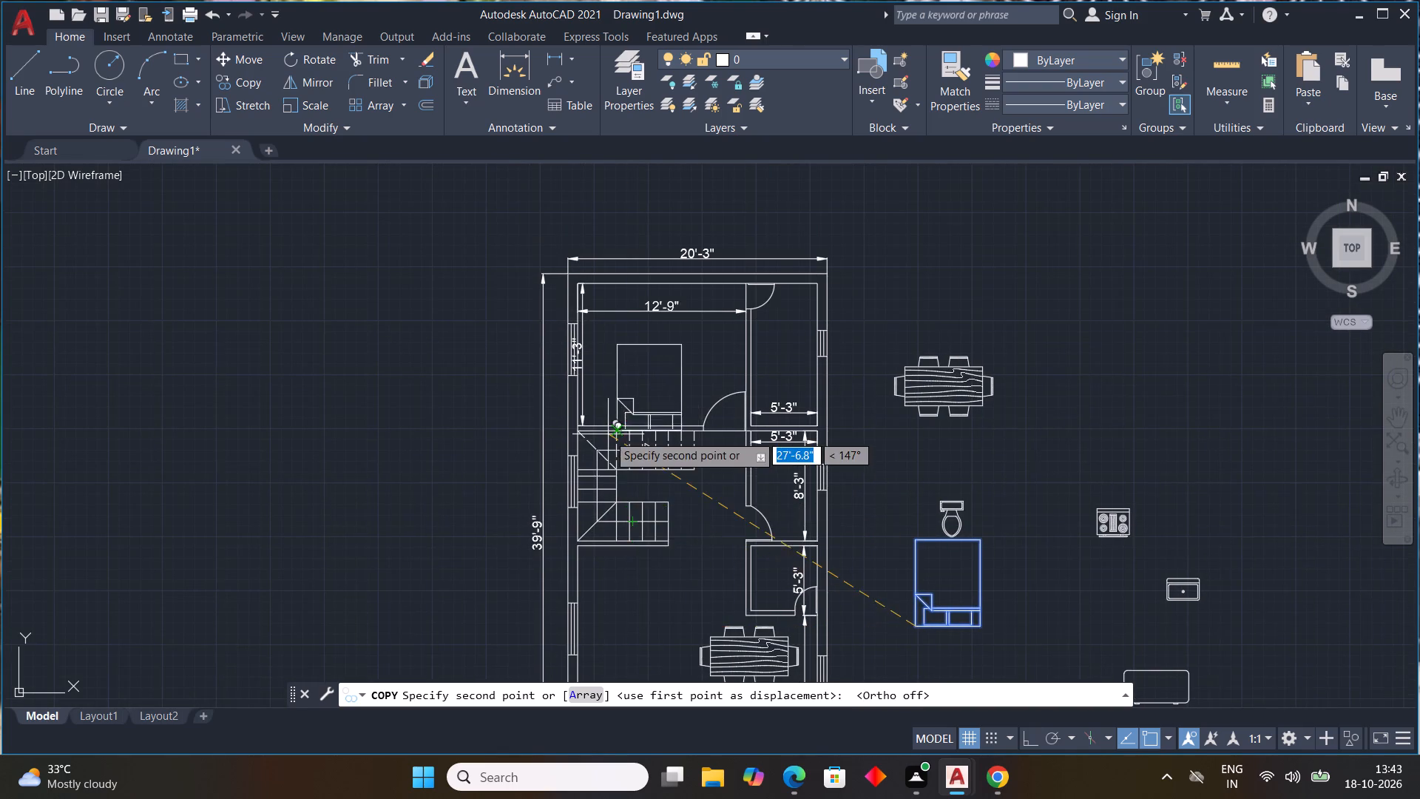
{"action": "scroll", "coordinate": [608, 434], "scroll_direction": "up", "scroll_amount": 3}
{"action": "left_click", "coordinate": [596, 385]}
{"action": "scroll", "coordinate": [806, 488], "scroll_direction": "down", "scroll_amount": 2}
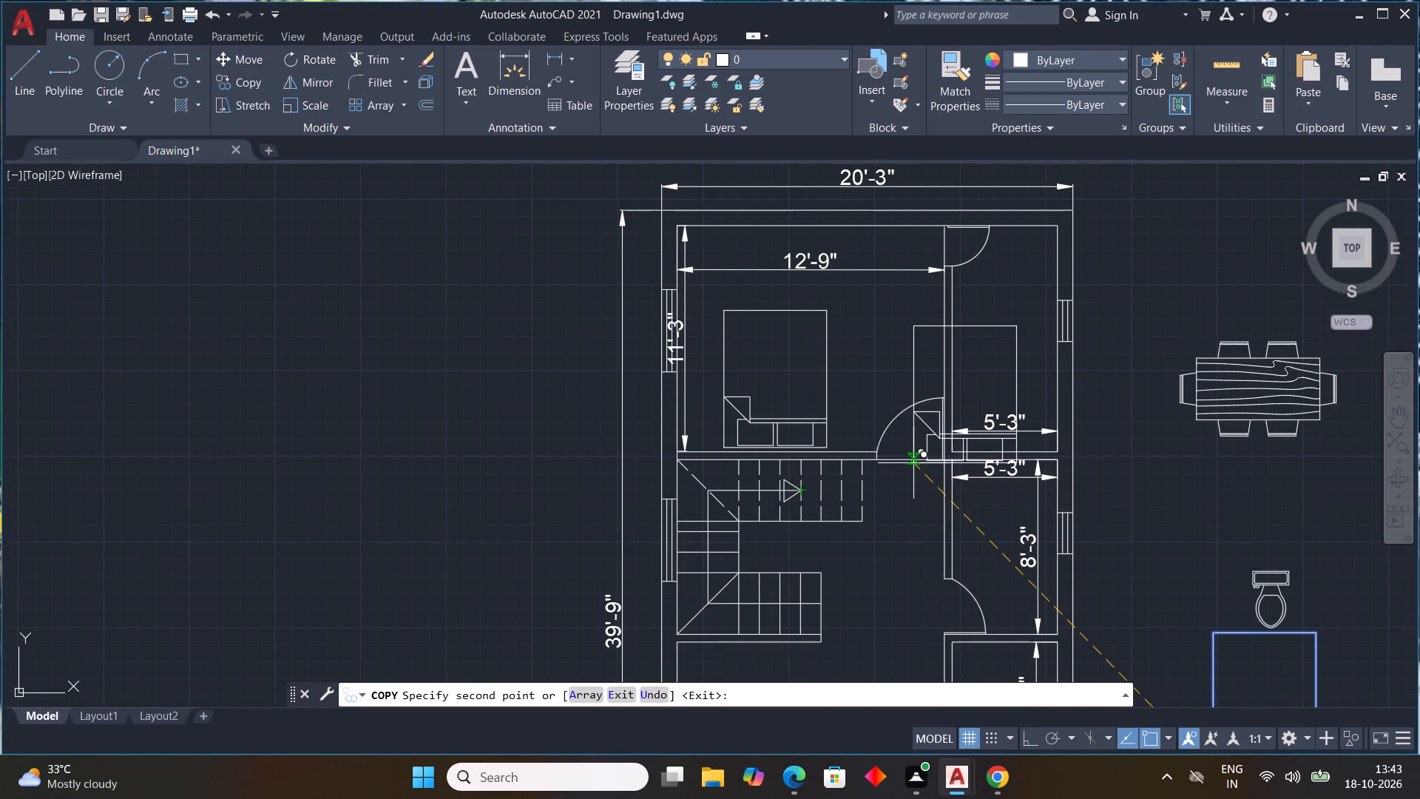
{"action": "key", "text": "Escape"}
Delete the original bed block left outside the plan below the toilet.
{"action": "middle_click_drag", "start_coordinate": [907, 463], "coordinate": [859, 441]}
{"action": "scroll", "coordinate": [905, 463], "scroll_direction": "down", "scroll_amount": 2}
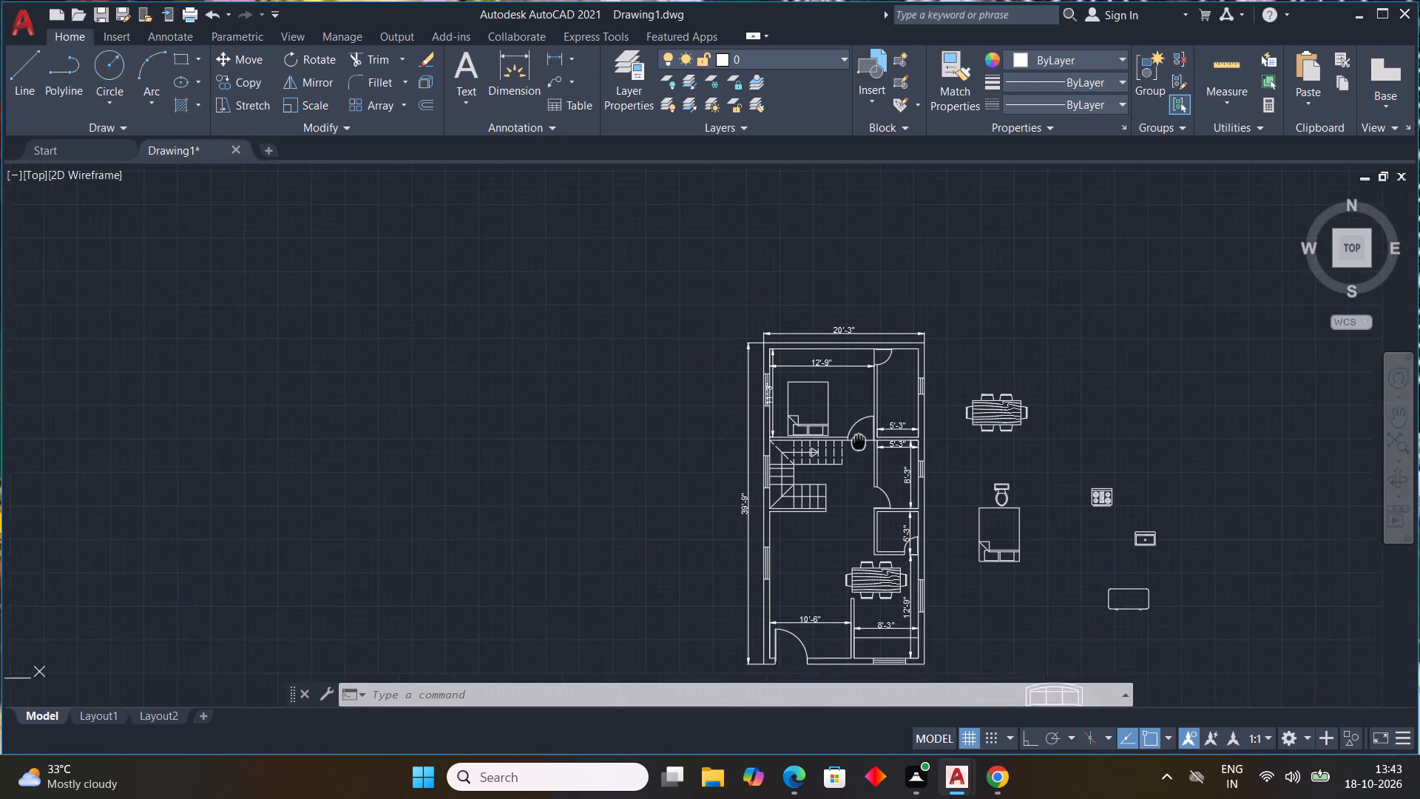
{"action": "middle_click_drag", "start_coordinate": [859, 441], "coordinate": [727, 354]}
{"action": "left_click", "coordinate": [838, 468]}
{"action": "left_click", "coordinate": [901, 472]}
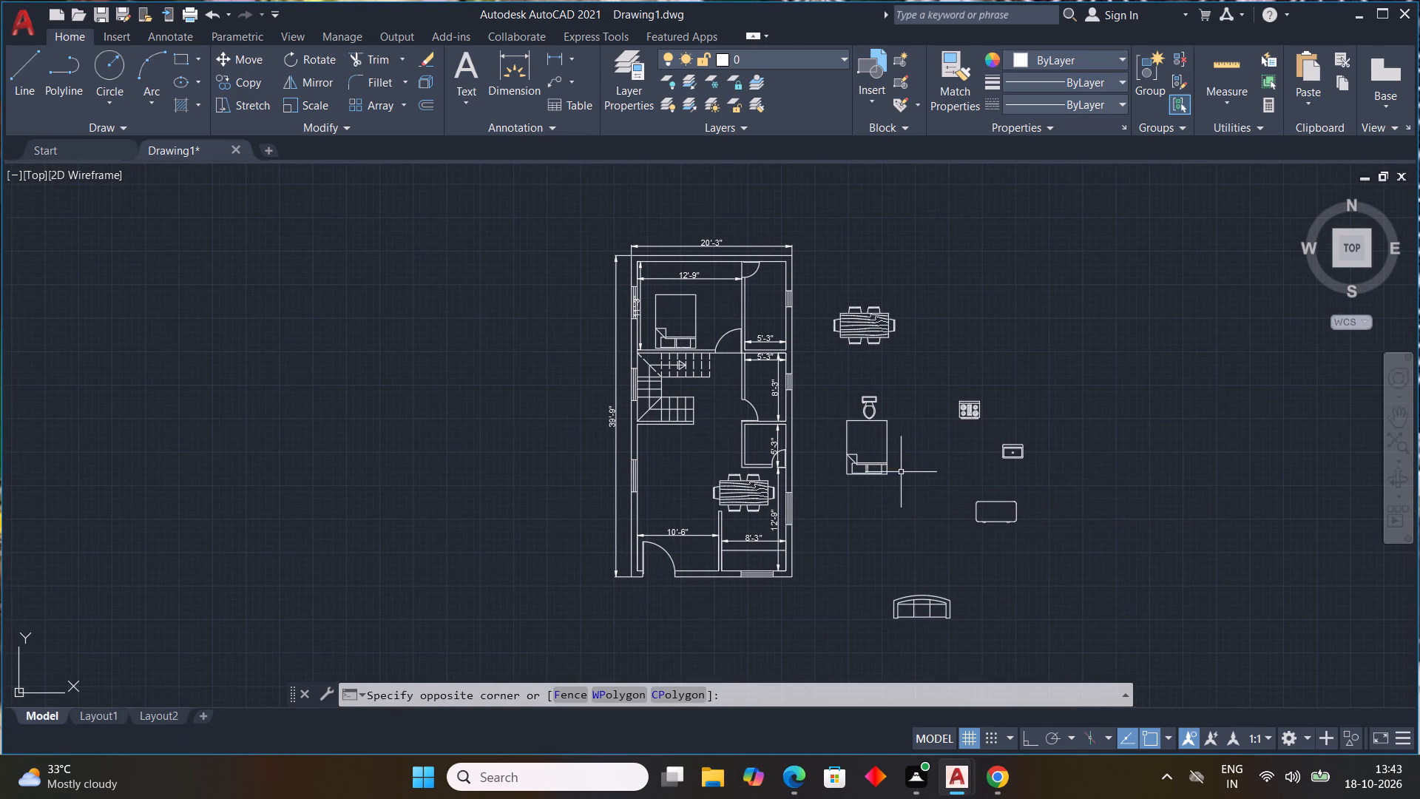
{"action": "left_click", "coordinate": [882, 456]}
{"action": "left_click", "coordinate": [811, 469]}
{"action": "key", "text": "Delete"}
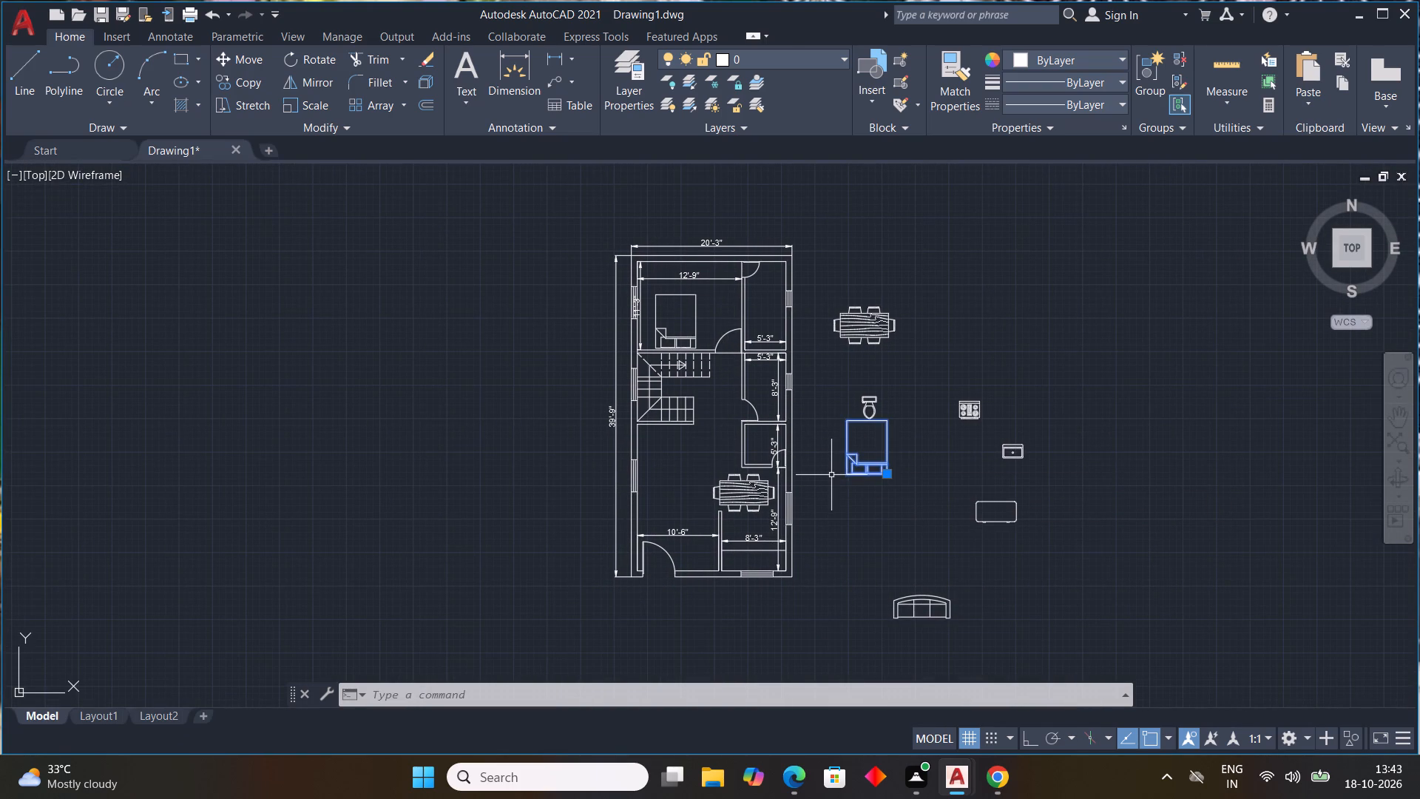
Copy the toilet block from its upper-left corner into the 5'-3" wide room beside the bedroom, against the plan's top wall.
{"action": "scroll", "coordinate": [868, 397], "scroll_direction": "up", "scroll_amount": 3}
{"action": "left_click", "coordinate": [905, 389]}
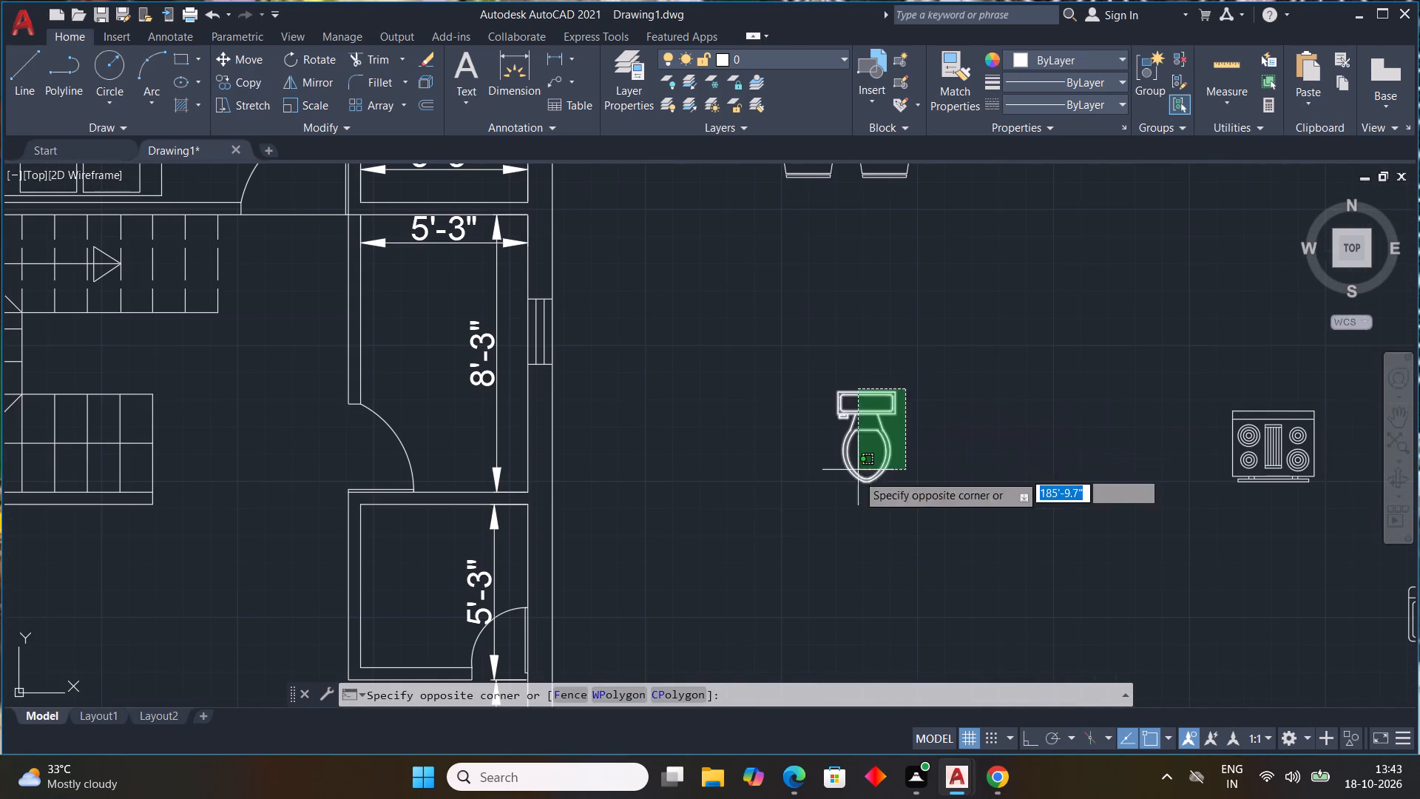
{"action": "left_click", "coordinate": [855, 476]}
{"action": "key", "text": "c"}
{"action": "key", "text": "o"}
{"action": "key", "text": "space"}
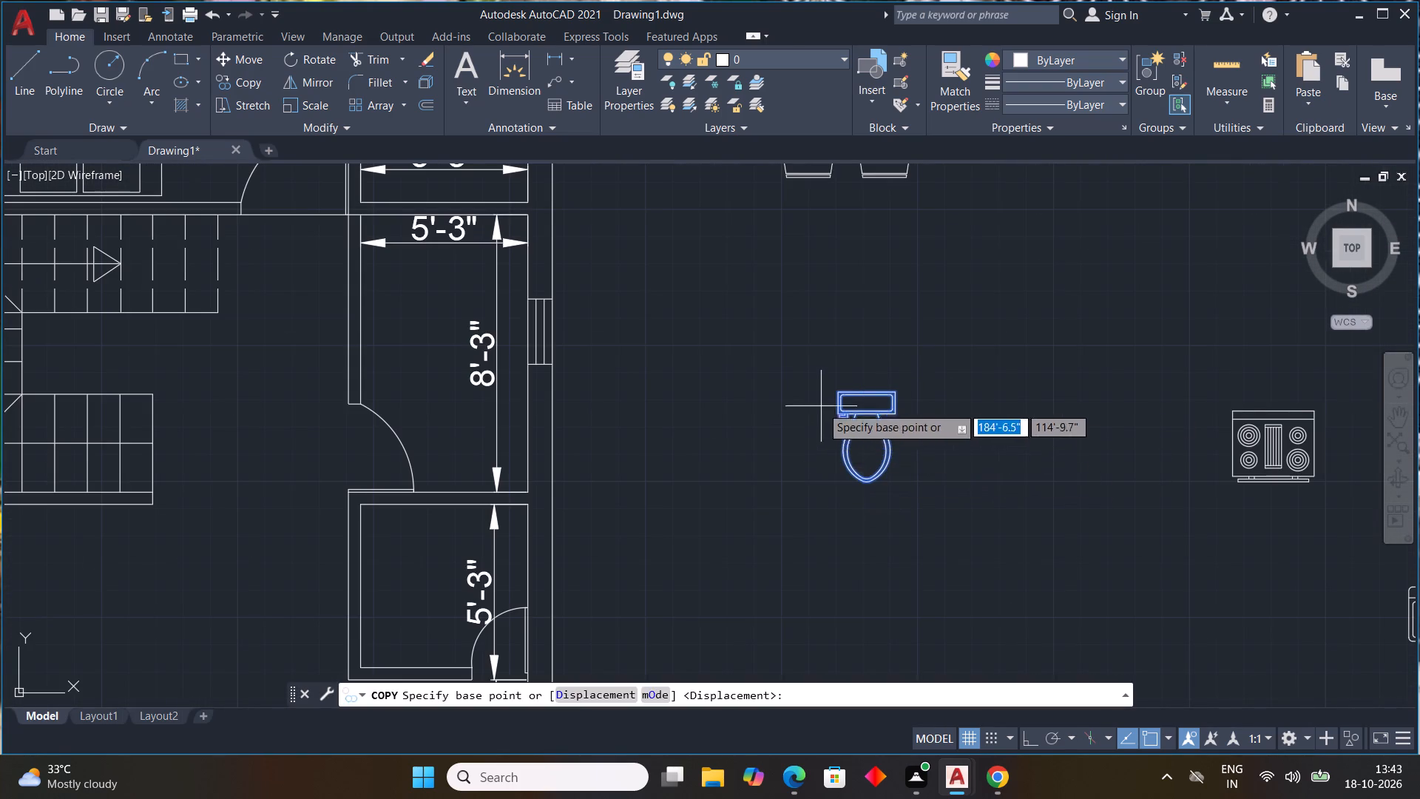
{"action": "left_click", "coordinate": [833, 391]}
{"action": "middle_click_drag", "start_coordinate": [690, 300], "coordinate": [879, 639]}
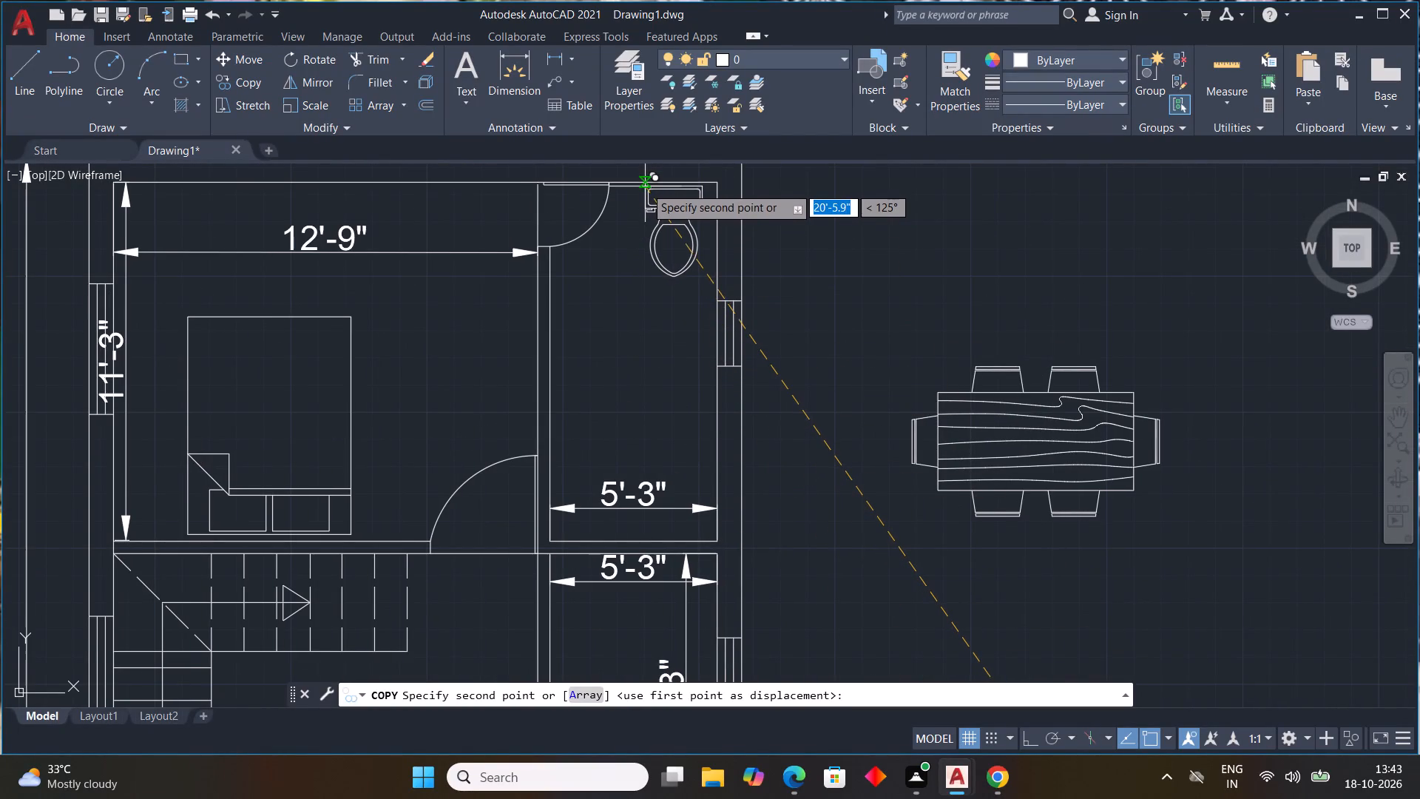
{"action": "left_click", "coordinate": [645, 186]}
Place a second copy of the toilet in the 5'-3" by 8'-3" room, with its tank against the upper wall.
{"action": "middle_click_drag", "start_coordinate": [669, 493], "coordinate": [702, 293]}
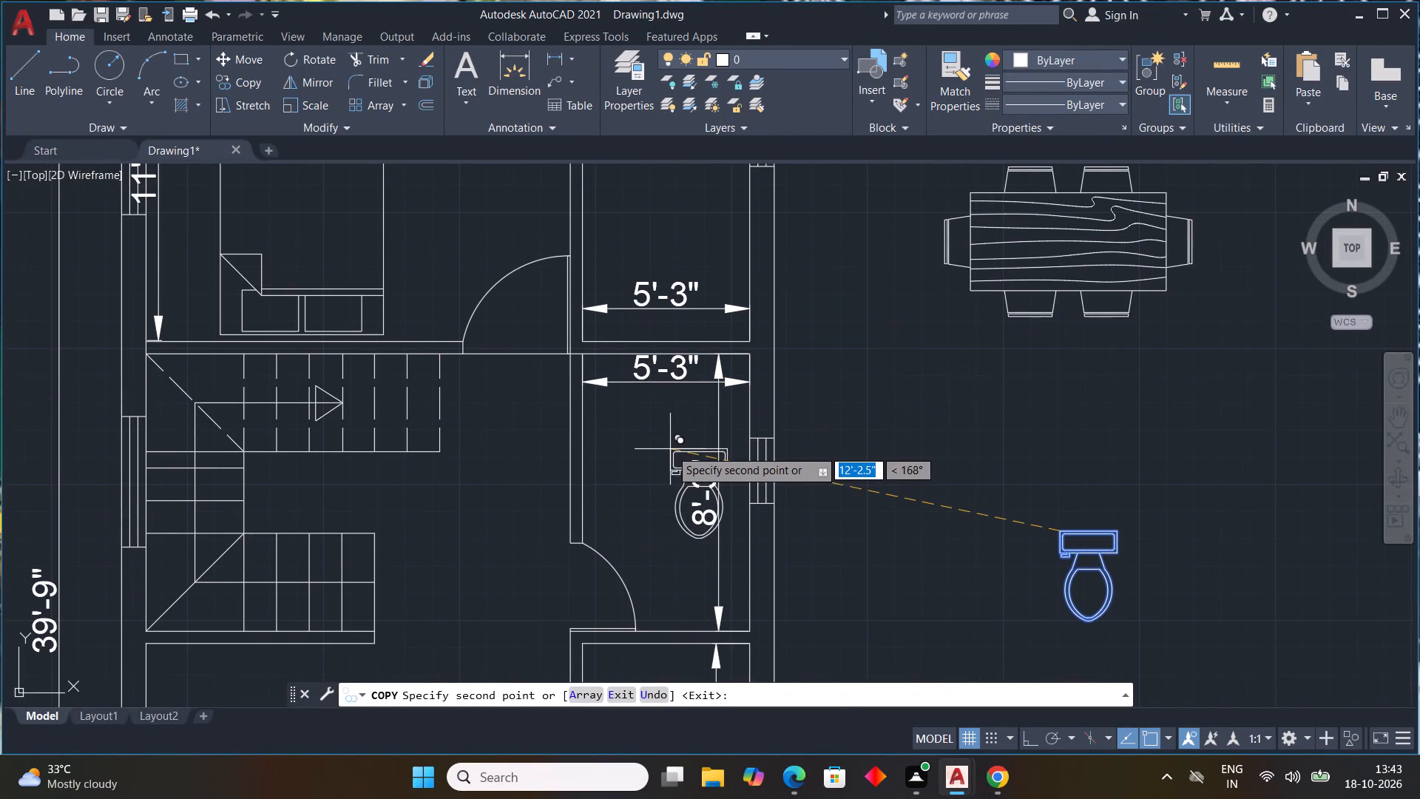
{"action": "scroll", "coordinate": [678, 440], "scroll_direction": "up", "scroll_amount": 1}
{"action": "middle_click_drag", "start_coordinate": [678, 437], "coordinate": [682, 465]}
{"action": "scroll", "coordinate": [649, 354], "scroll_direction": "up", "scroll_amount": 1}
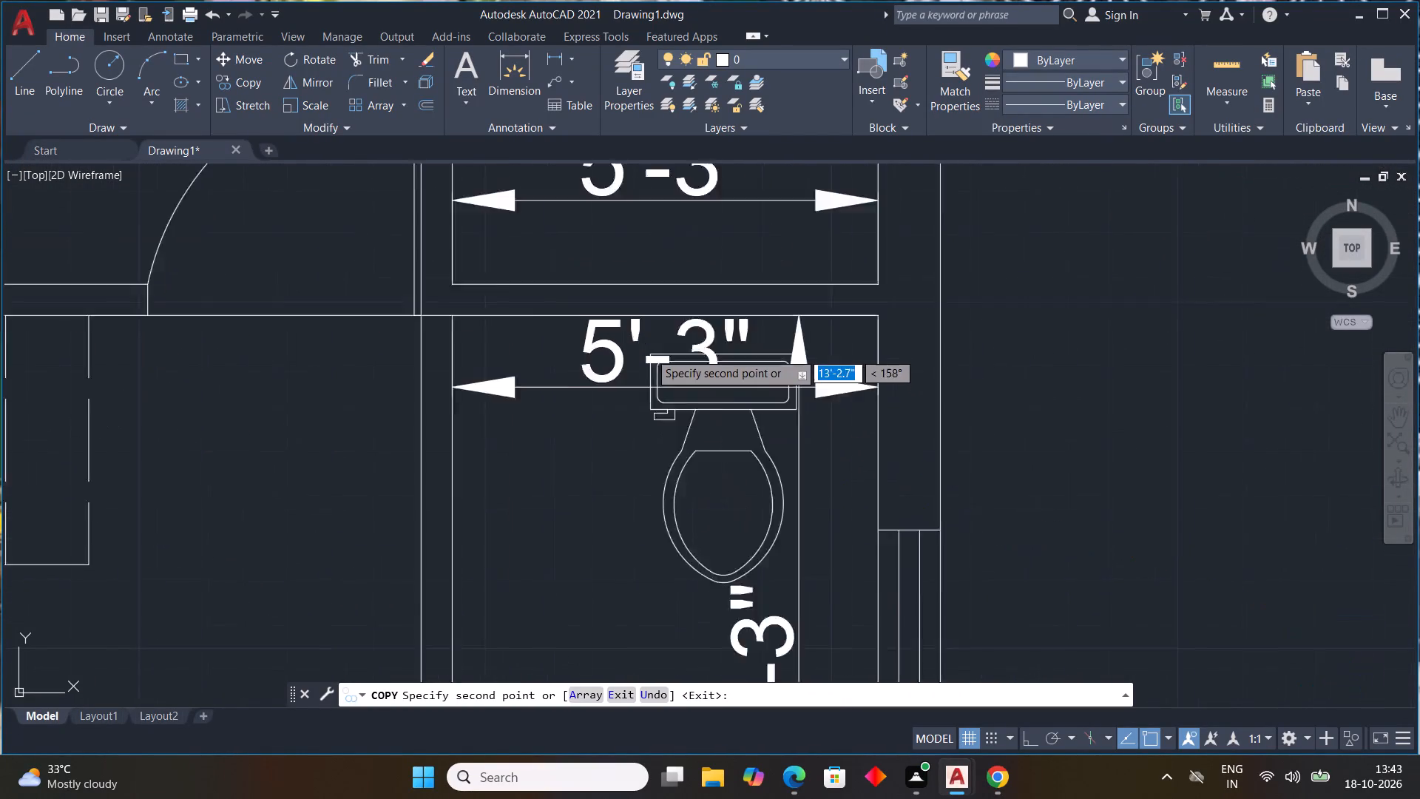
{"action": "scroll", "coordinate": [649, 352], "scroll_direction": "up", "scroll_amount": 2}
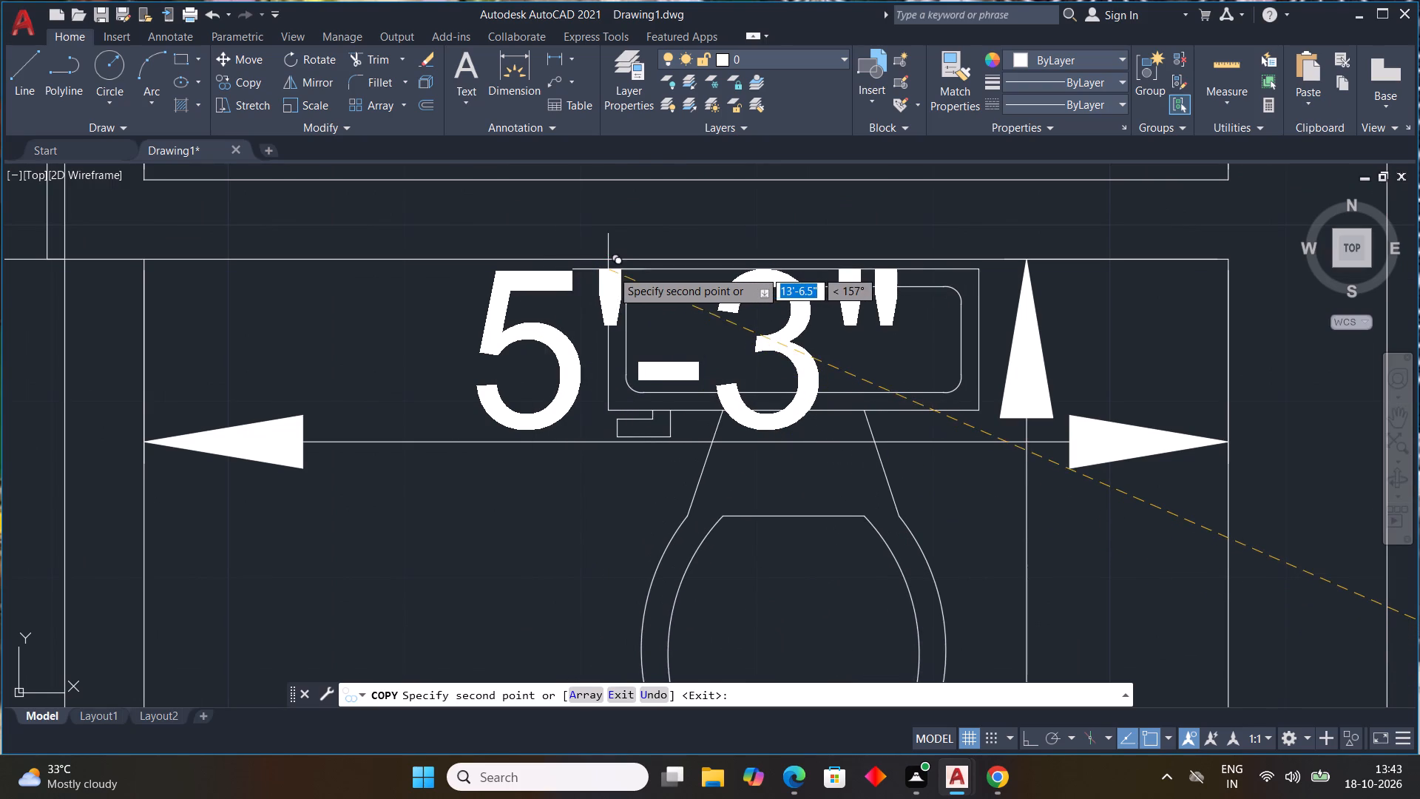
{"action": "left_click", "coordinate": [612, 269]}
{"action": "scroll", "coordinate": [852, 484], "scroll_direction": "down", "scroll_amount": 3}
{"action": "middle_click_drag", "start_coordinate": [958, 479], "coordinate": [953, 463]}
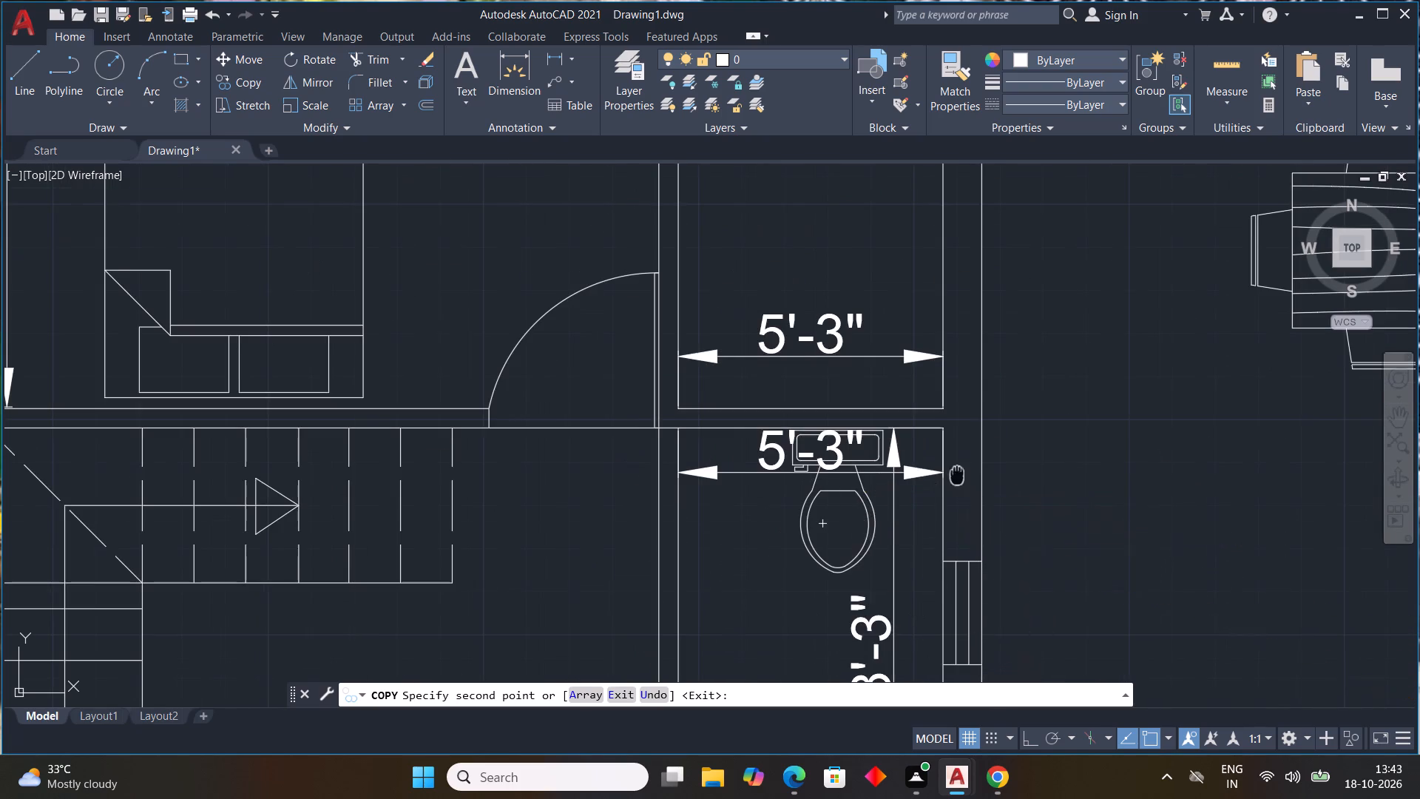
{"action": "middle_click_drag", "start_coordinate": [953, 463], "coordinate": [777, 123]}
{"action": "key", "text": "Escape"}
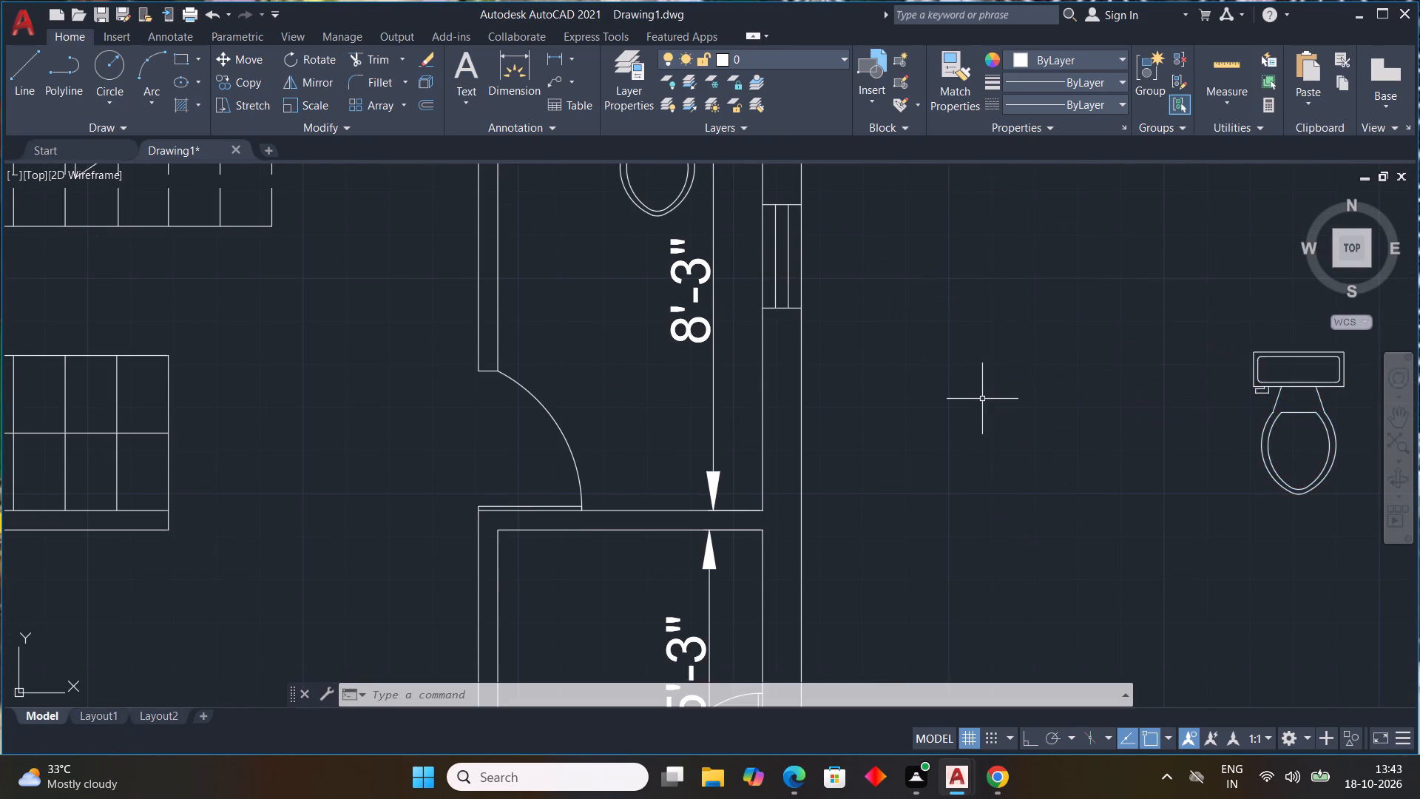
Rotate the stove block outside the plan 180 degrees with Ortho on.
{"action": "scroll", "coordinate": [982, 399], "scroll_direction": "down", "scroll_amount": 3}
{"action": "middle_click_drag", "start_coordinate": [1075, 513], "coordinate": [834, 443]}
{"action": "scroll", "coordinate": [1128, 396], "scroll_direction": "up", "scroll_amount": 2}
{"action": "middle_click_drag", "start_coordinate": [760, 261], "coordinate": [820, 346]}
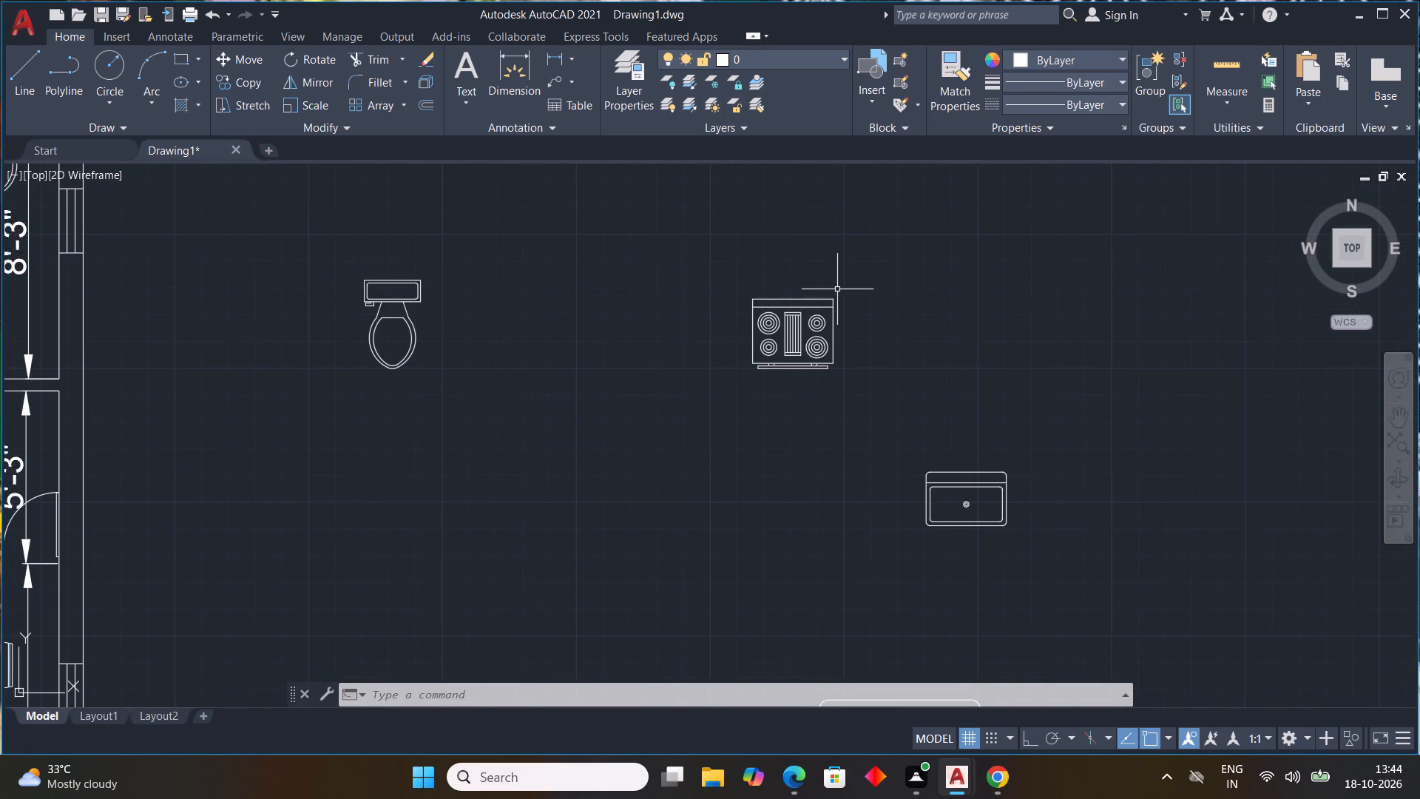
{"action": "left_click_drag", "start_coordinate": [835, 253], "coordinate": [805, 321]}
{"action": "left_click", "coordinate": [638, 395]}
{"action": "key", "text": "r"}
{"action": "key", "text": "o"}
{"action": "key", "text": "space"}
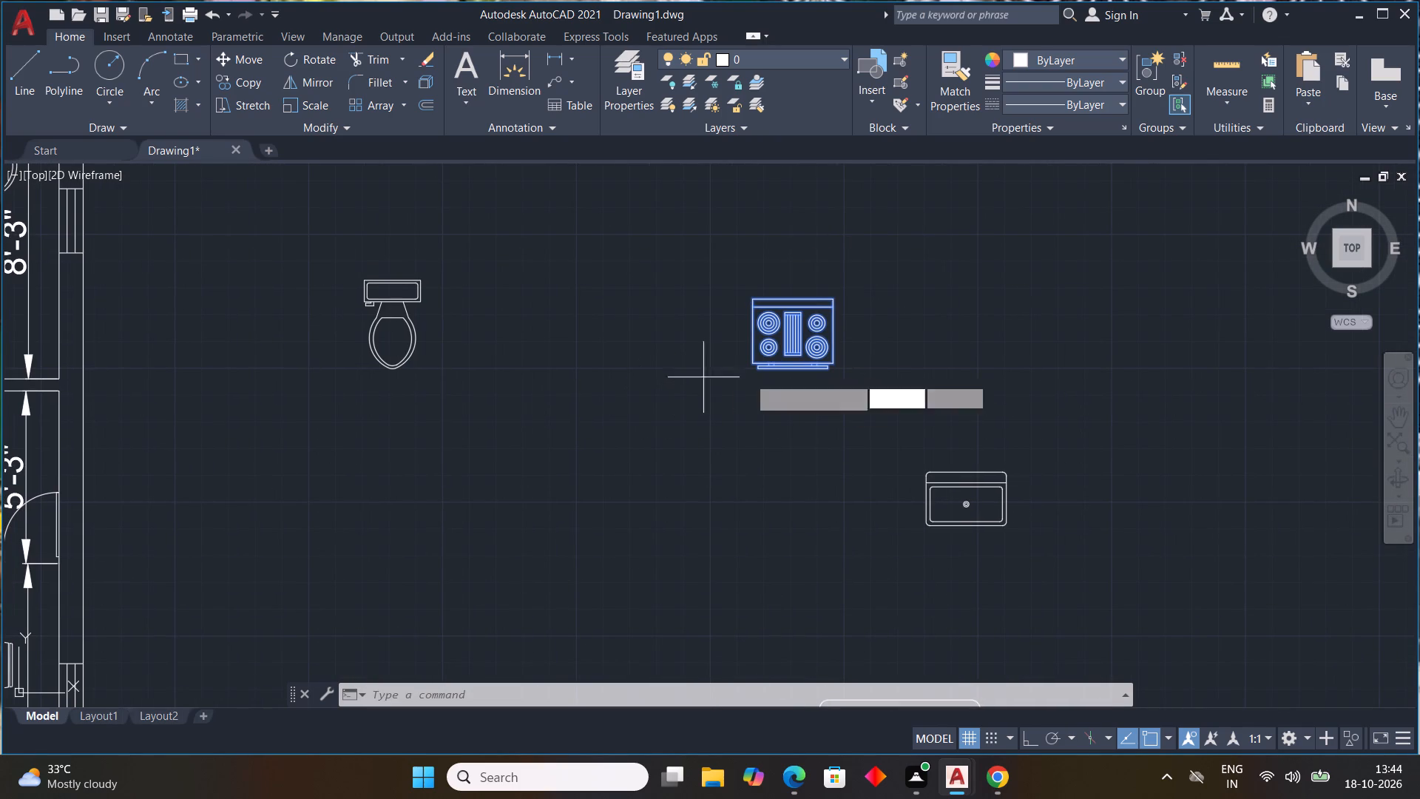
{"action": "left_click", "coordinate": [816, 309]}
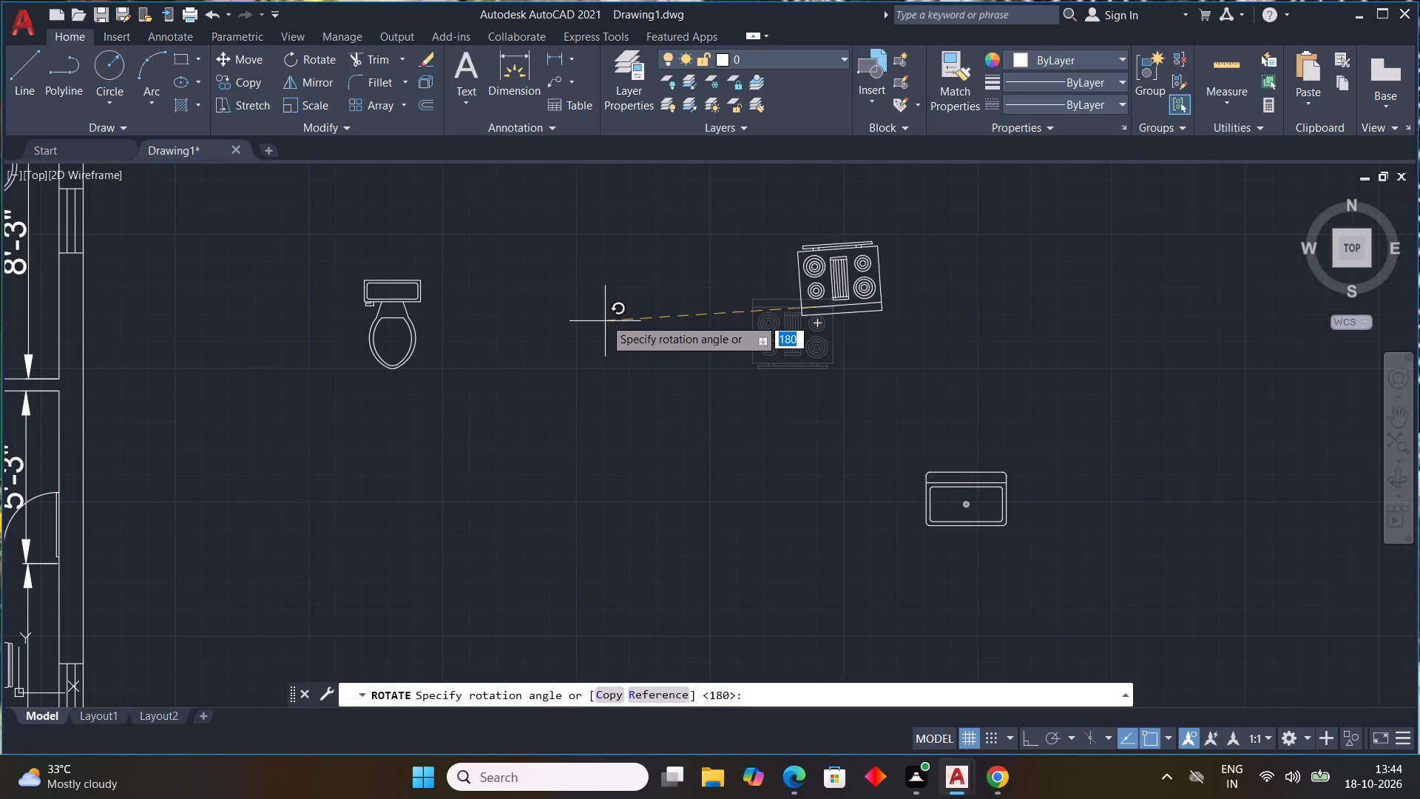
{"action": "key", "text": "F8"}
{"action": "left_click", "coordinate": [606, 321]}
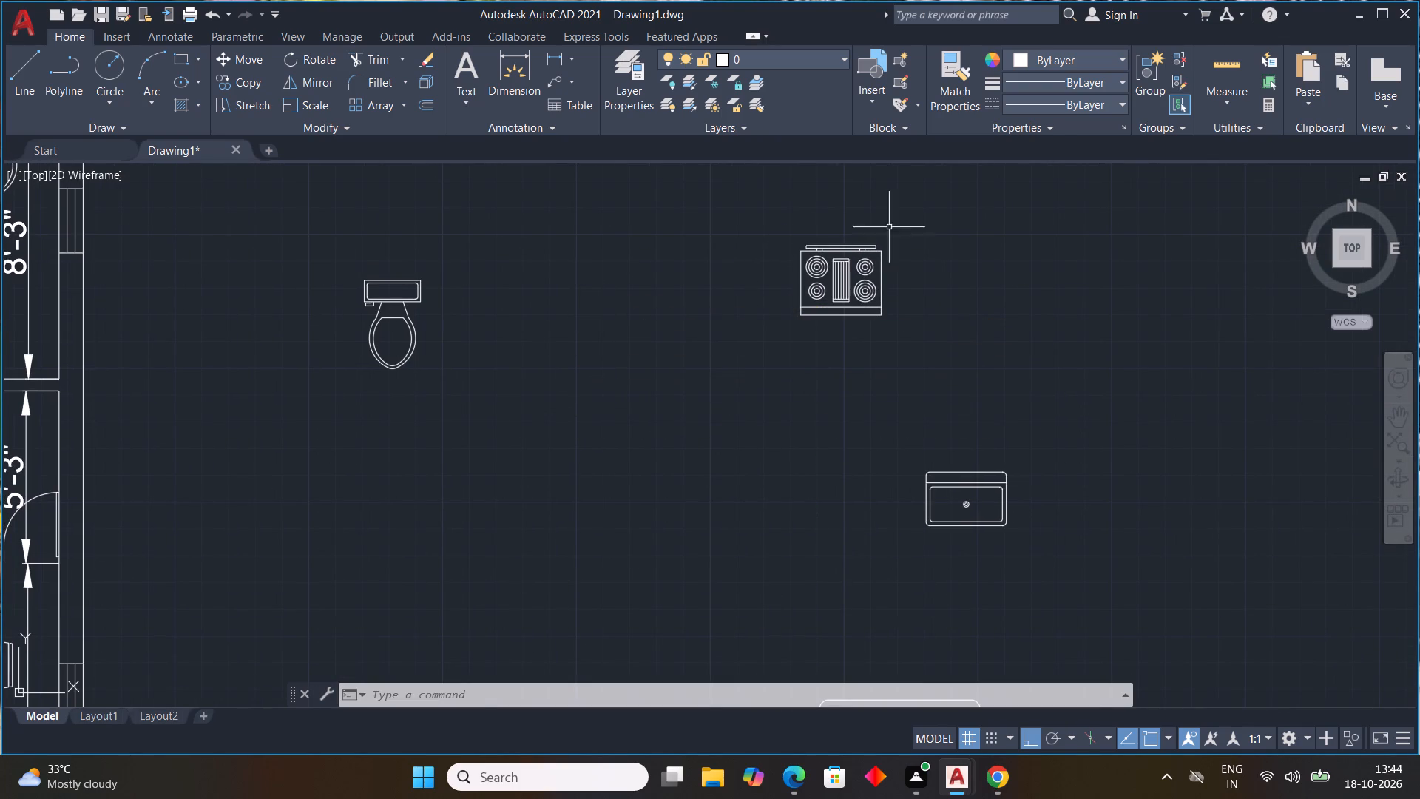
Copy the rotated stove onto the left end of the counter in the 8'-3" wide kitchen, with Ortho off.
{"action": "left_click_drag", "start_coordinate": [912, 220], "coordinate": [850, 304]}
{"action": "left_click", "coordinate": [722, 396]}
{"action": "key", "text": "c"}
{"action": "key", "text": "o"}
{"action": "key", "text": "space"}
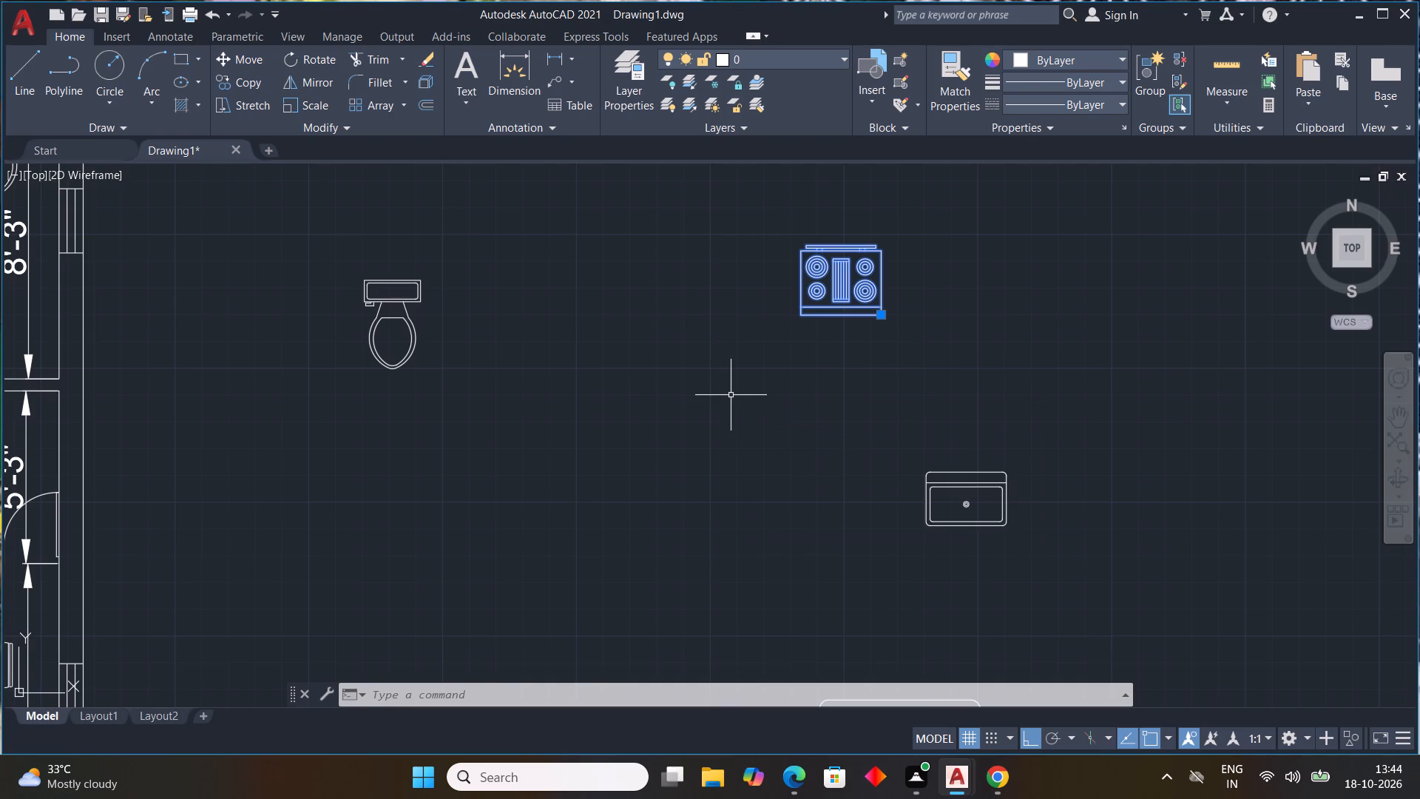
{"action": "left_click_drag", "start_coordinate": [828, 311], "coordinate": [822, 343]}
{"action": "key", "text": "F8"}
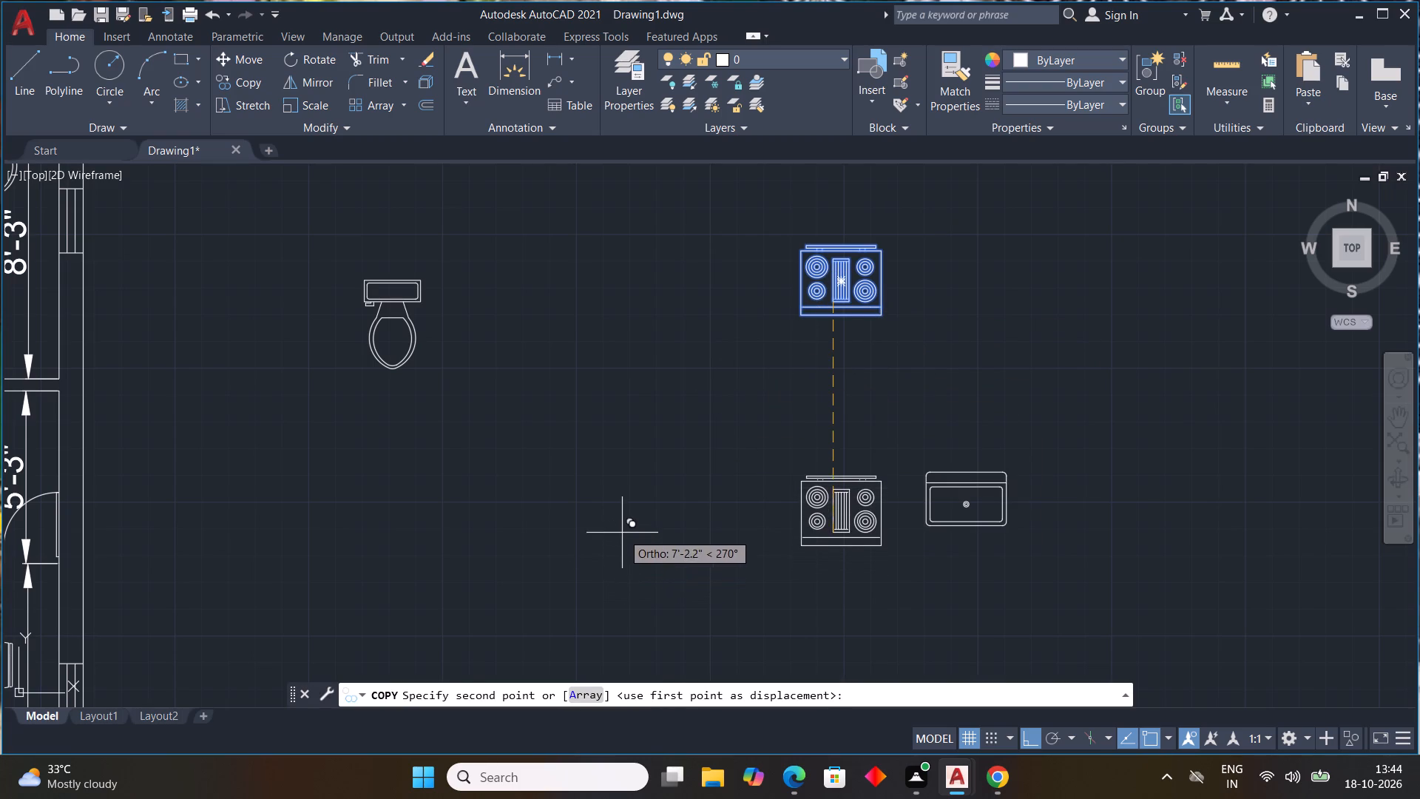
{"action": "scroll", "coordinate": [577, 552], "scroll_direction": "down", "scroll_amount": 1}
{"action": "middle_click_drag", "start_coordinate": [577, 552], "coordinate": [831, 281]}
{"action": "scroll", "coordinate": [376, 553], "scroll_direction": "up", "scroll_amount": 2}
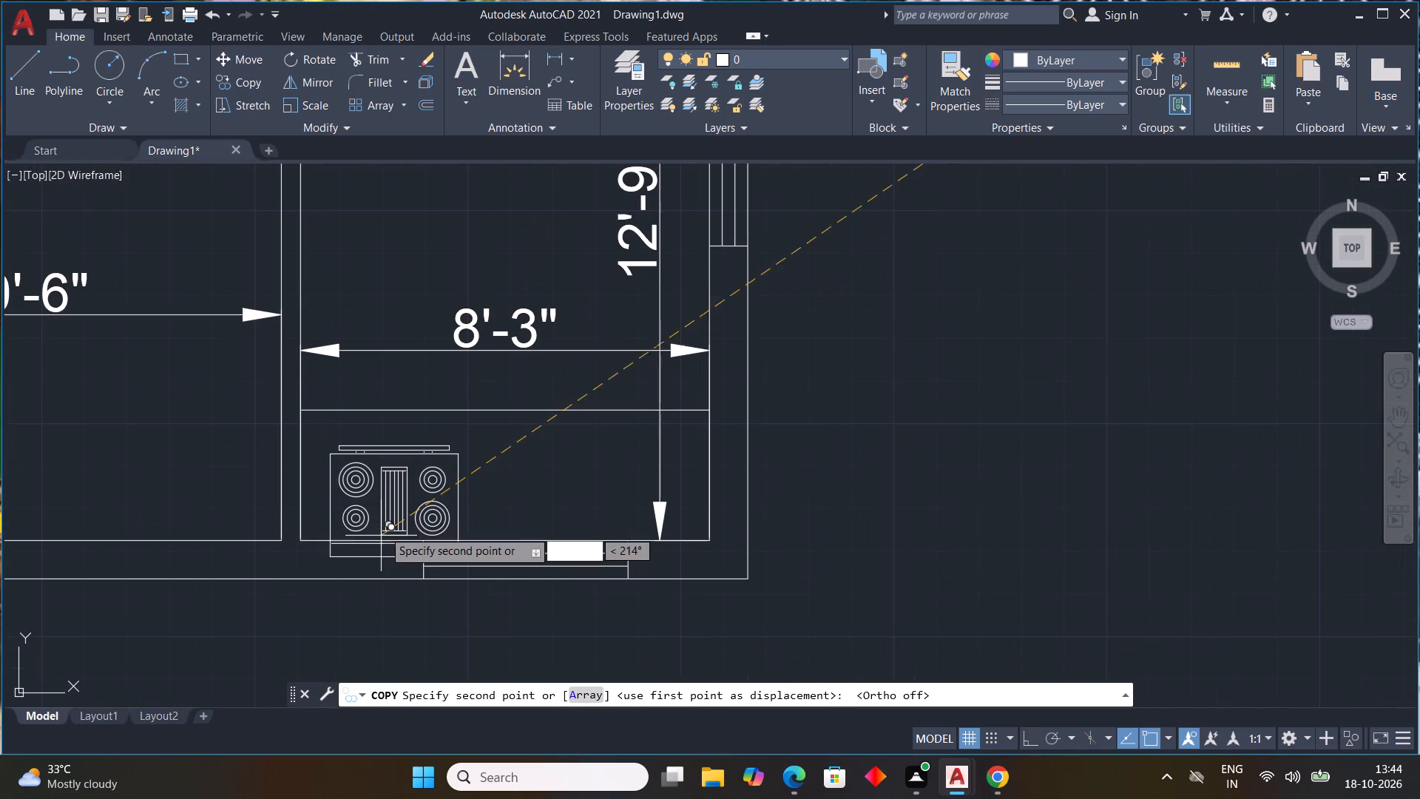
{"action": "left_click", "coordinate": [374, 510]}
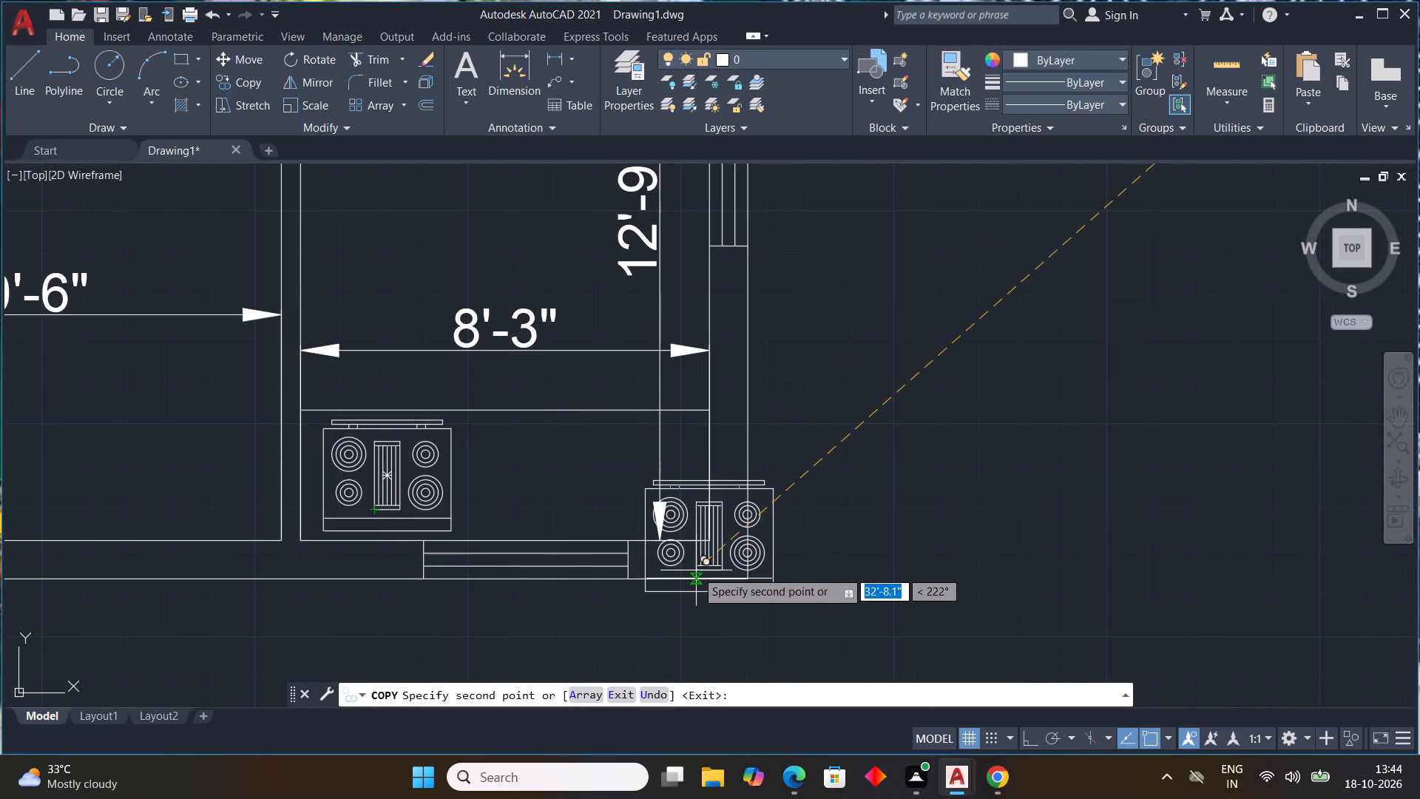
{"action": "key", "text": "Escape"}
Rotate the sink block outside the plan 180 degrees with Ortho on.
{"action": "scroll", "coordinate": [663, 553], "scroll_direction": "down", "scroll_amount": 4}
{"action": "scroll", "coordinate": [902, 447], "scroll_direction": "up", "scroll_amount": 3}
{"action": "left_click_drag", "start_coordinate": [874, 374], "coordinate": [872, 384]}
{"action": "left_click", "coordinate": [752, 489]}
{"action": "type", "text": "RO"}
{"action": "key", "text": "space"}
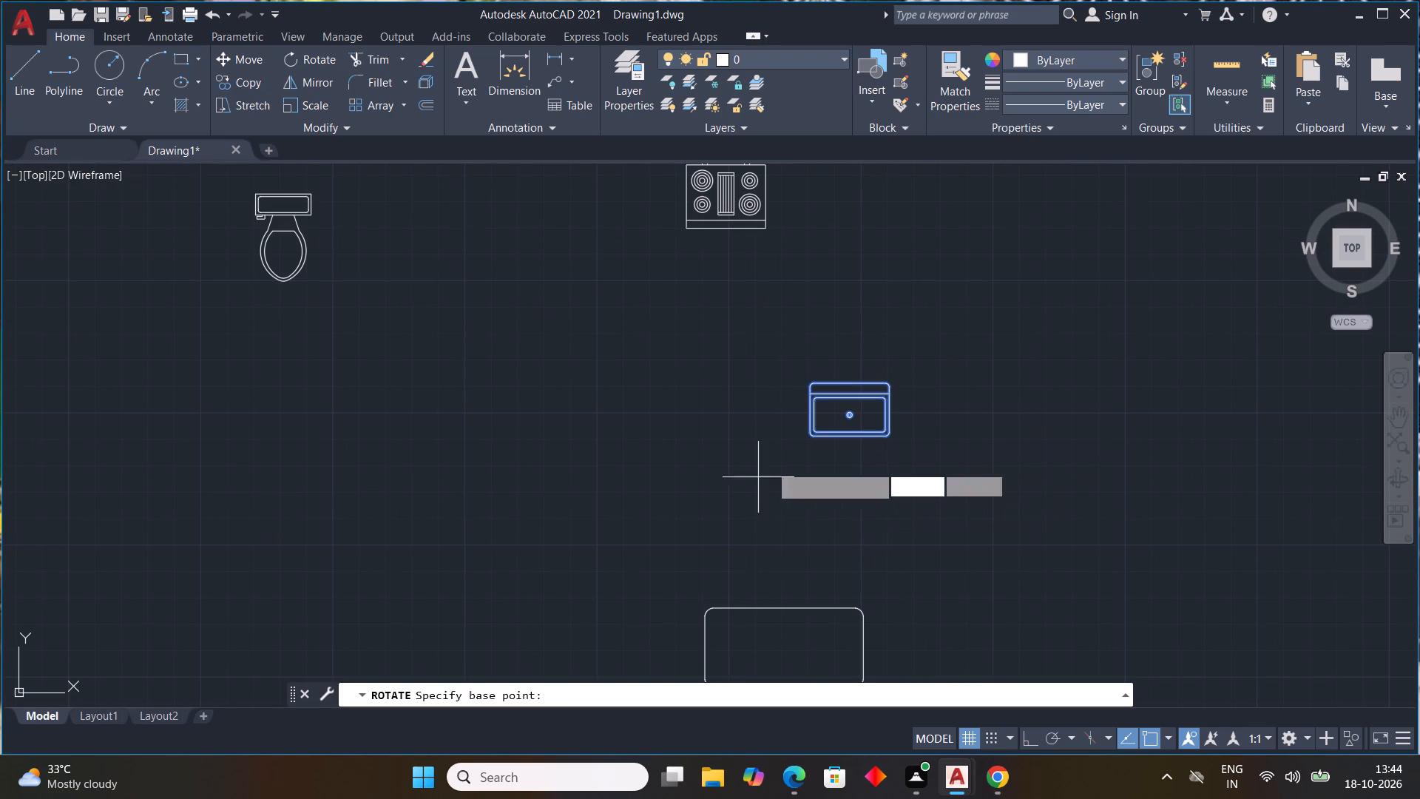
{"action": "left_click", "coordinate": [860, 403]}
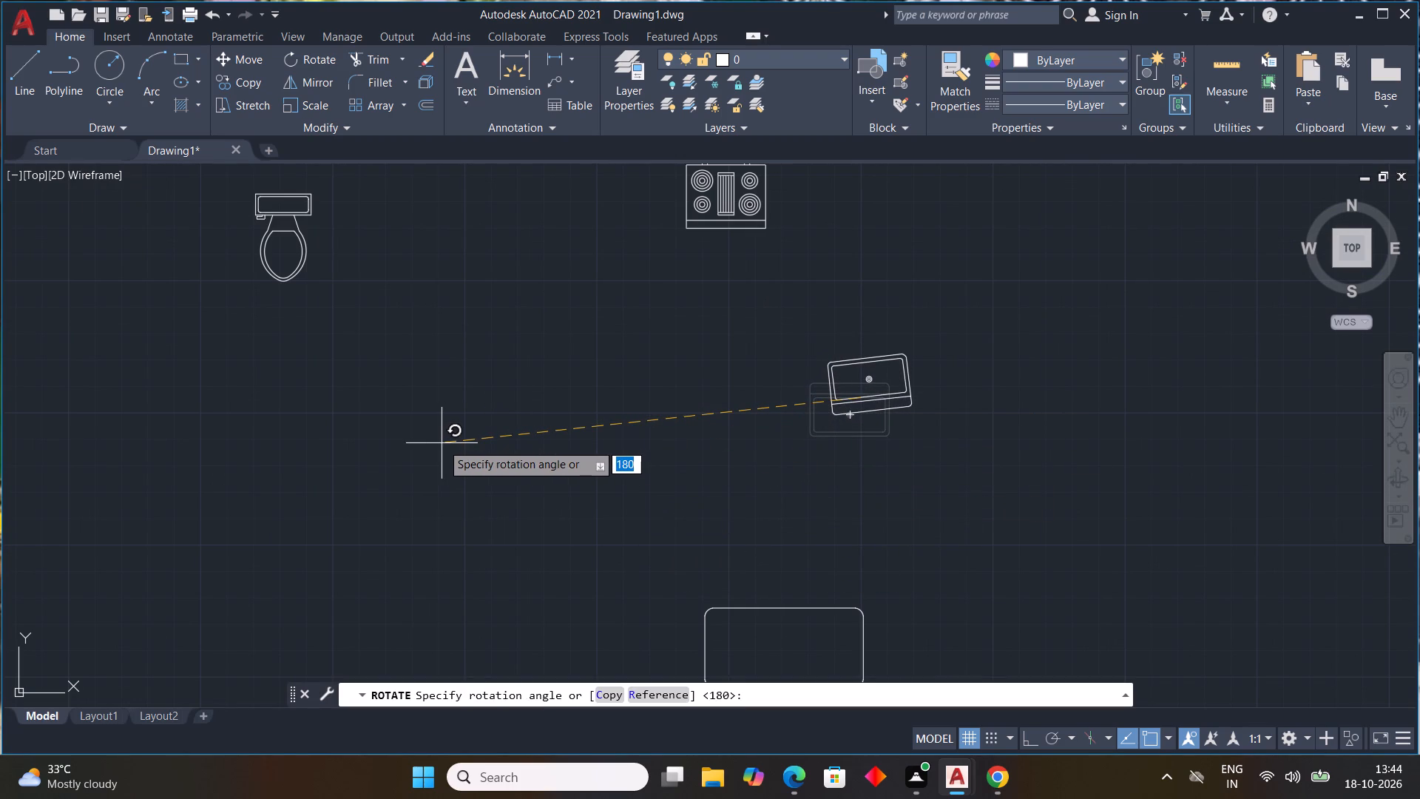
{"action": "key", "text": "F8"}
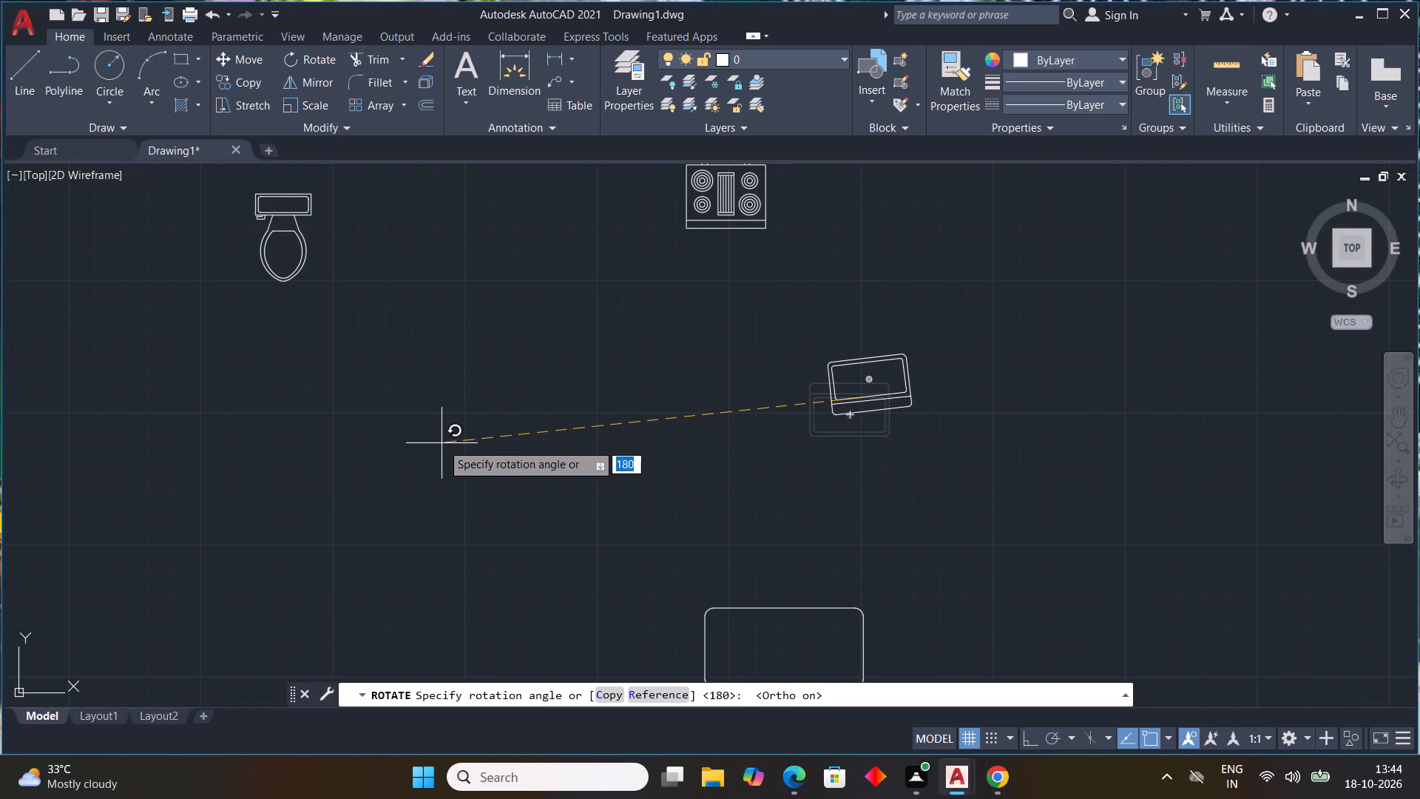
{"action": "left_click", "coordinate": [444, 441]}
Copy the rotated sink onto the kitchen counter to the right of the stove, with Ortho off.
{"action": "left_click_drag", "start_coordinate": [1038, 316], "coordinate": [868, 413]}
{"action": "left_click", "coordinate": [755, 455]}
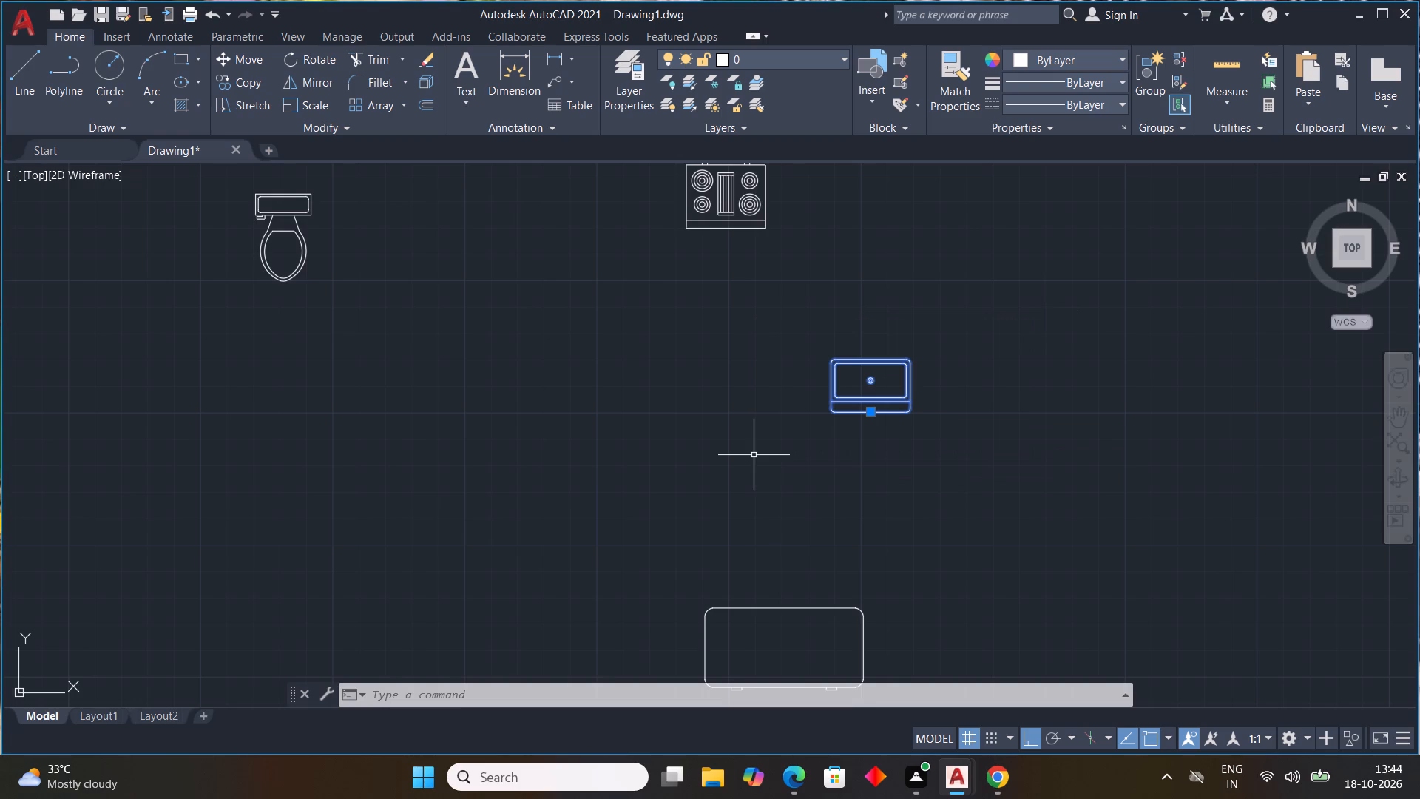
{"action": "type", "text": "CO"}
{"action": "key", "text": "space"}
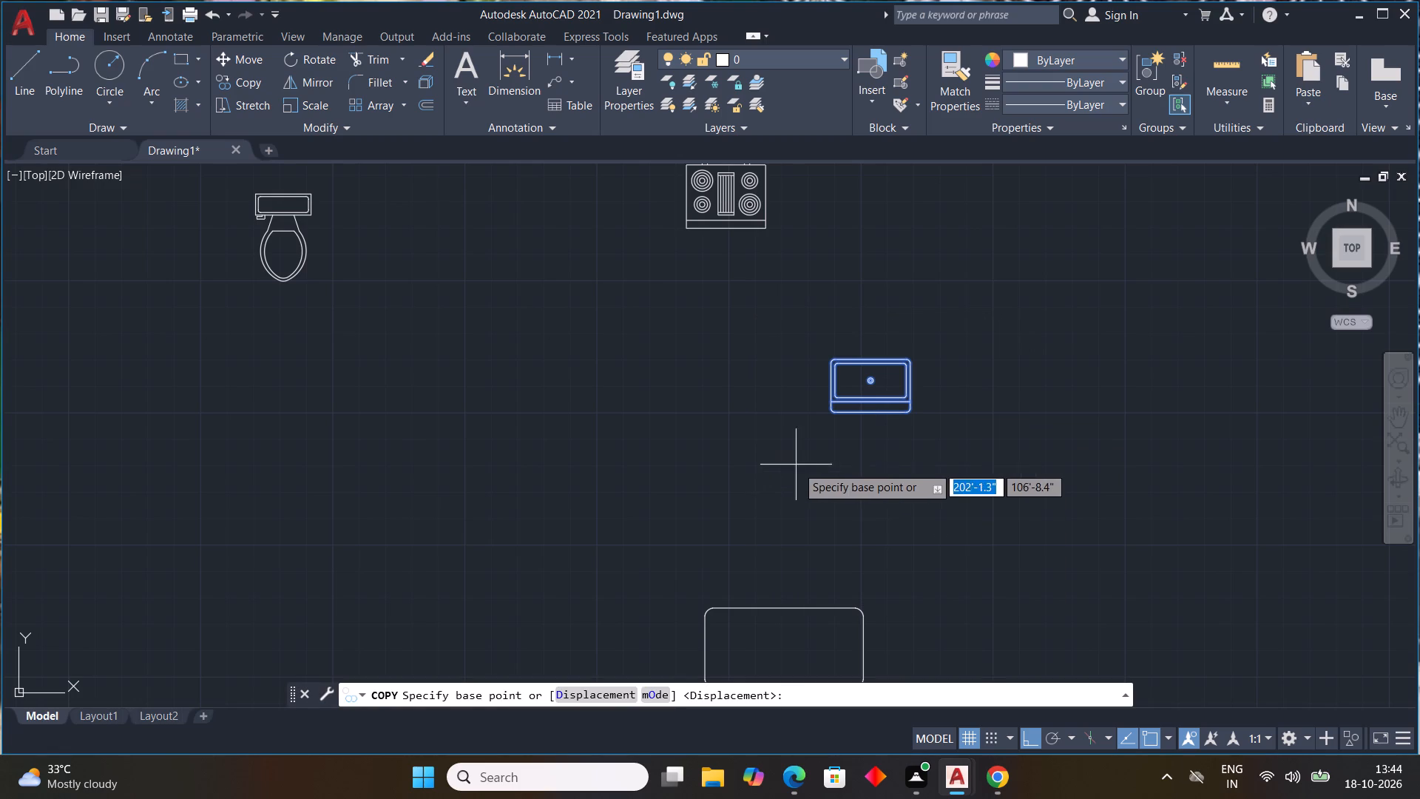
{"action": "left_click_drag", "start_coordinate": [848, 410], "coordinate": [812, 456]}
{"action": "middle_click_drag", "start_coordinate": [674, 506], "coordinate": [874, 402]}
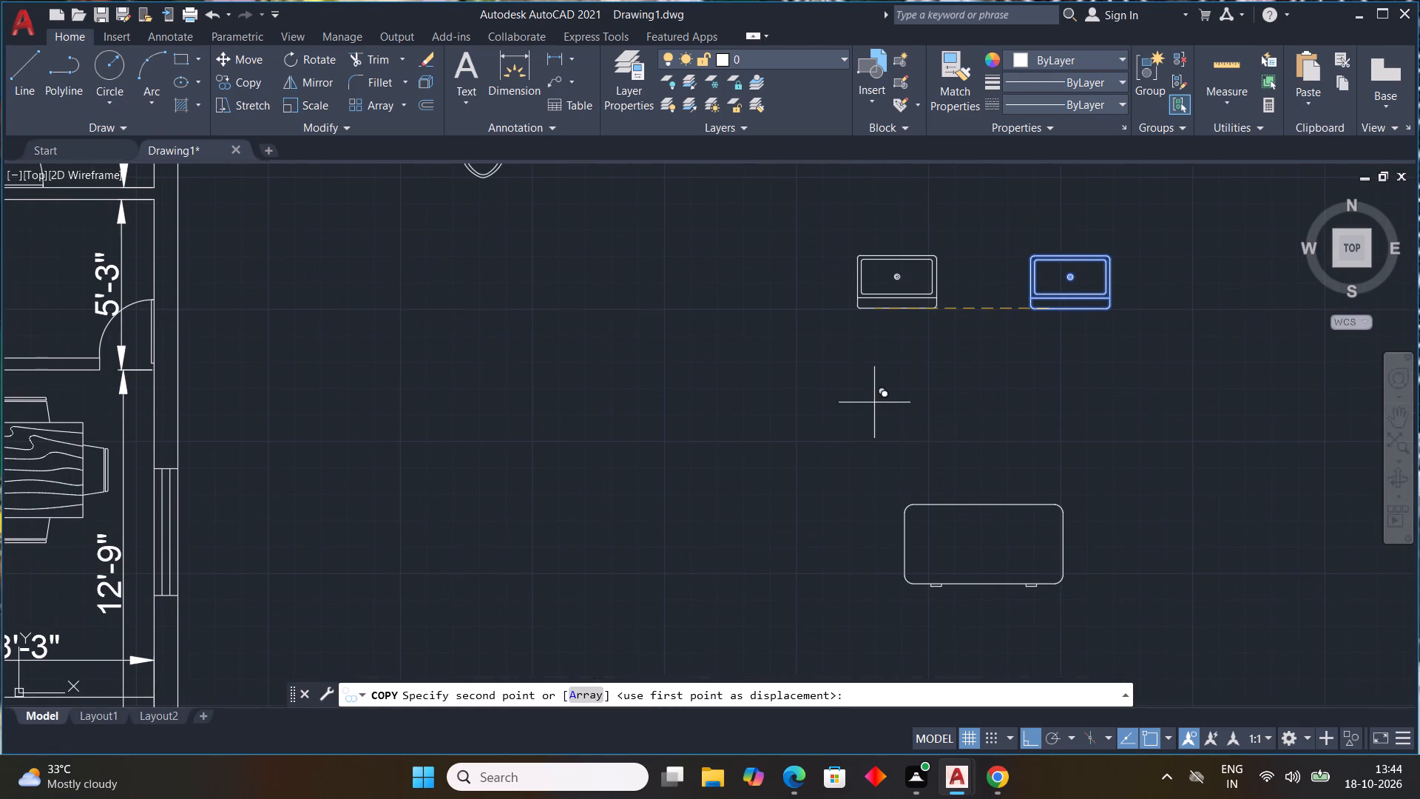
{"action": "key", "text": "F8"}
{"action": "scroll", "coordinate": [872, 402], "scroll_direction": "down", "scroll_amount": 3}
{"action": "scroll", "coordinate": [648, 509], "scroll_direction": "up", "scroll_amount": 4}
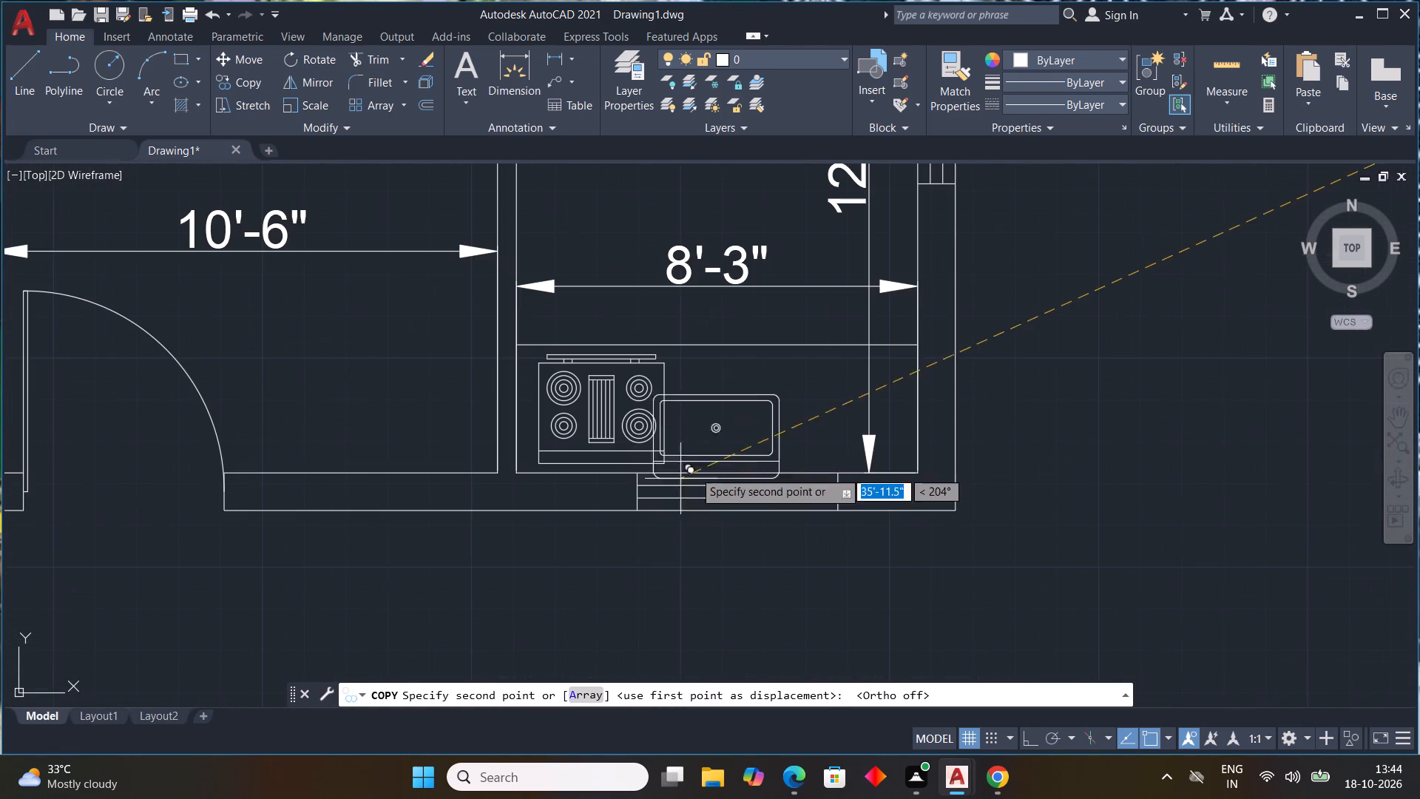
{"action": "left_click", "coordinate": [734, 453]}
{"action": "key", "text": "Escape"}
{"action": "key", "text": "Escape"}
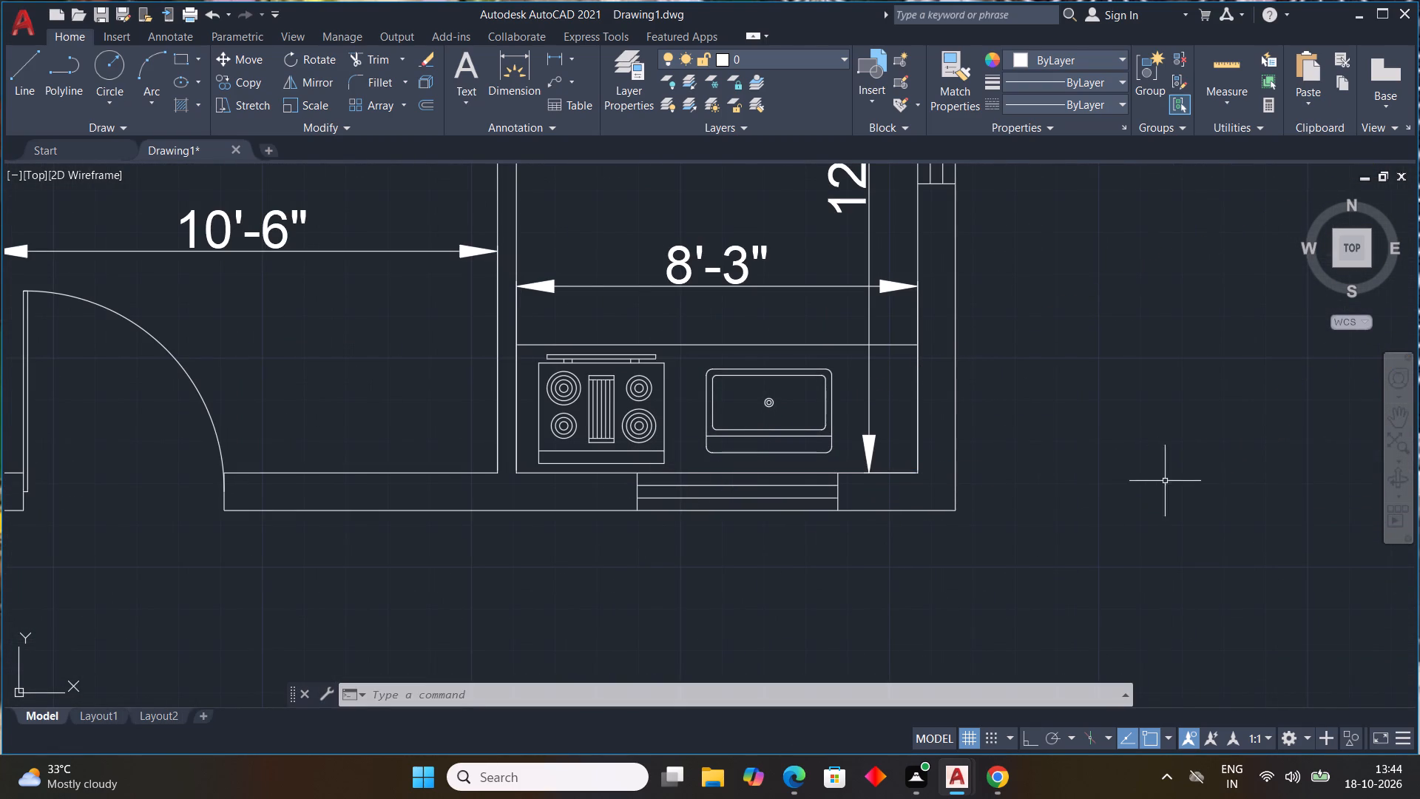
{"action": "key", "text": "Escape"}
{"action": "key", "text": "Escape"}
{"action": "key", "text": "Escape"}
Copy the three-seat sofa block into the 10'-6" wide living area, with its back just below the staircase wall.
{"action": "scroll", "coordinate": [973, 456], "scroll_direction": "down", "scroll_amount": 3}
{"action": "scroll", "coordinate": [774, 472], "scroll_direction": "up", "scroll_amount": 2}
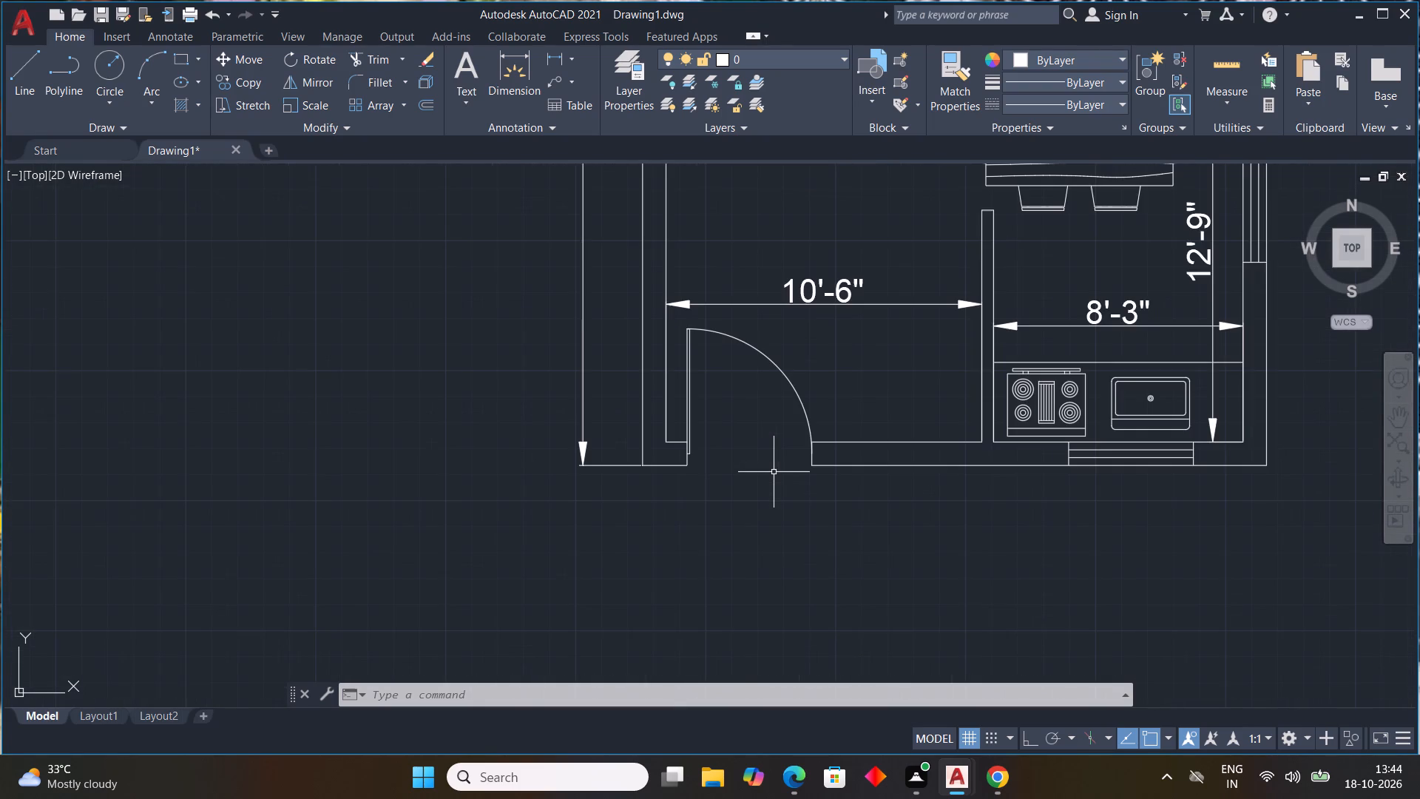
{"action": "middle_click_drag", "start_coordinate": [775, 472], "coordinate": [677, 631]}
{"action": "scroll", "coordinate": [775, 474], "scroll_direction": "down", "scroll_amount": 1}
{"action": "scroll", "coordinate": [1106, 483], "scroll_direction": "down", "scroll_amount": 3}
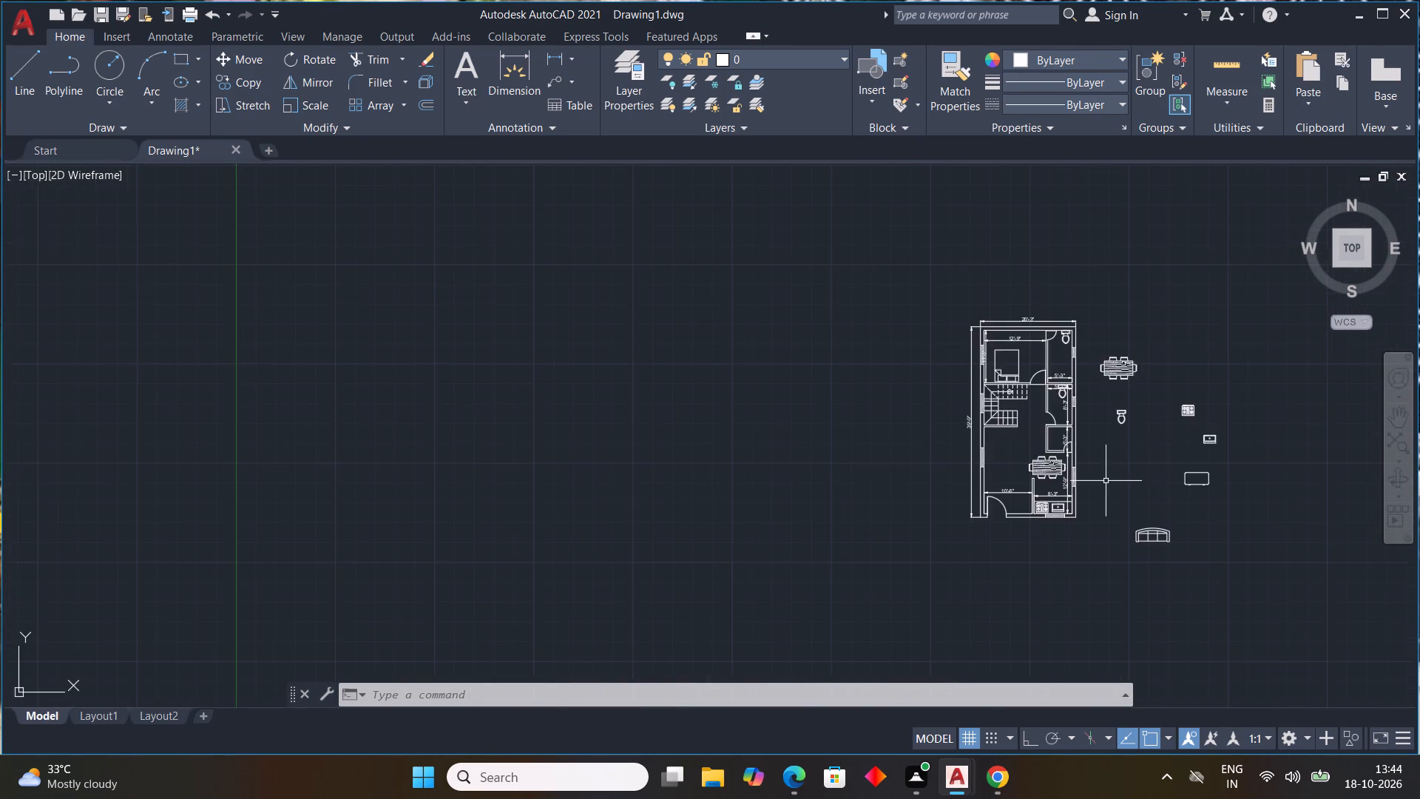
{"action": "scroll", "coordinate": [1106, 481], "scroll_direction": "up", "scroll_amount": 3}
{"action": "scroll", "coordinate": [1107, 477], "scroll_direction": "down", "scroll_amount": 1}
{"action": "middle_click_drag", "start_coordinate": [1107, 476], "coordinate": [801, 490]}
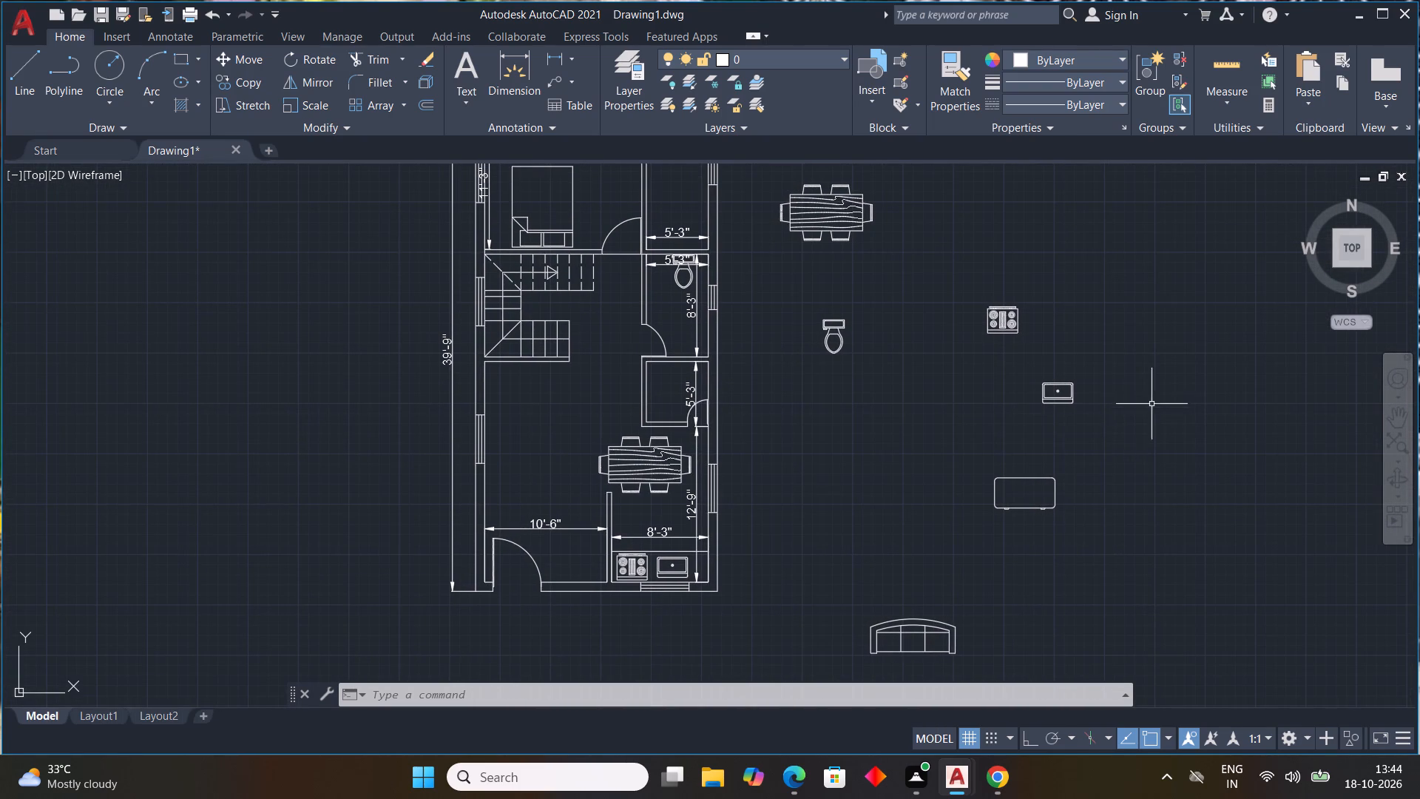
{"action": "middle_click_drag", "start_coordinate": [1003, 509], "coordinate": [1016, 444]}
{"action": "left_click_drag", "start_coordinate": [964, 527], "coordinate": [951, 553]}
{"action": "left_click", "coordinate": [831, 627]}
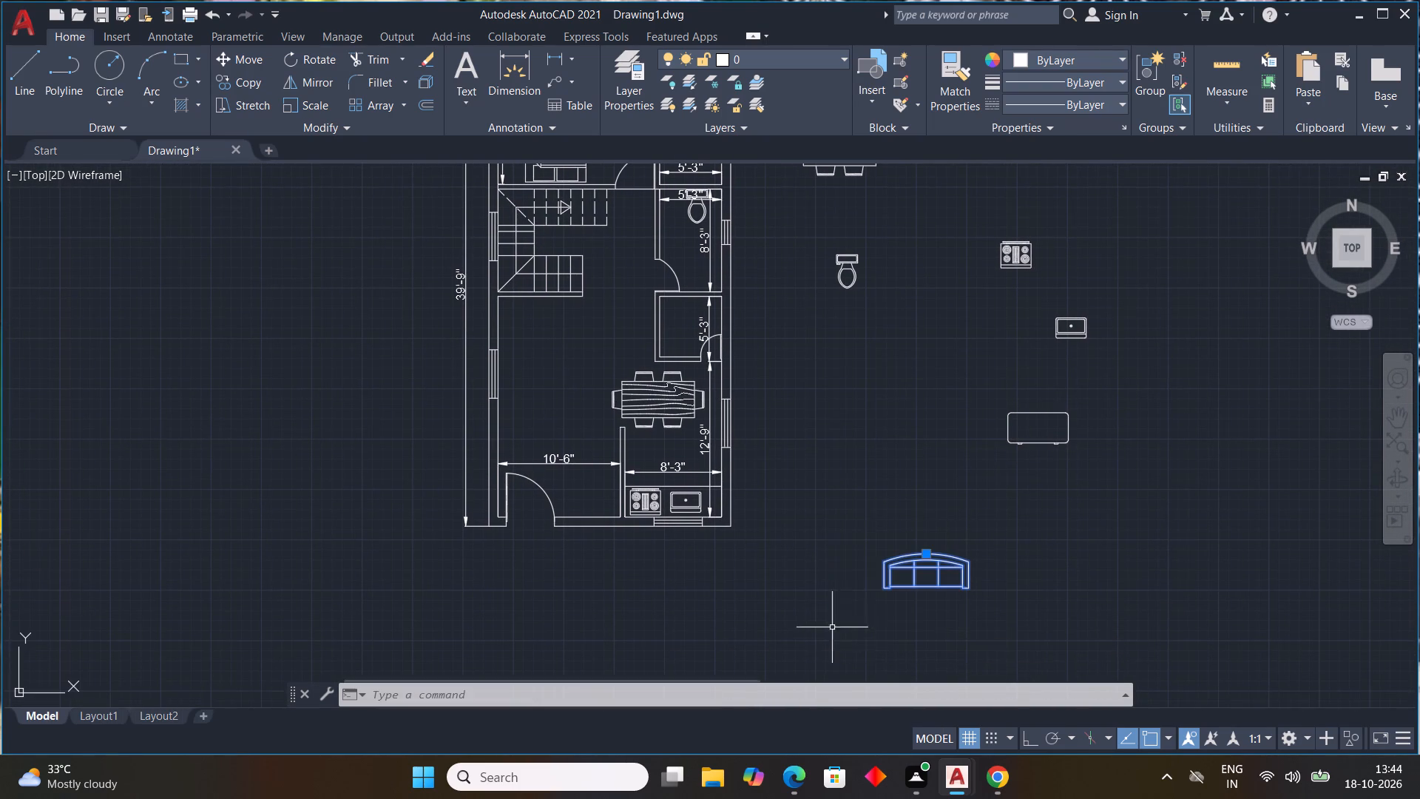
{"action": "key", "text": "c"}
{"action": "key", "text": "o"}
{"action": "key", "text": "space"}
{"action": "left_click", "coordinate": [887, 571]}
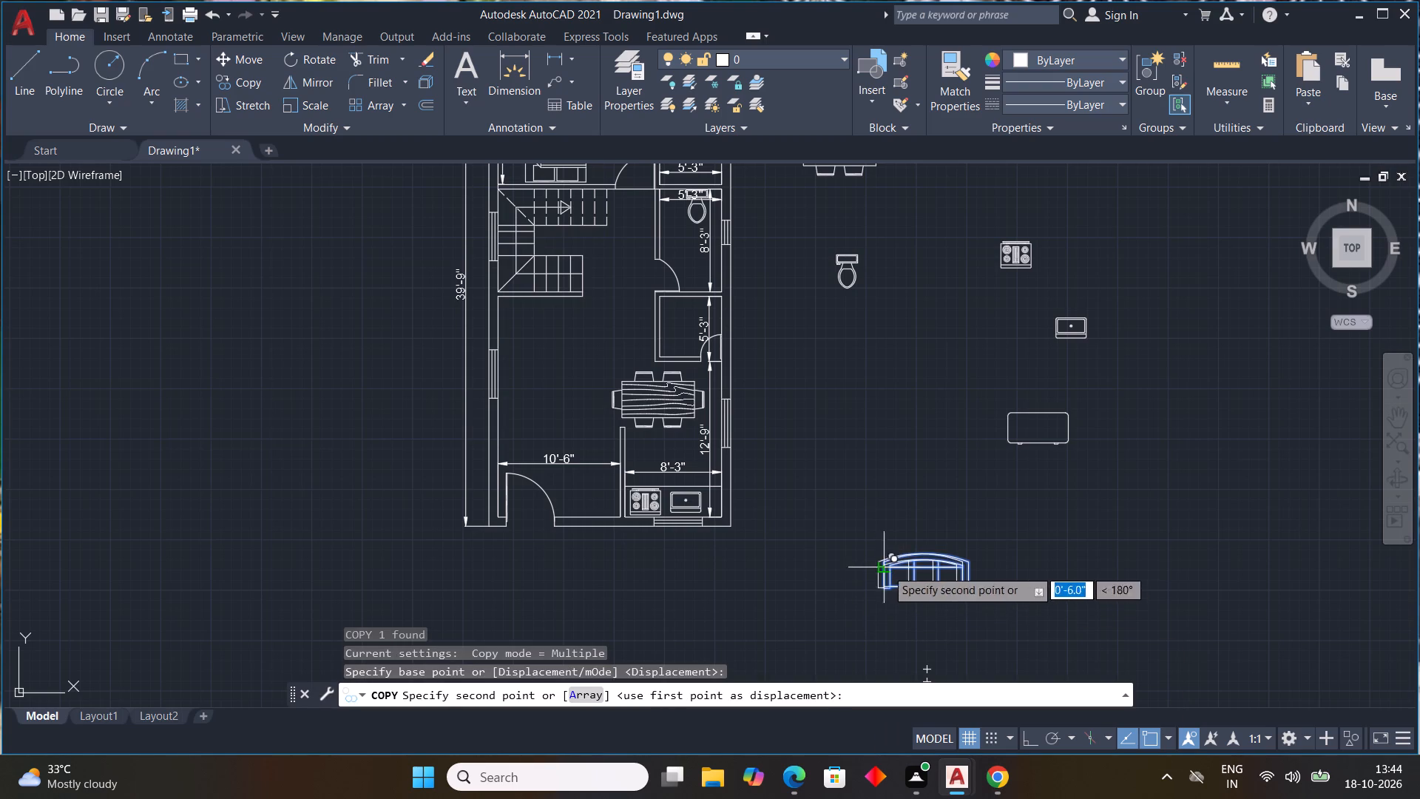
{"action": "scroll", "coordinate": [503, 341], "scroll_direction": "up", "scroll_amount": 3}
{"action": "middle_click_drag", "start_coordinate": [524, 297], "coordinate": [558, 423]}
{"action": "scroll", "coordinate": [525, 304], "scroll_direction": "down", "scroll_amount": 1}
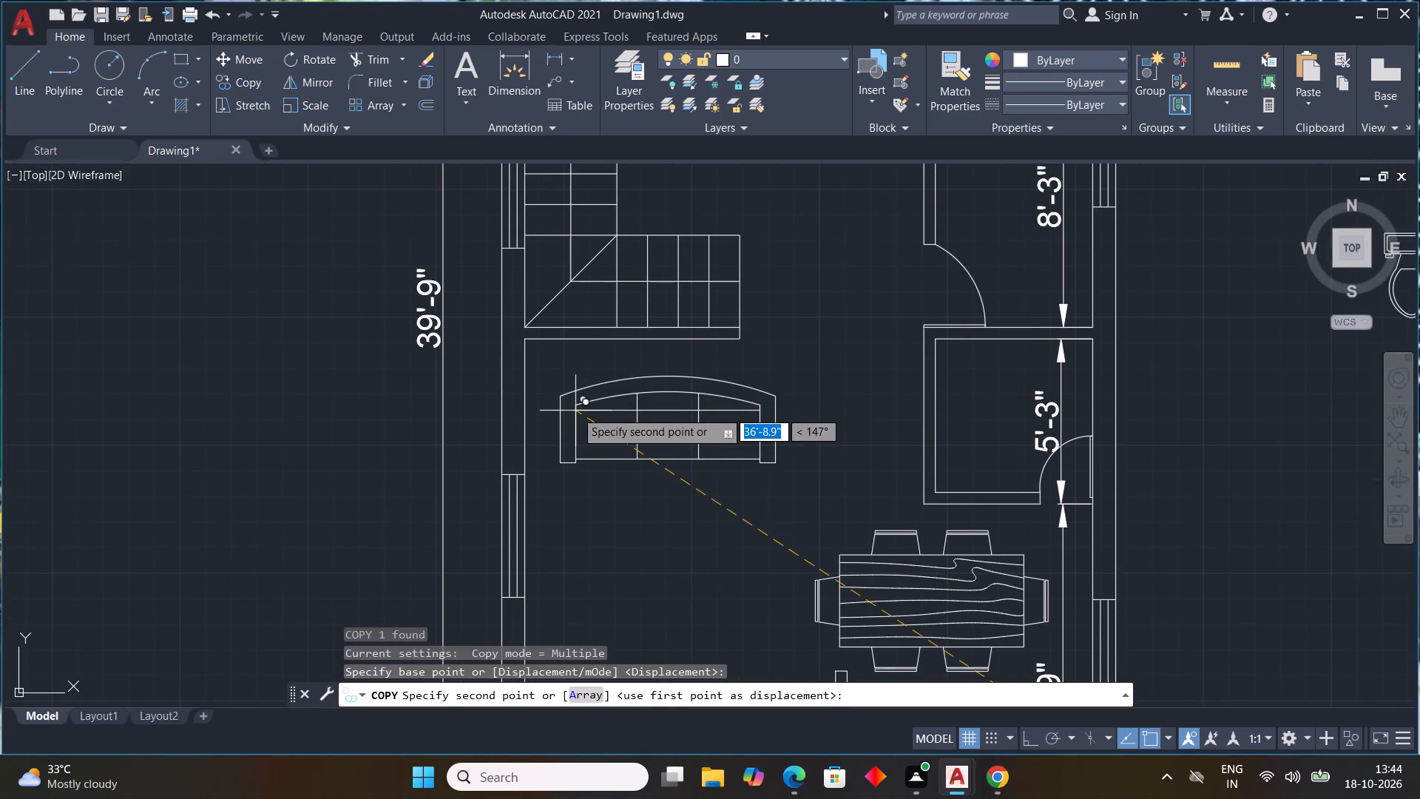
{"action": "left_click", "coordinate": [558, 380]}
{"action": "key", "text": "Escape"}
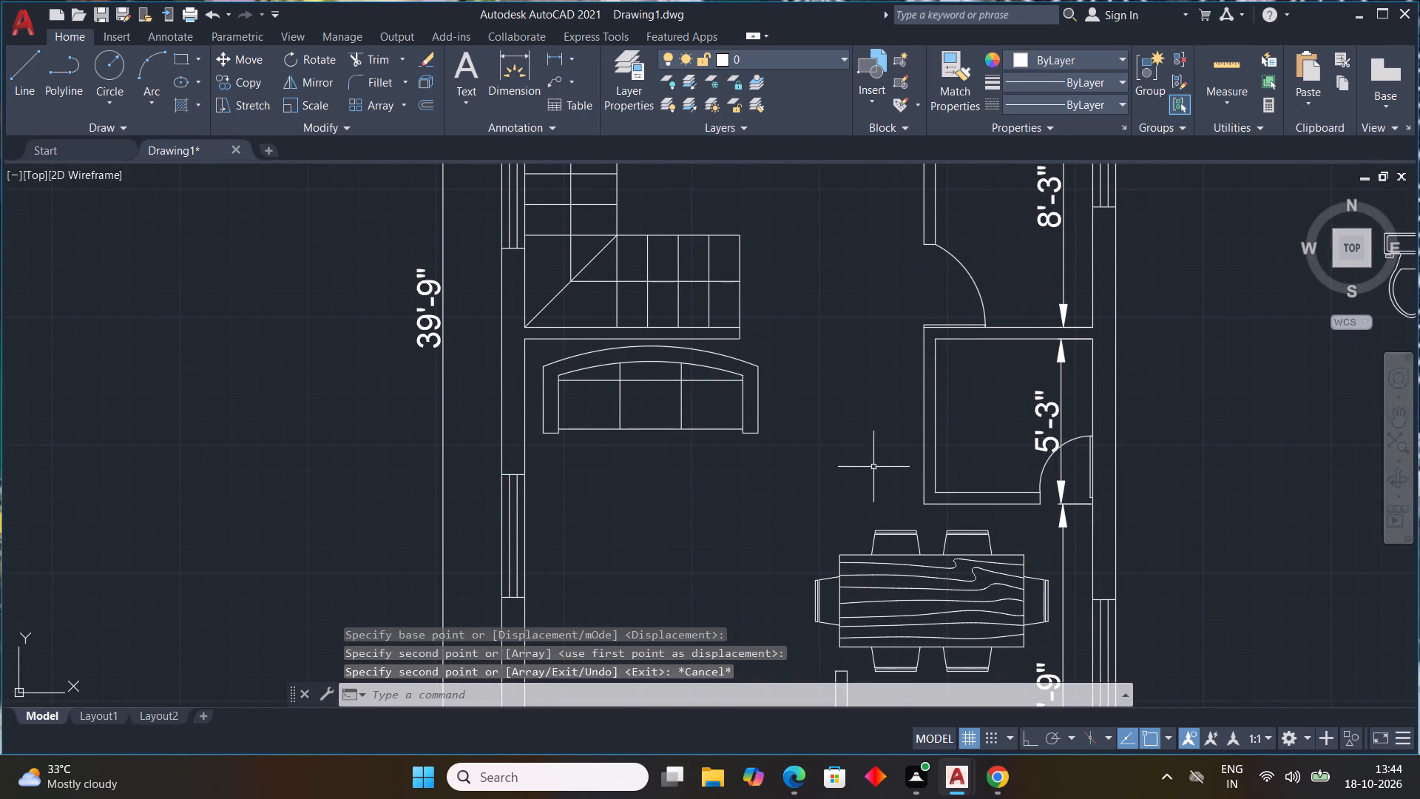
Copy the rounded rectangular furniture block into the living area, centred roughly in front of the sofa.
{"action": "scroll", "coordinate": [834, 467], "scroll_direction": "down", "scroll_amount": 4}
{"action": "middle_click_drag", "start_coordinate": [913, 511], "coordinate": [683, 442]}
{"action": "scroll", "coordinate": [902, 421], "scroll_direction": "up", "scroll_amount": 3}
{"action": "middle_click_drag", "start_coordinate": [902, 420], "coordinate": [1170, 365]}
{"action": "left_click_drag", "start_coordinate": [719, 348], "coordinate": [609, 408]}
{"action": "left_click", "coordinate": [433, 467]}
{"action": "key", "text": "c"}
{"action": "key", "text": "o"}
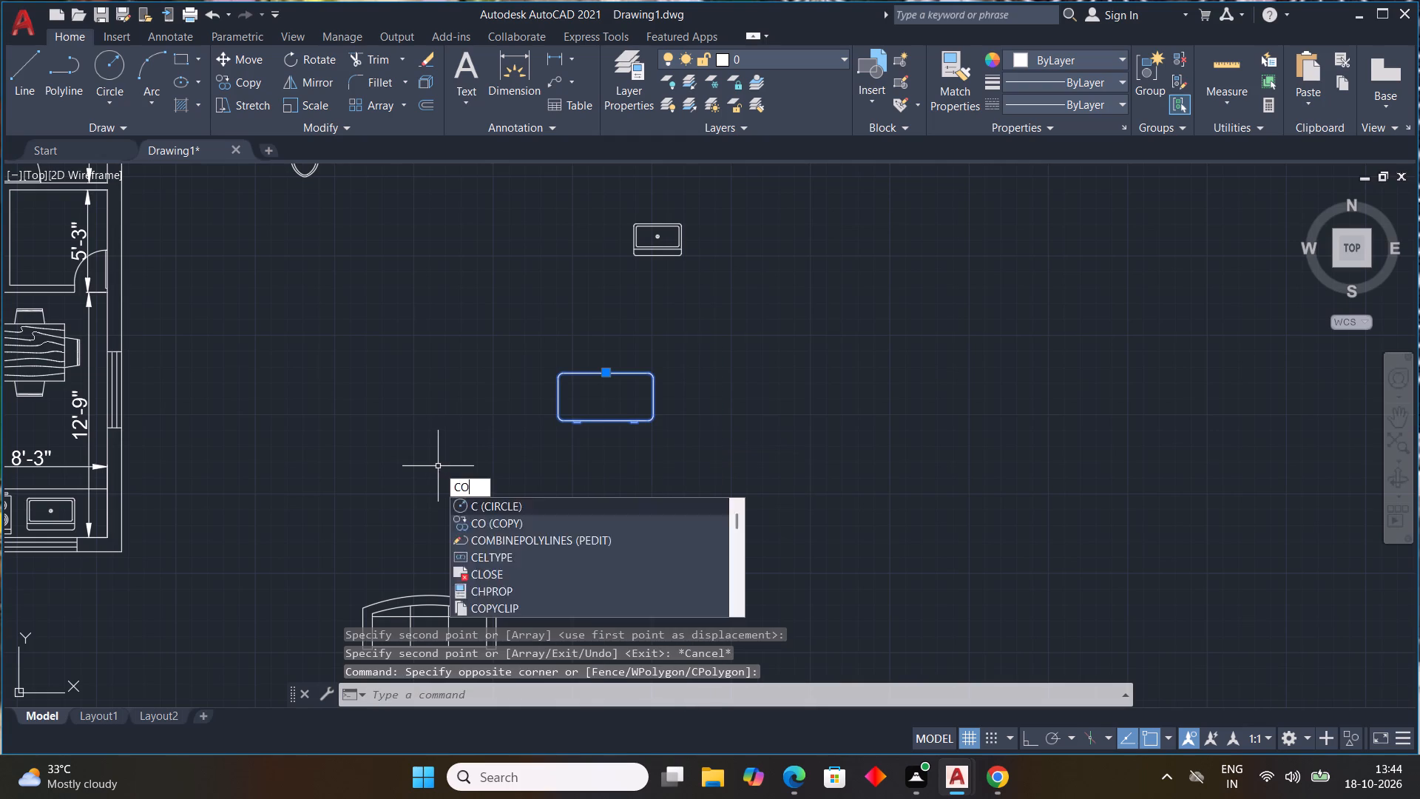
{"action": "key", "text": "space"}
{"action": "left_click", "coordinate": [561, 383]}
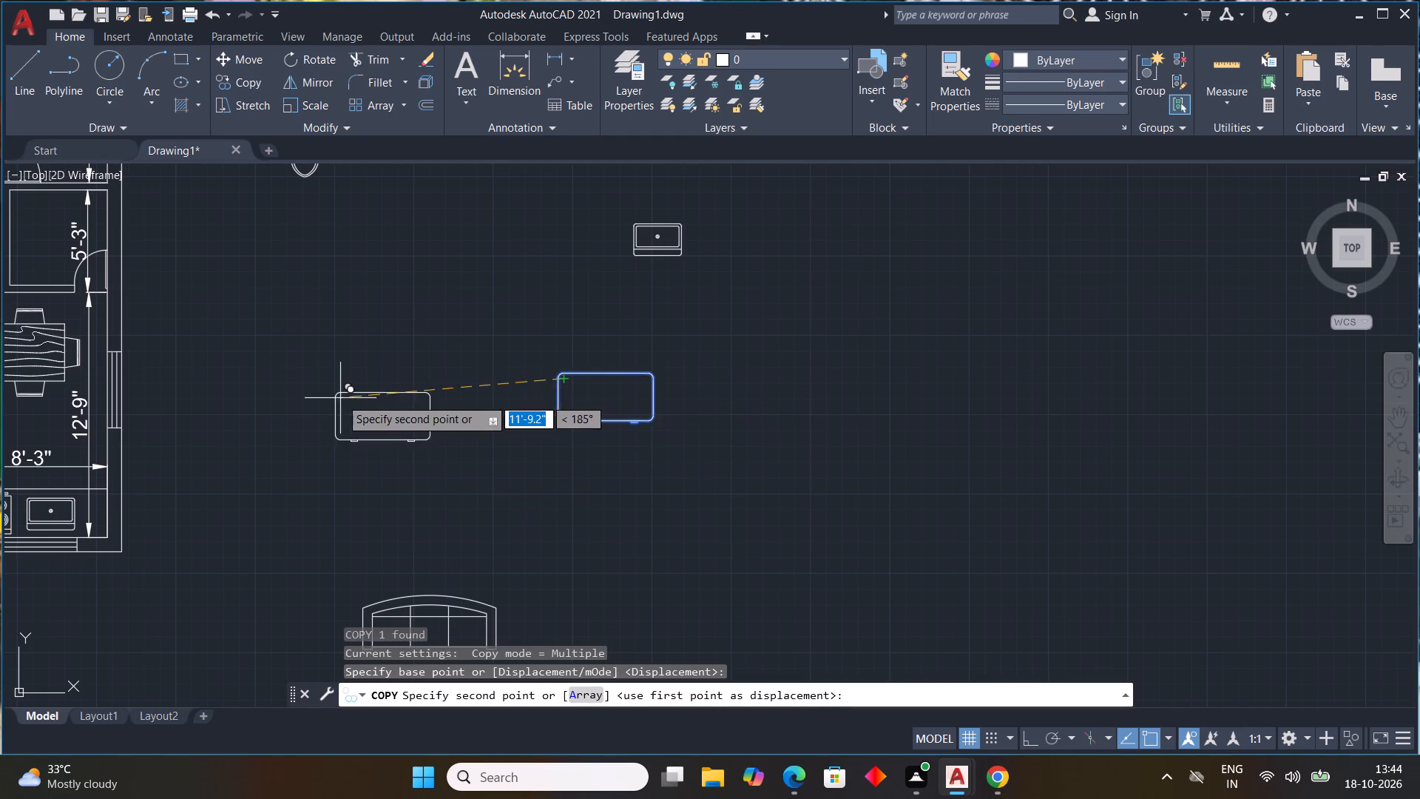
{"action": "middle_click_drag", "start_coordinate": [368, 409], "coordinate": [892, 427]}
{"action": "scroll", "coordinate": [390, 417], "scroll_direction": "down", "scroll_amount": 1}
{"action": "scroll", "coordinate": [490, 354], "scroll_direction": "up", "scroll_amount": 2}
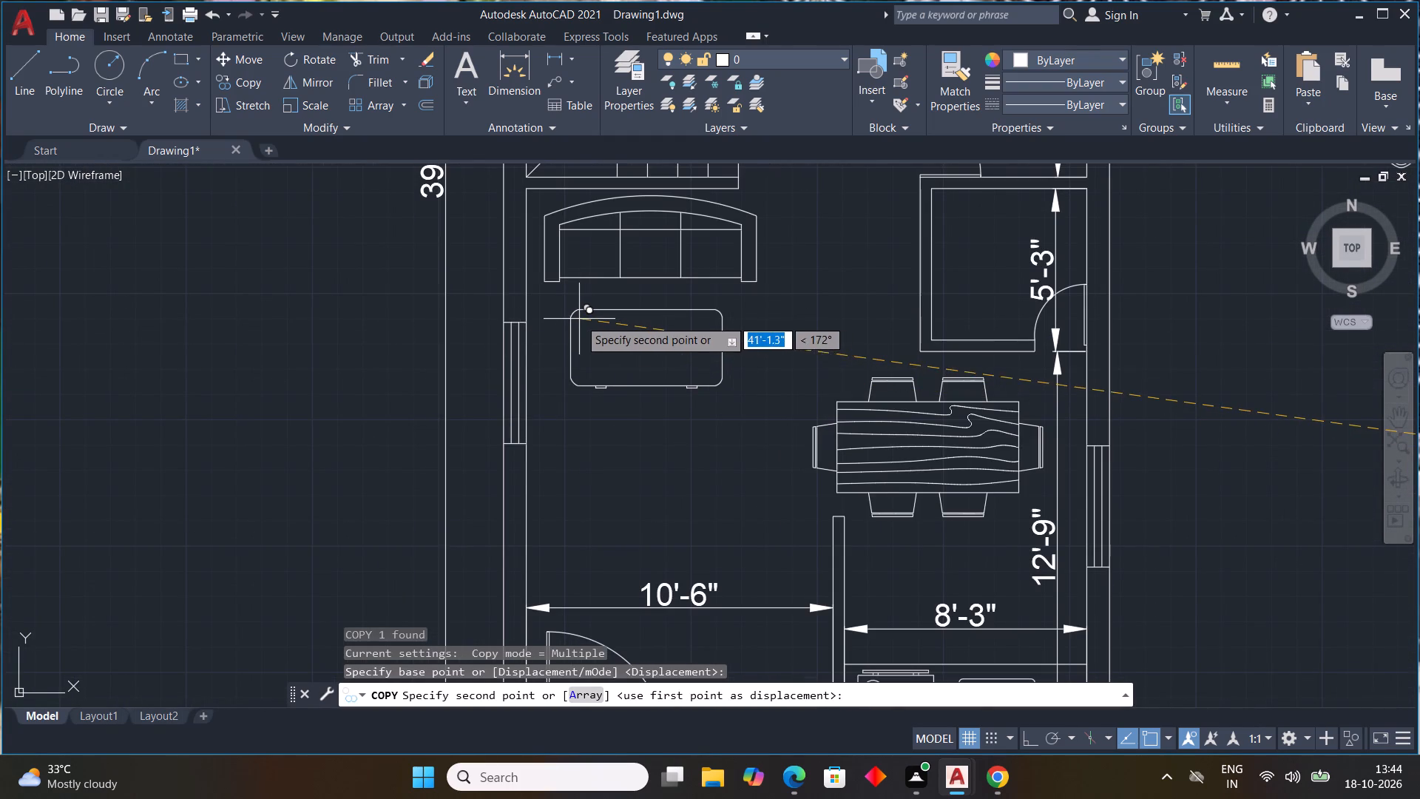
{"action": "left_click", "coordinate": [579, 319]}
{"action": "key", "text": "Escape"}
{"action": "key", "text": "Escape"}
{"action": "key", "text": "Escape"}
{"action": "key", "text": "Escape"}
{"action": "key", "text": "Escape"}
{"action": "key", "text": "Escape"}
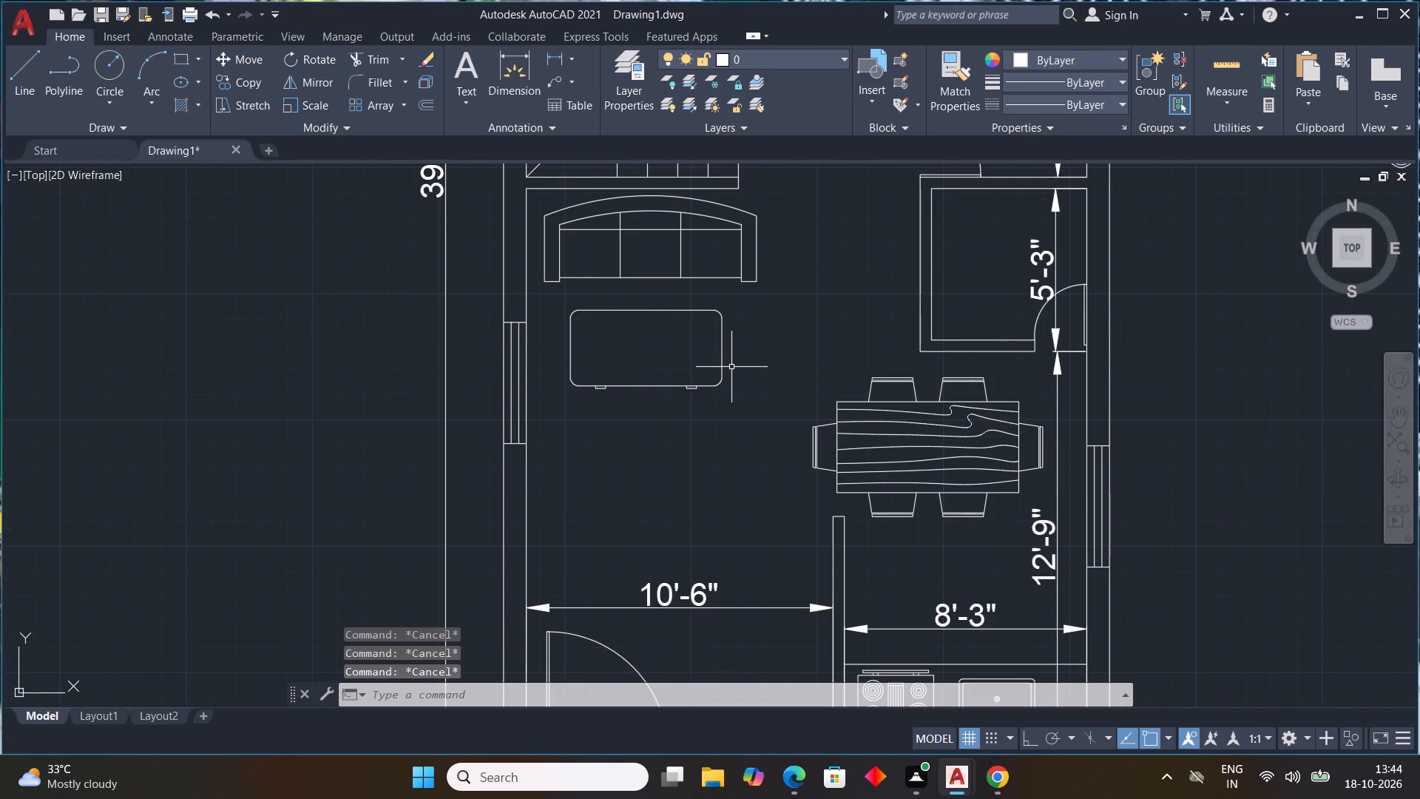
Delete the spare furniture and fixture blocks lying outside the floor plan, including the dining table, toilet, stove, sink and sofa.
{"action": "key", "text": "Escape"}
{"action": "key", "text": "Escape"}
{"action": "scroll", "coordinate": [739, 360], "scroll_direction": "down", "scroll_amount": 3}
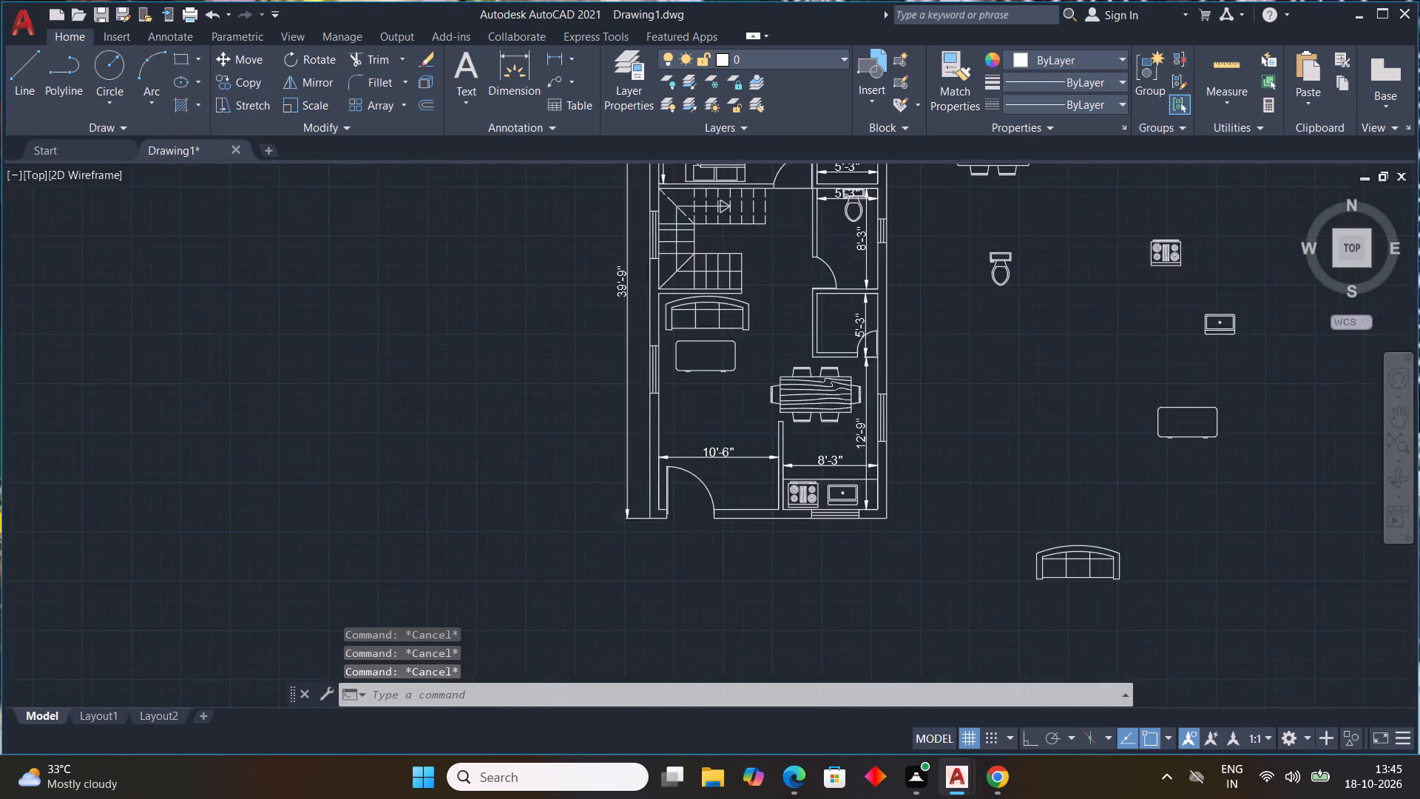
{"action": "middle_click_drag", "start_coordinate": [750, 347], "coordinate": [771, 427]}
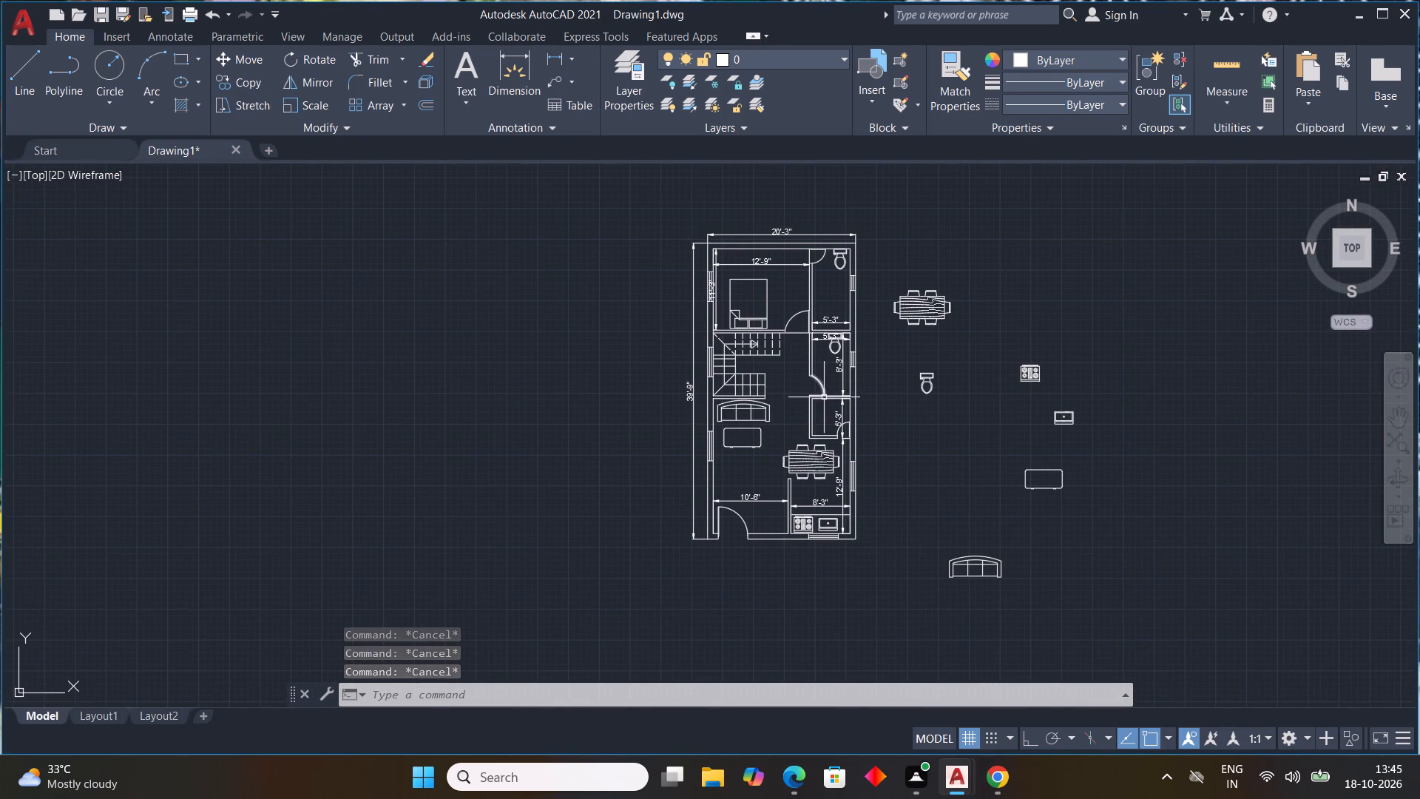
{"action": "middle_click_drag", "start_coordinate": [805, 399], "coordinate": [740, 376]}
{"action": "left_click_drag", "start_coordinate": [967, 203], "coordinate": [971, 264]}
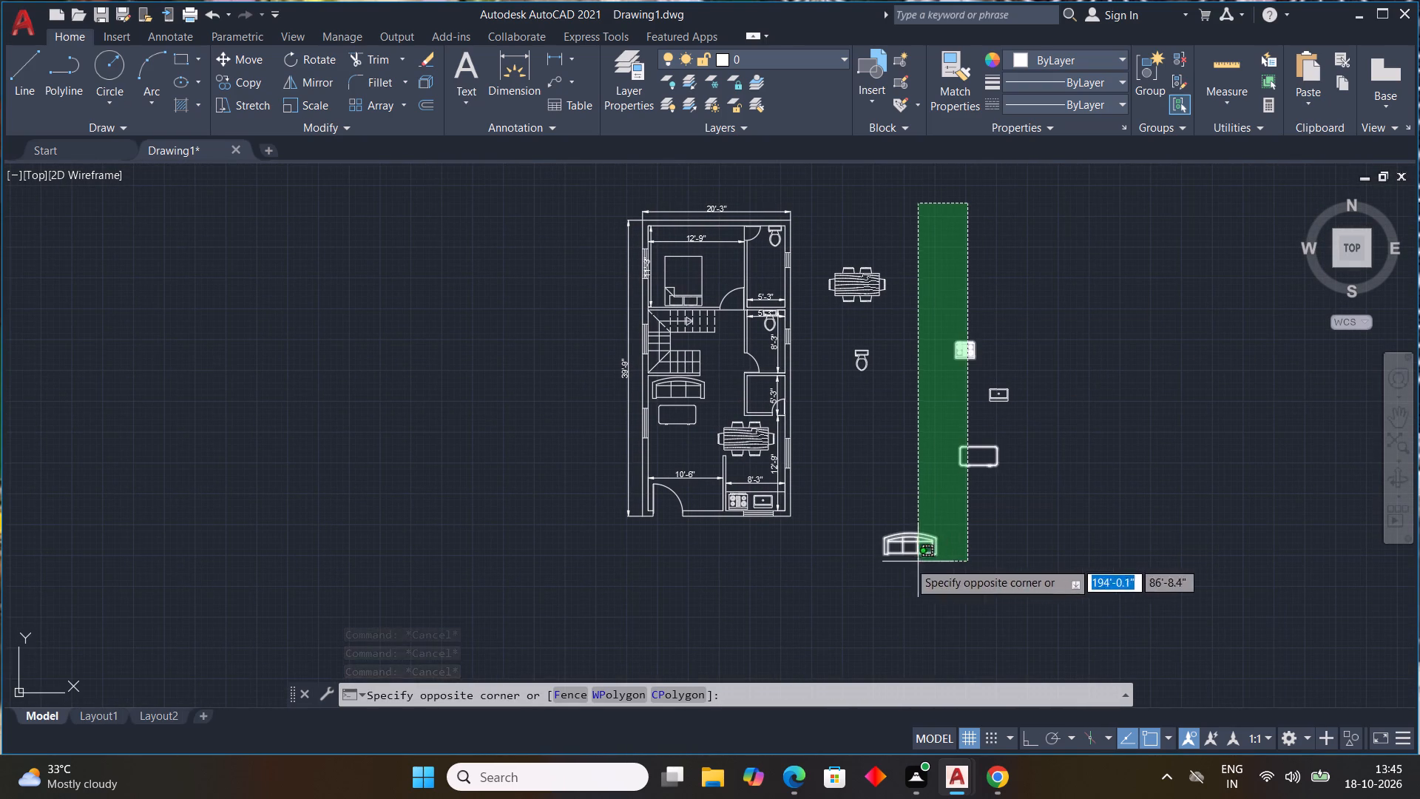
{"action": "left_click", "coordinate": [834, 590]}
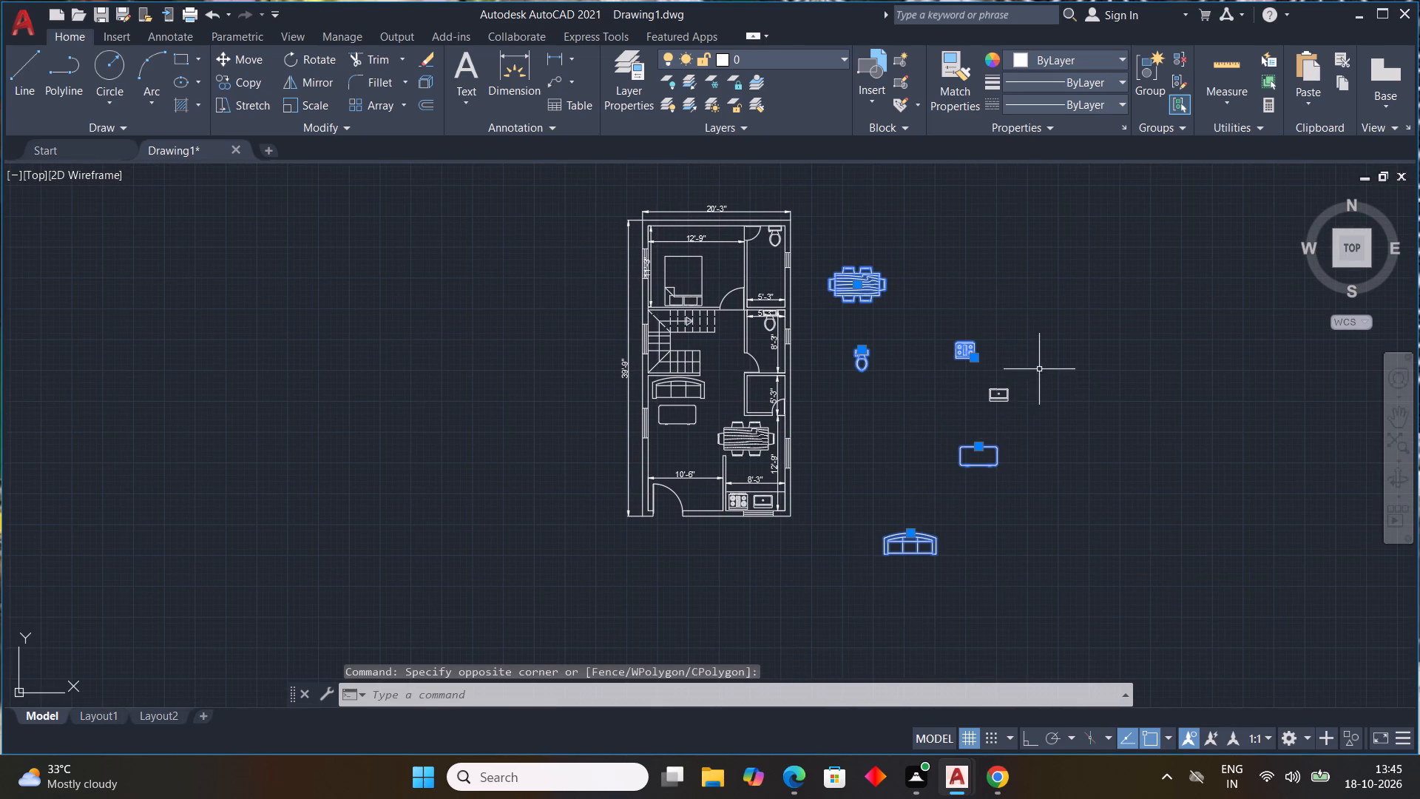
{"action": "left_click_drag", "start_coordinate": [1038, 369], "coordinate": [987, 422]}
{"action": "left_click", "coordinate": [981, 422]}
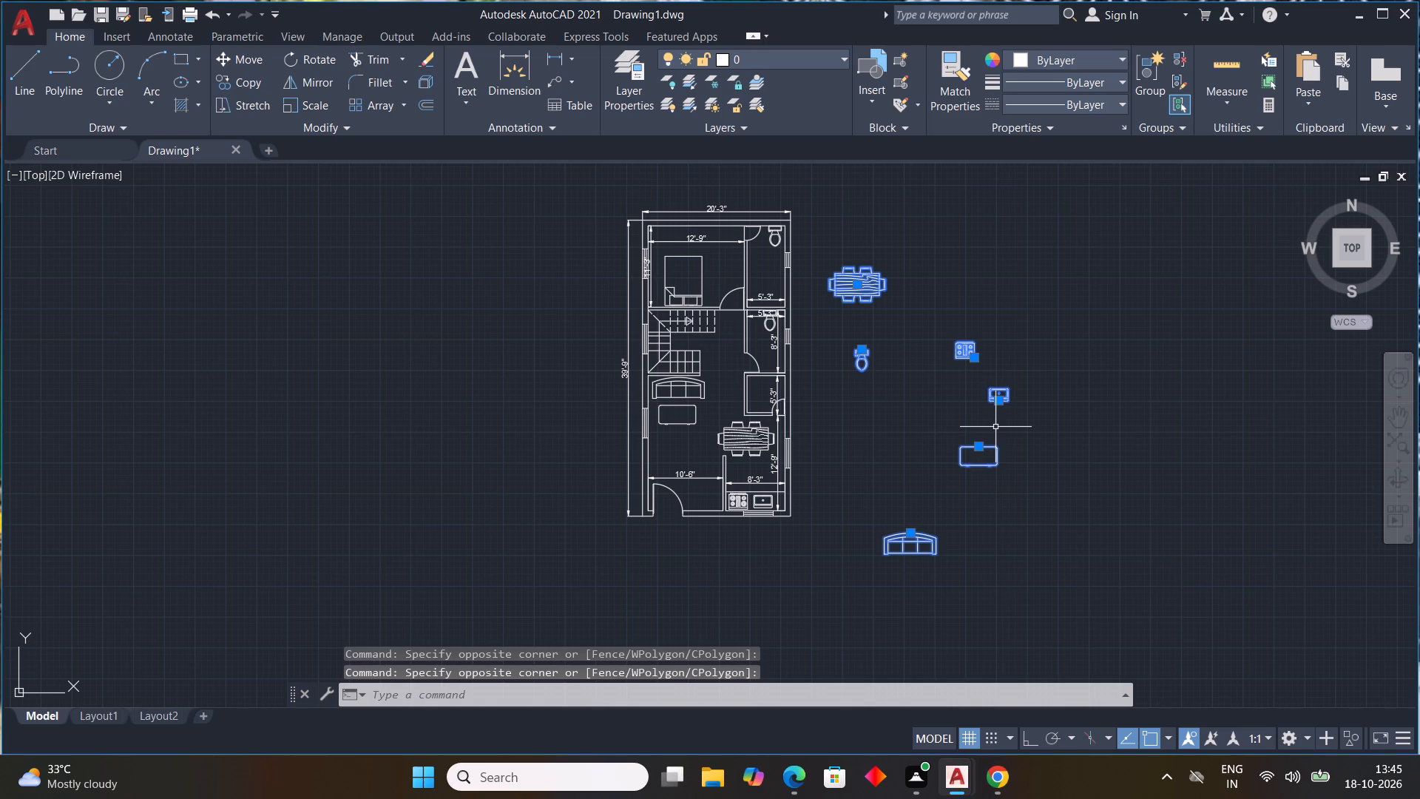
{"action": "key", "text": "Delete"}
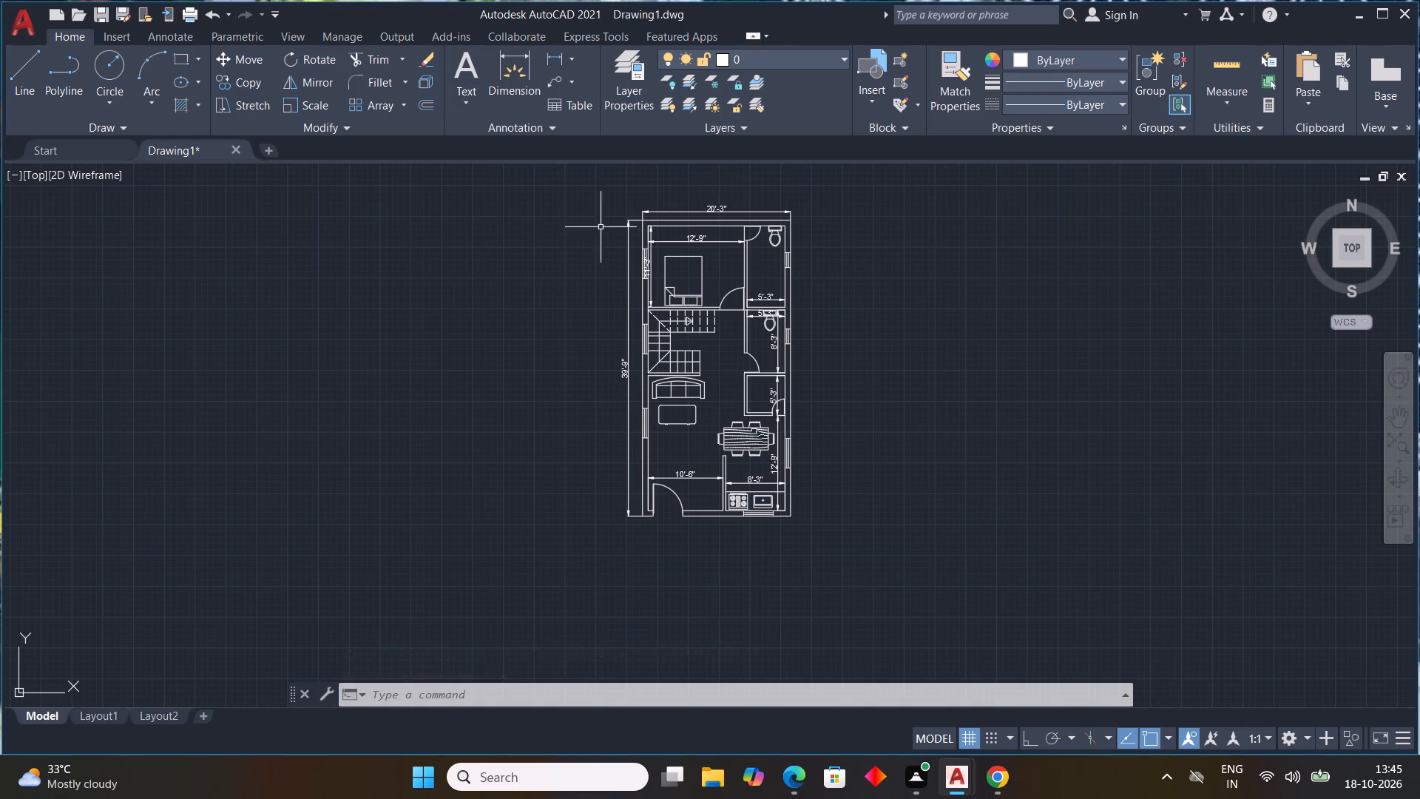
Add the multiline text label "D" inside the swing of the bedroom door beside the staircase.
{"action": "scroll", "coordinate": [640, 254], "scroll_direction": "up", "scroll_amount": 3}
{"action": "double_click", "coordinate": [458, 59]}
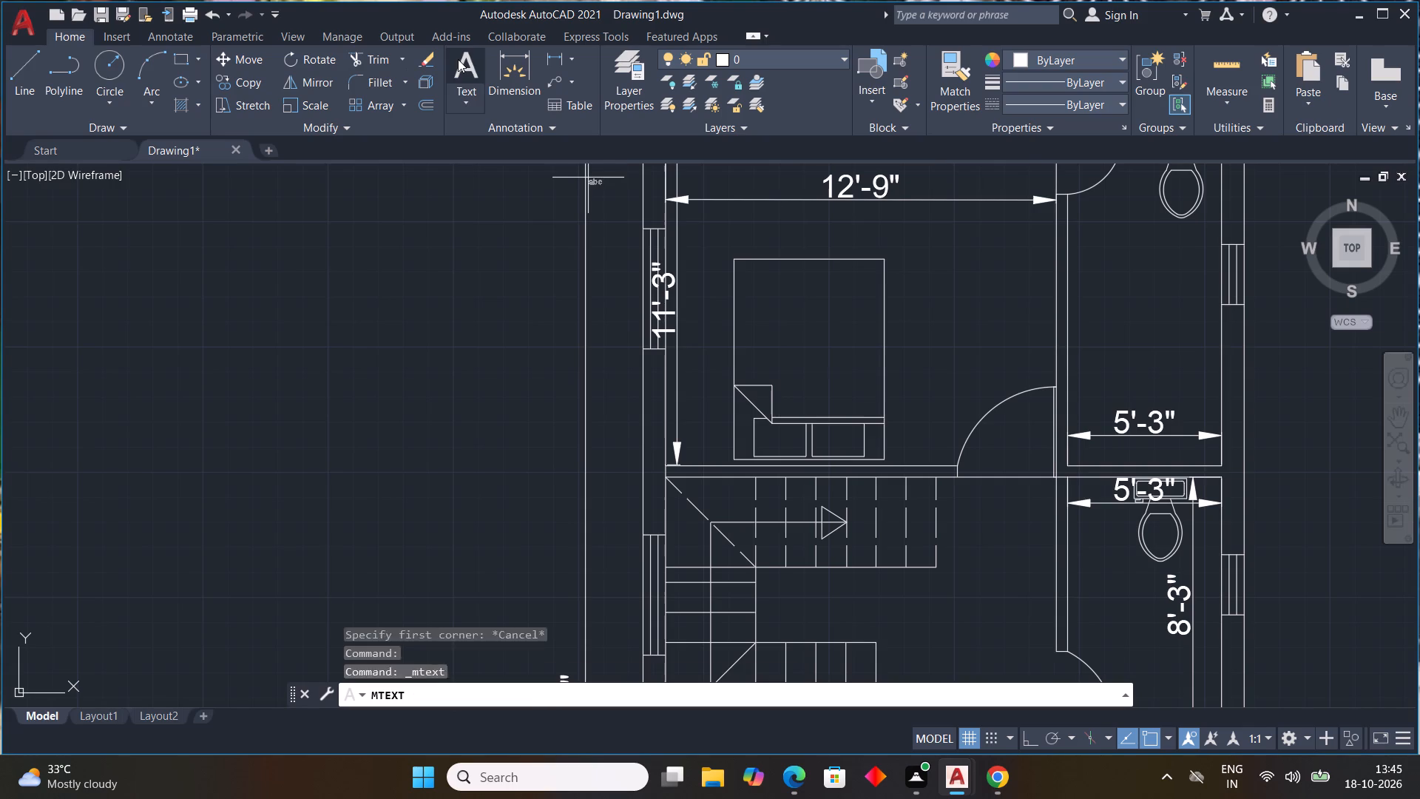
{"action": "scroll", "coordinate": [721, 320], "scroll_direction": "down", "scroll_amount": 2}
{"action": "middle_click_drag", "start_coordinate": [718, 325], "coordinate": [285, 180]}
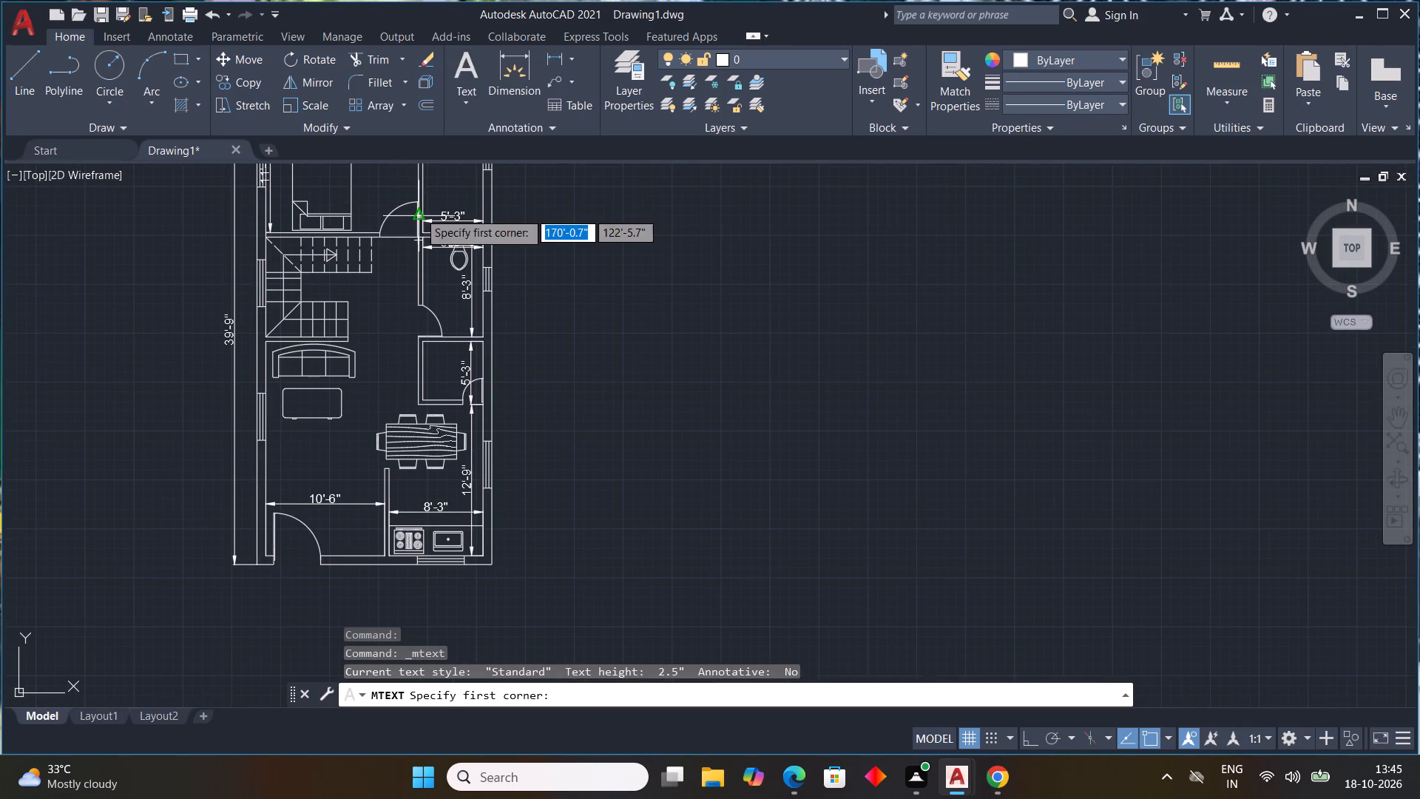
{"action": "scroll", "coordinate": [393, 229], "scroll_direction": "up", "scroll_amount": 3}
{"action": "middle_click_drag", "start_coordinate": [403, 232], "coordinate": [530, 328]}
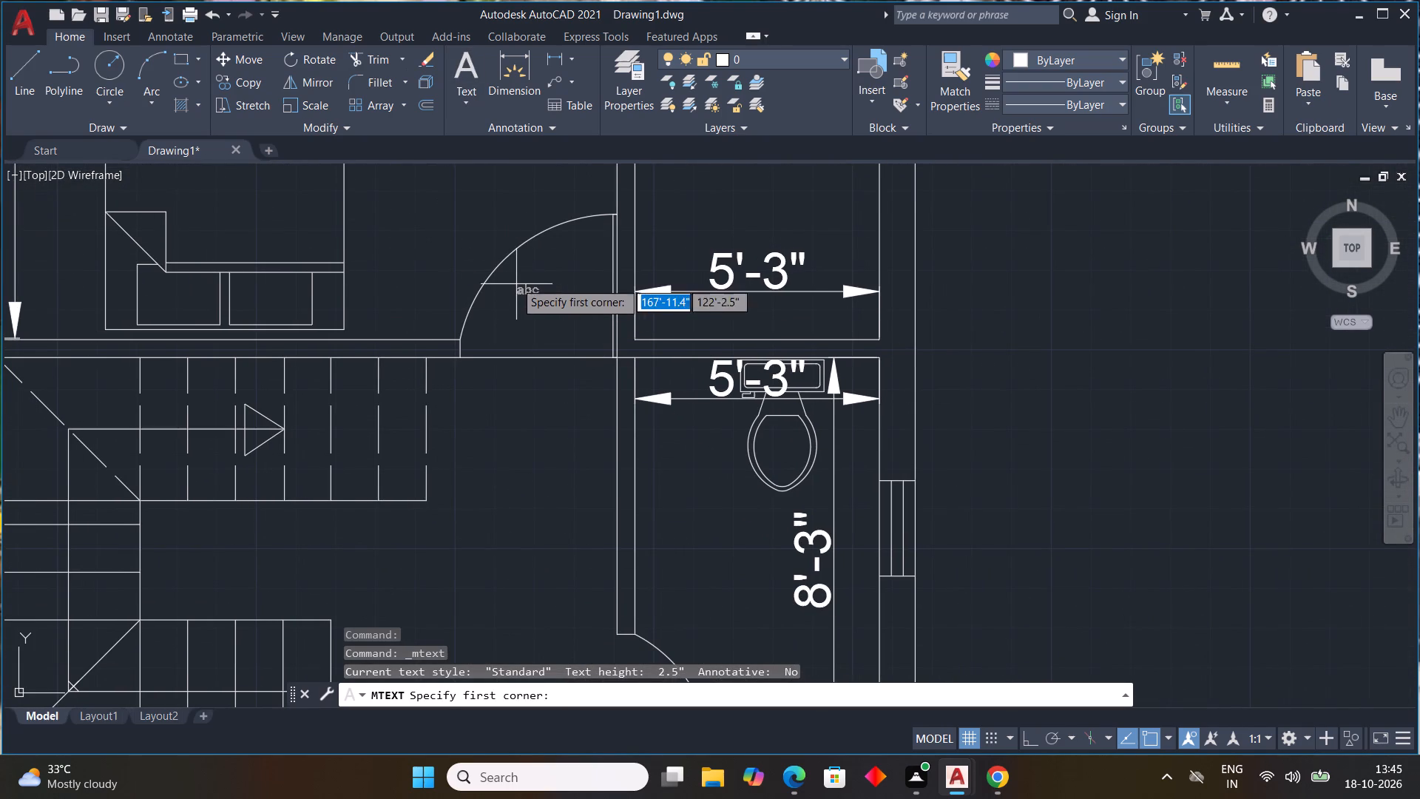
{"action": "left_click", "coordinate": [513, 279]}
{"action": "left_click", "coordinate": [581, 337]}
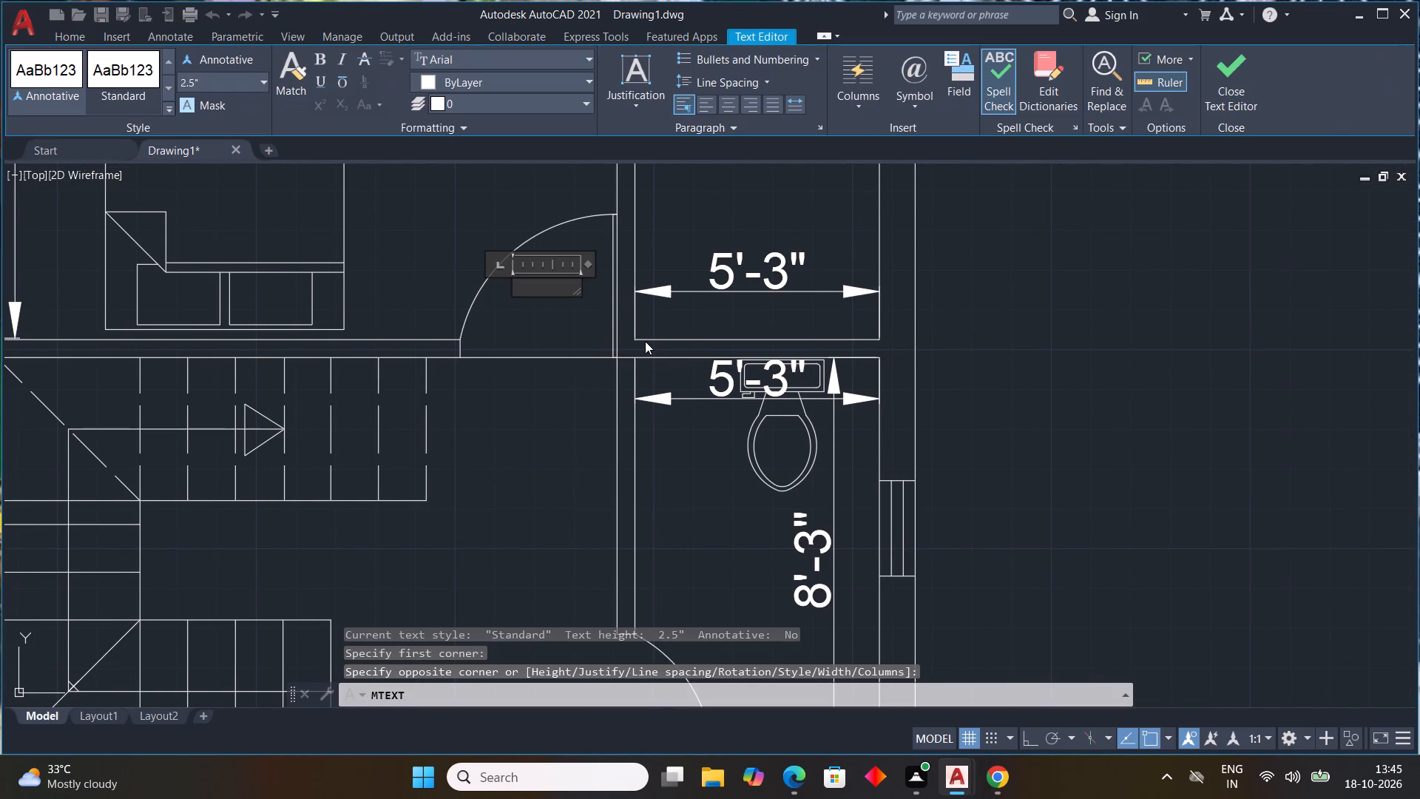
{"action": "key", "text": "d"}
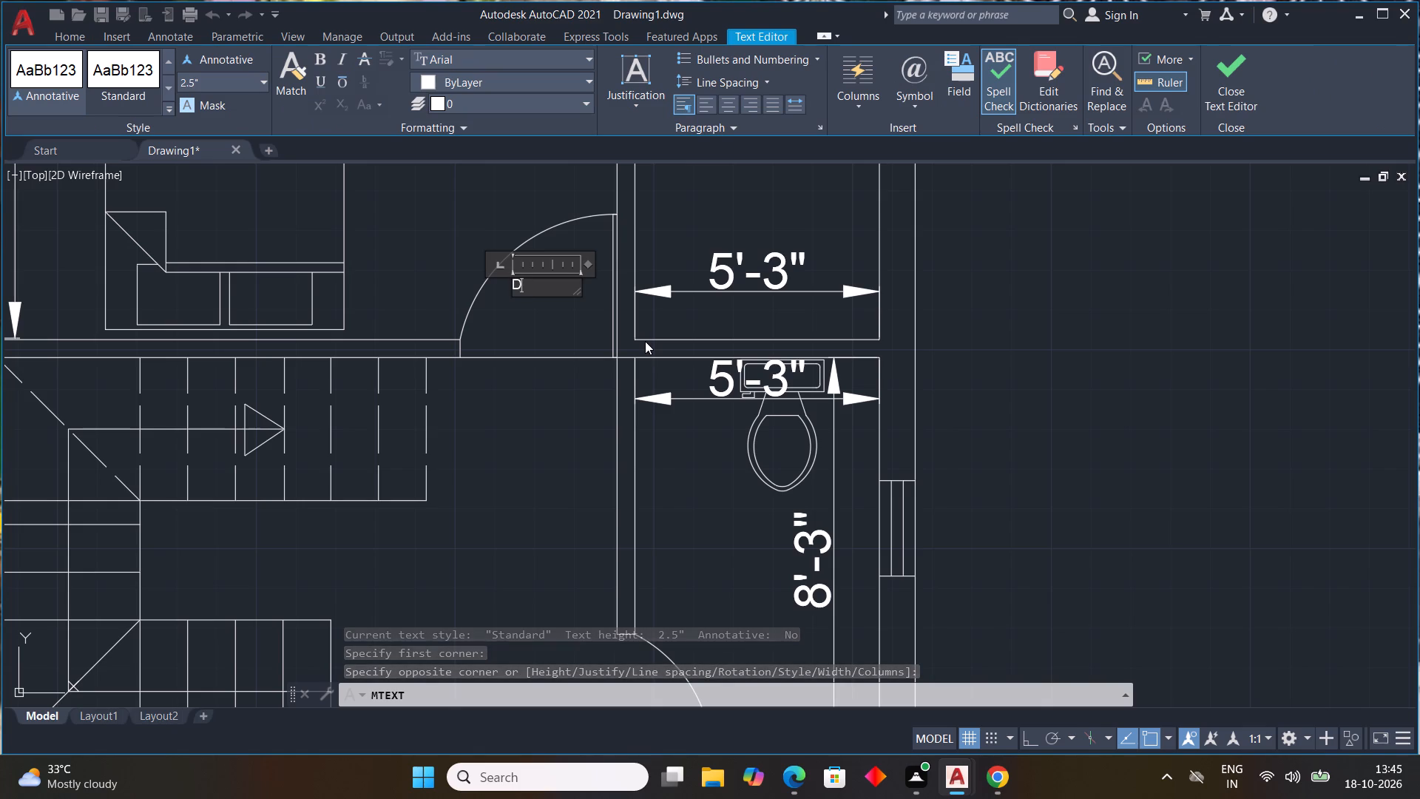
{"action": "key", "text": "space"}
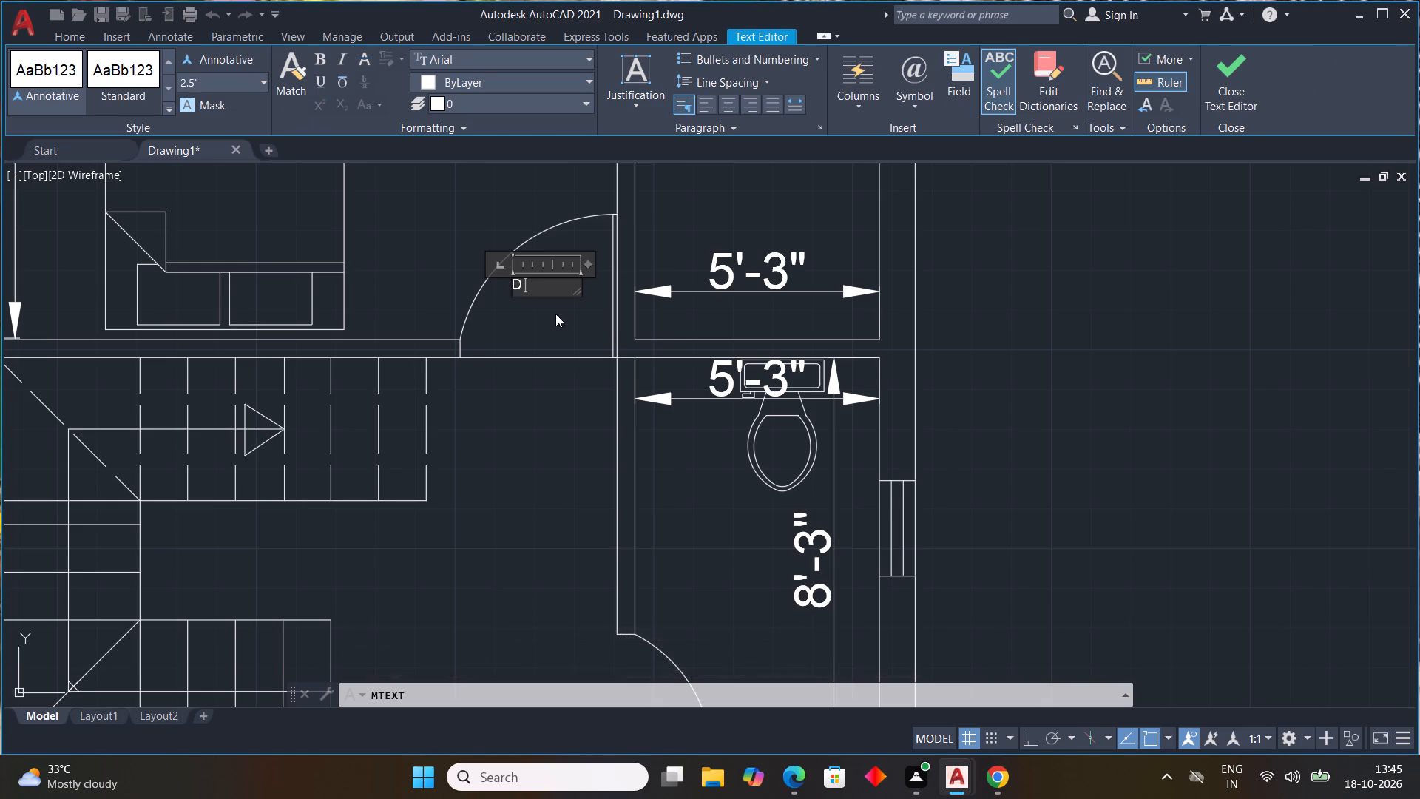
{"action": "key", "text": "Return"}
{"action": "left_click", "coordinate": [535, 328]}
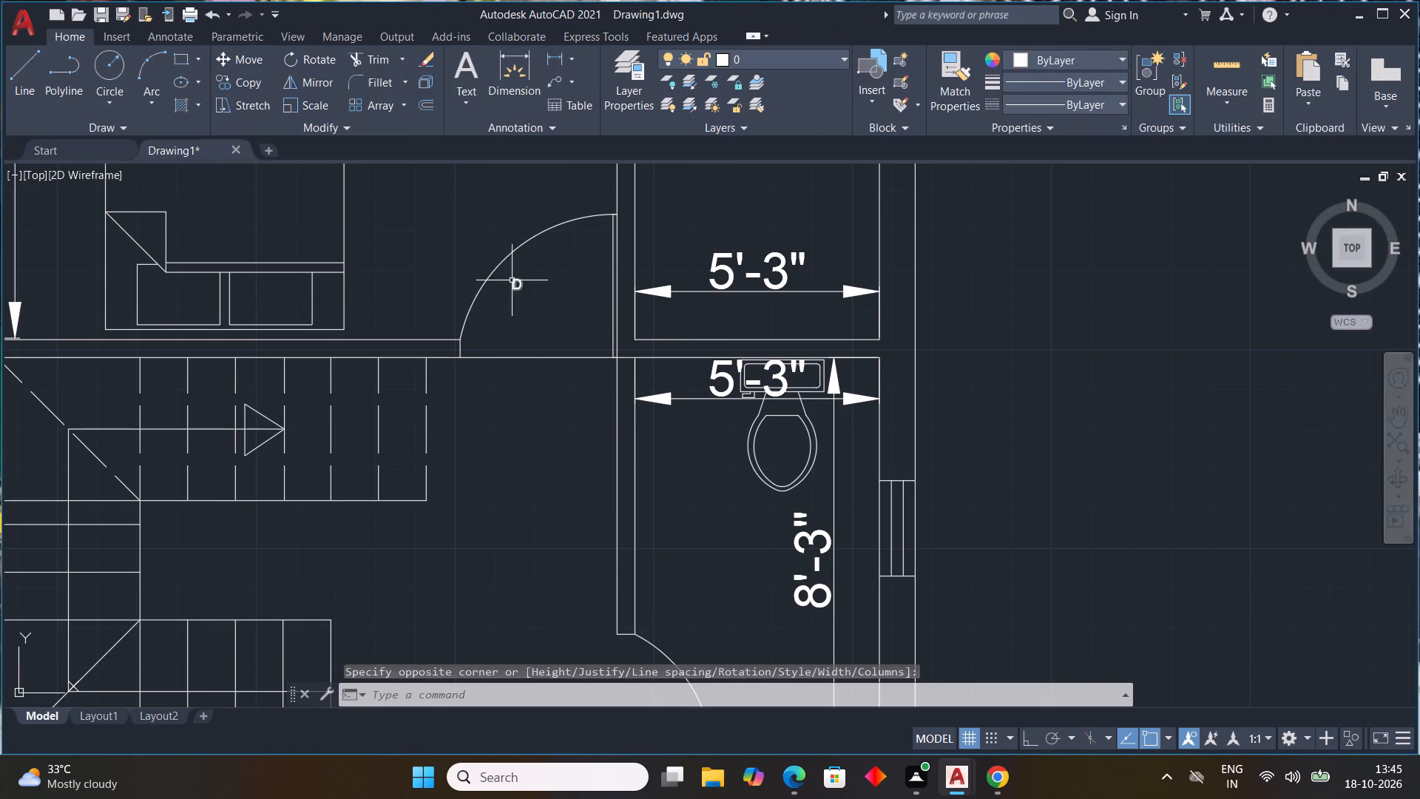
Set the text height of the bedroom door's "D" label to 9".
{"action": "left_click", "coordinate": [518, 280]}
{"action": "scroll", "coordinate": [300, 155], "scroll_direction": "down", "scroll_amount": 1}
{"action": "right_click", "coordinate": [312, 163]}
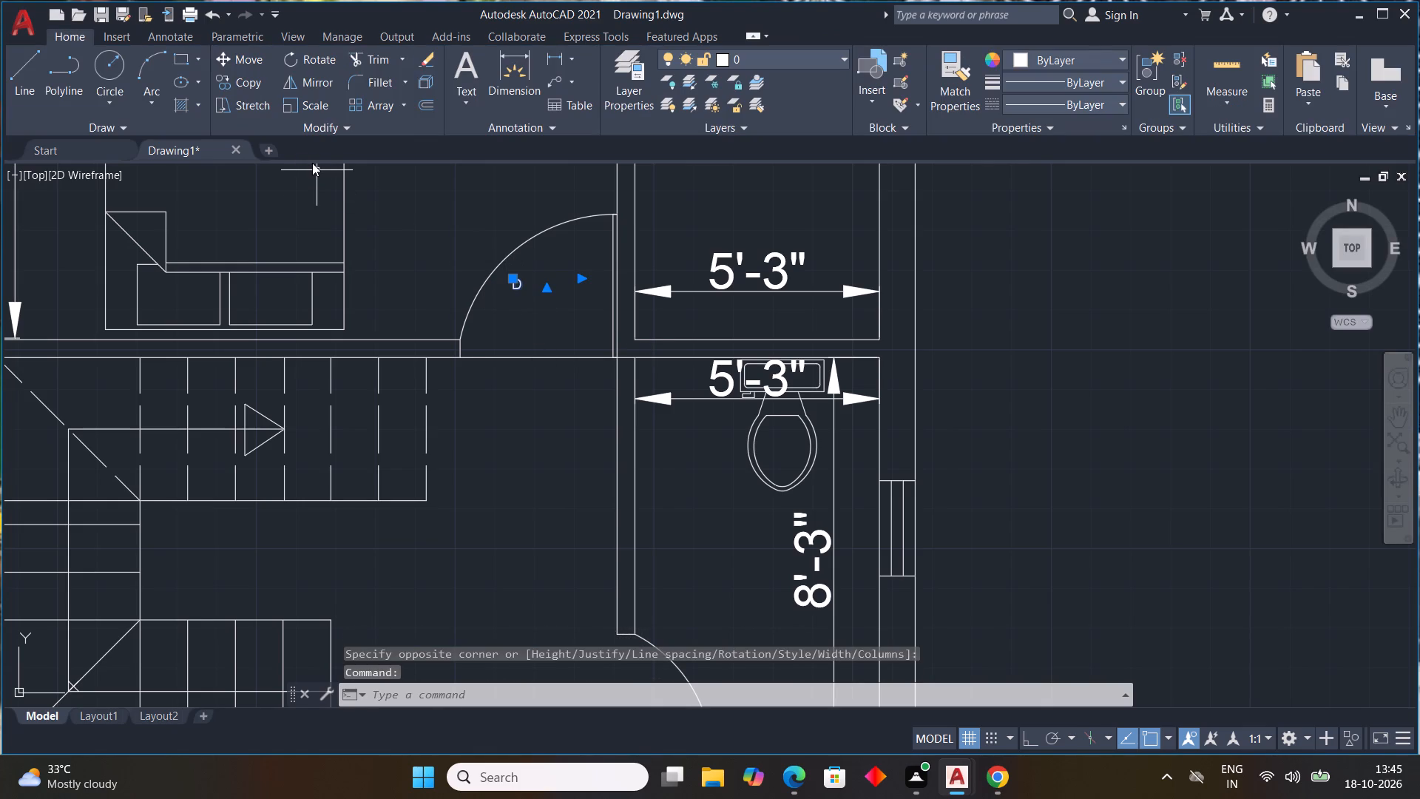
{"action": "right_click", "coordinate": [544, 223]}
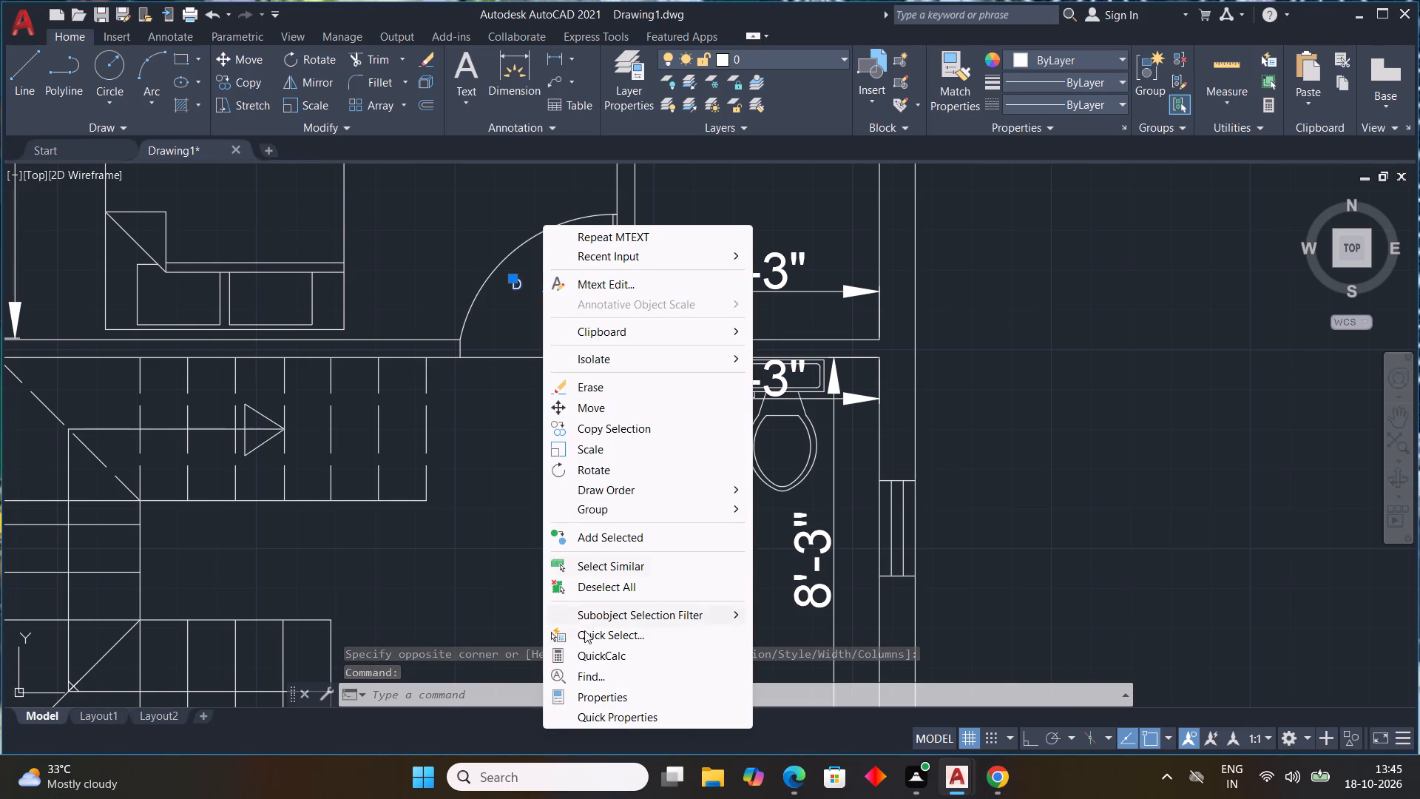
{"action": "left_click", "coordinate": [582, 695]}
{"action": "scroll", "coordinate": [64, 228], "scroll_direction": "down", "scroll_amount": 4}
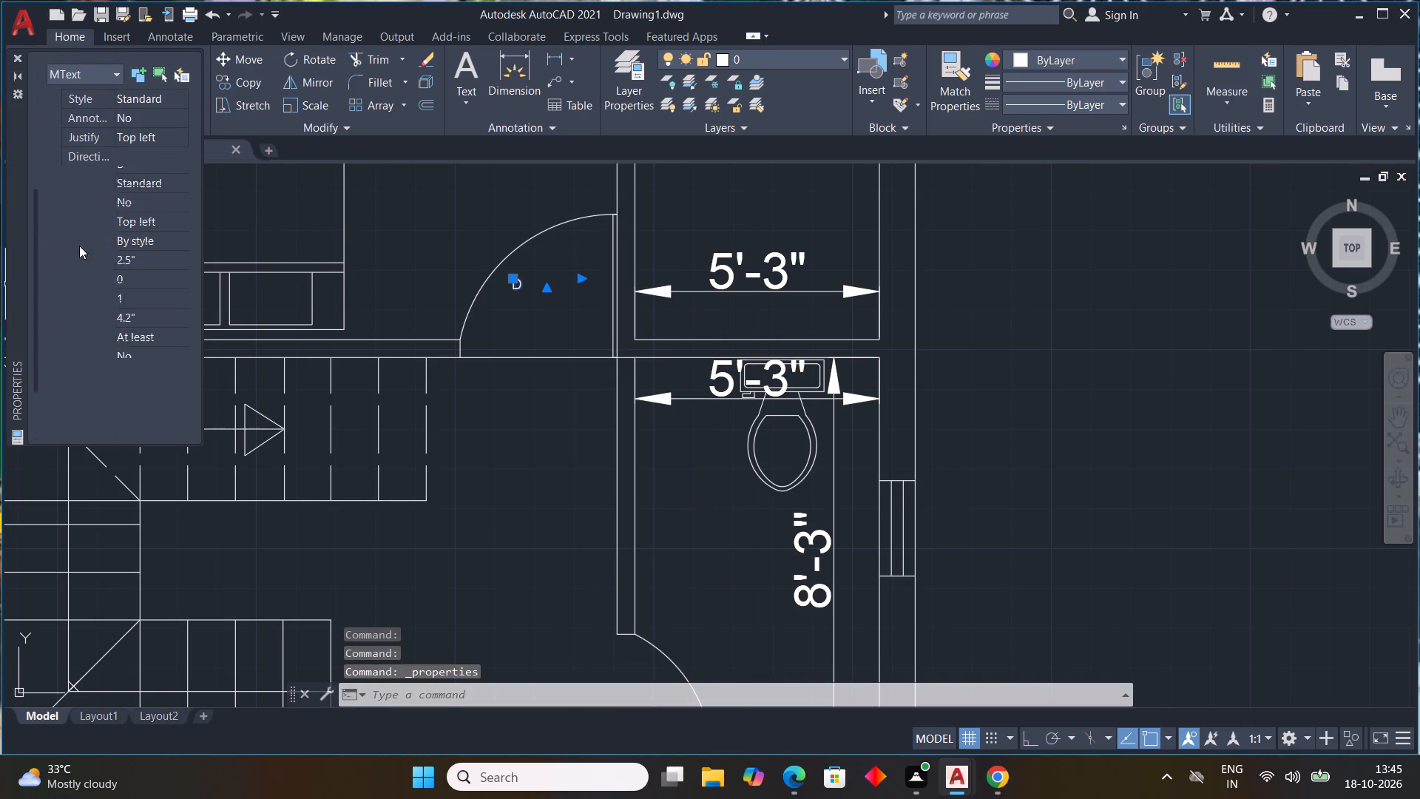
{"action": "left_click", "coordinate": [149, 176]}
{"action": "left_click_drag", "start_coordinate": [149, 176], "coordinate": [105, 169]}
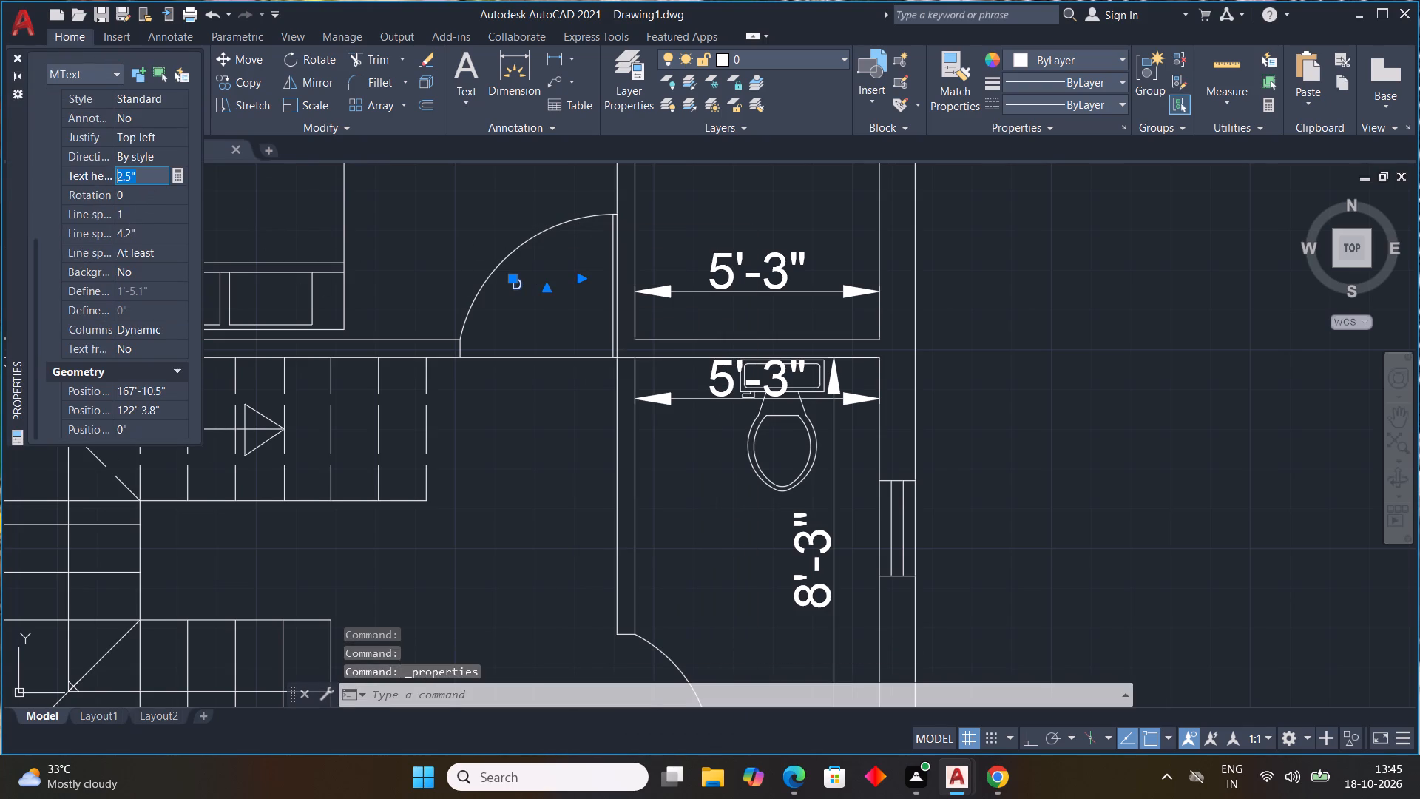
{"action": "left_click_drag", "start_coordinate": [105, 169], "coordinate": [98, 169]}
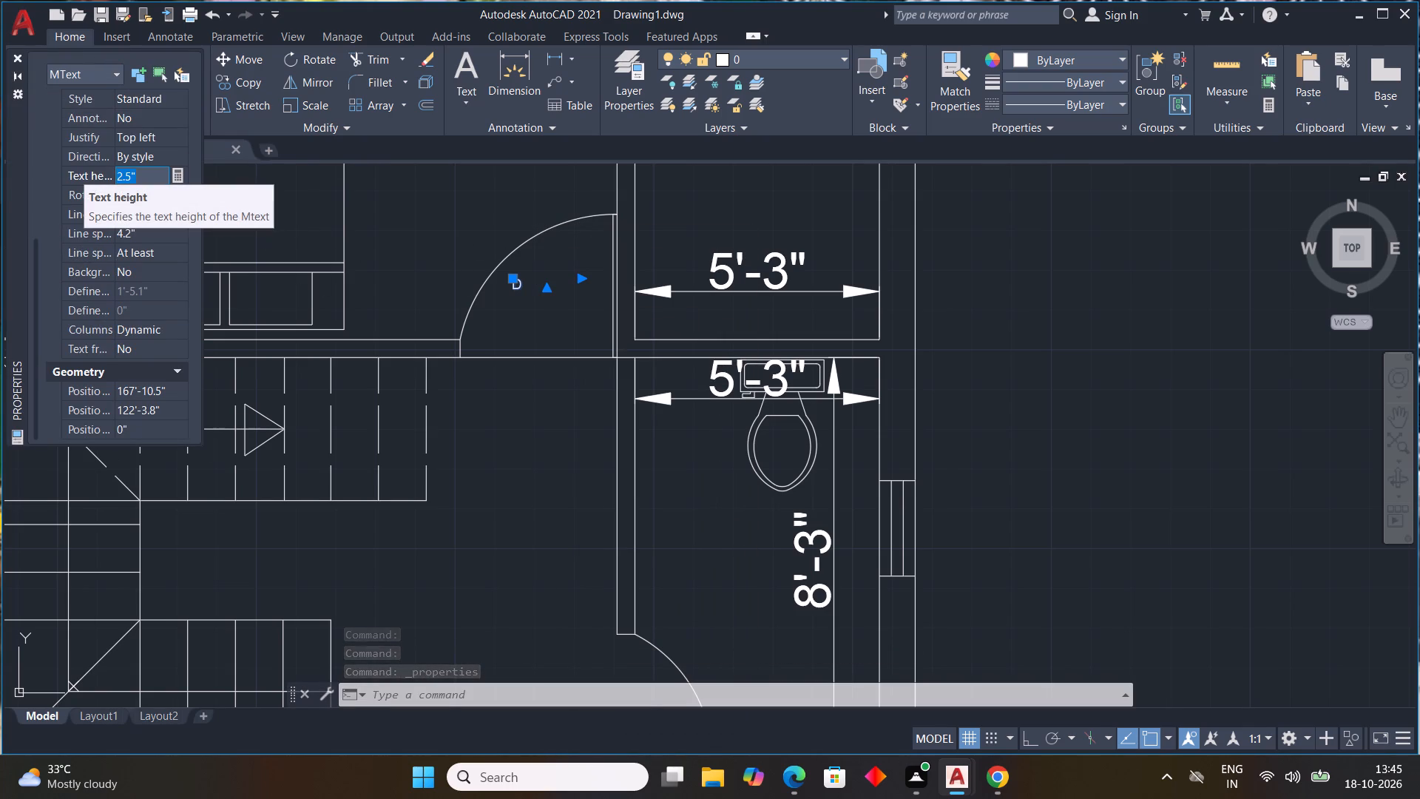
{"action": "key", "text": "9"}
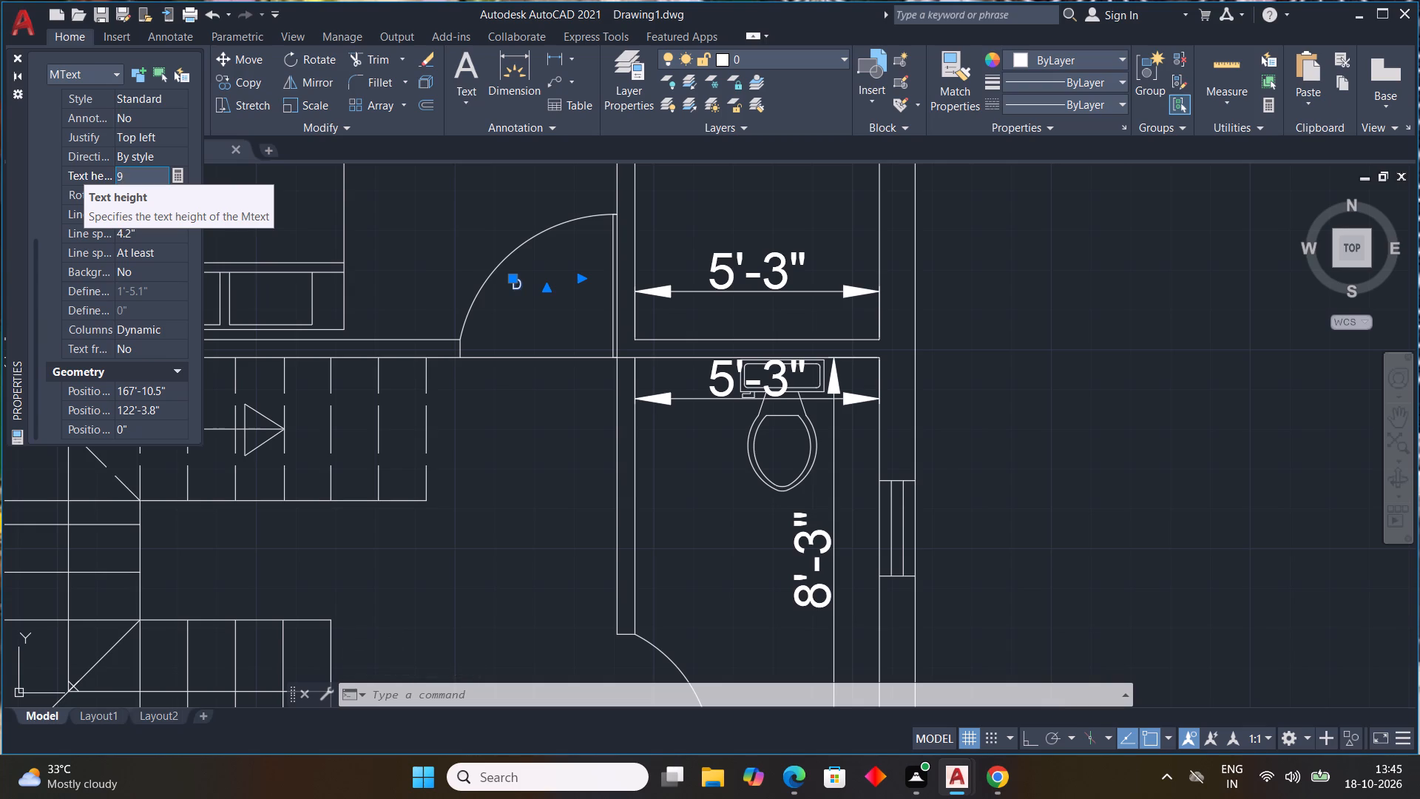
{"action": "key", "text": "shift+quotedbl"}
{"action": "key", "text": "Return"}
{"action": "key", "text": "Escape"}
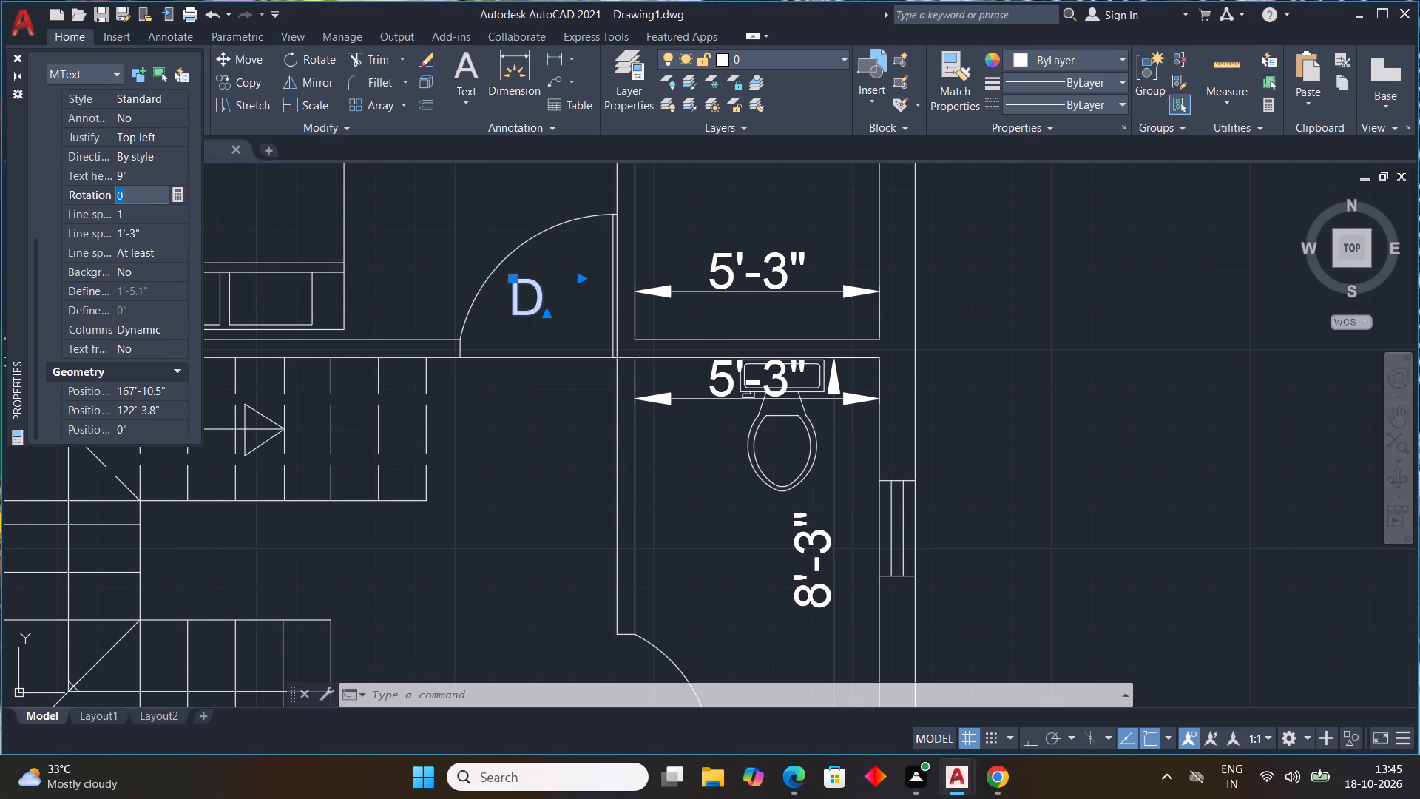
{"action": "key", "text": "Escape"}
{"action": "key", "text": "Escape"}
{"action": "key", "text": "Escape"}
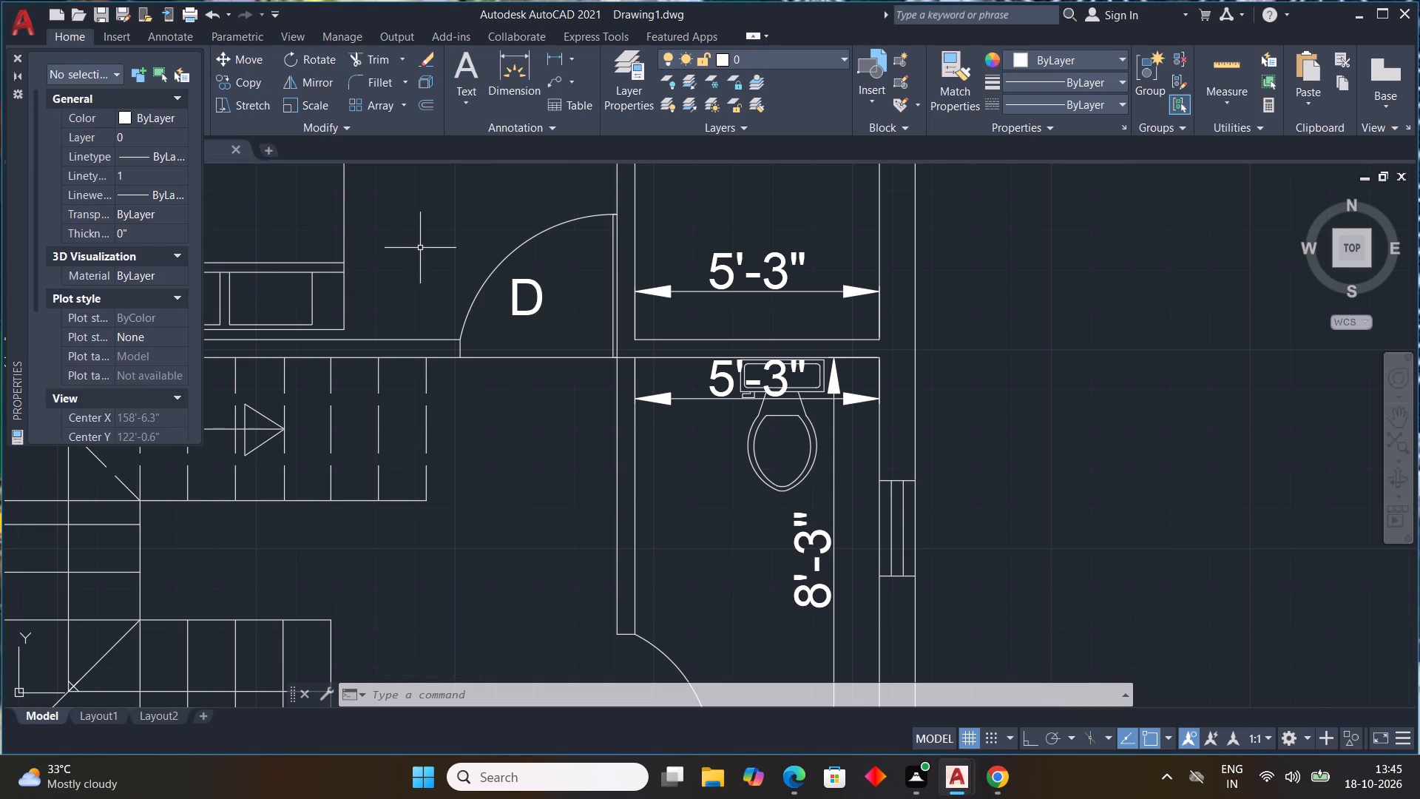
Copy the "D" label from the bedroom door to the main entrance door and the 8'-3" long bathroom's door.
{"action": "left_click", "coordinate": [536, 308]}
{"action": "key", "text": "c"}
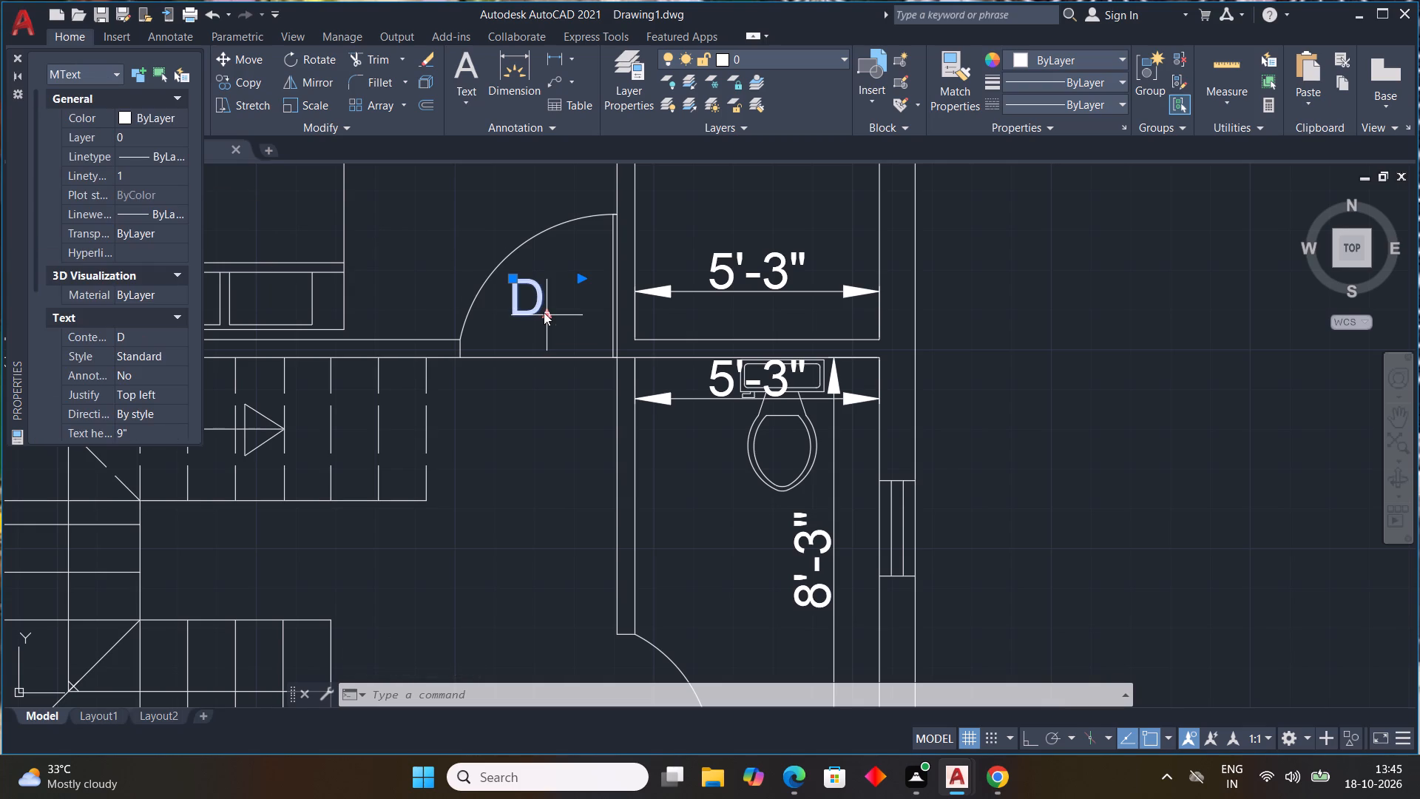
{"action": "key", "text": "o"}
{"action": "key", "text": "space"}
{"action": "left_click_drag", "start_coordinate": [514, 280], "coordinate": [515, 323]}
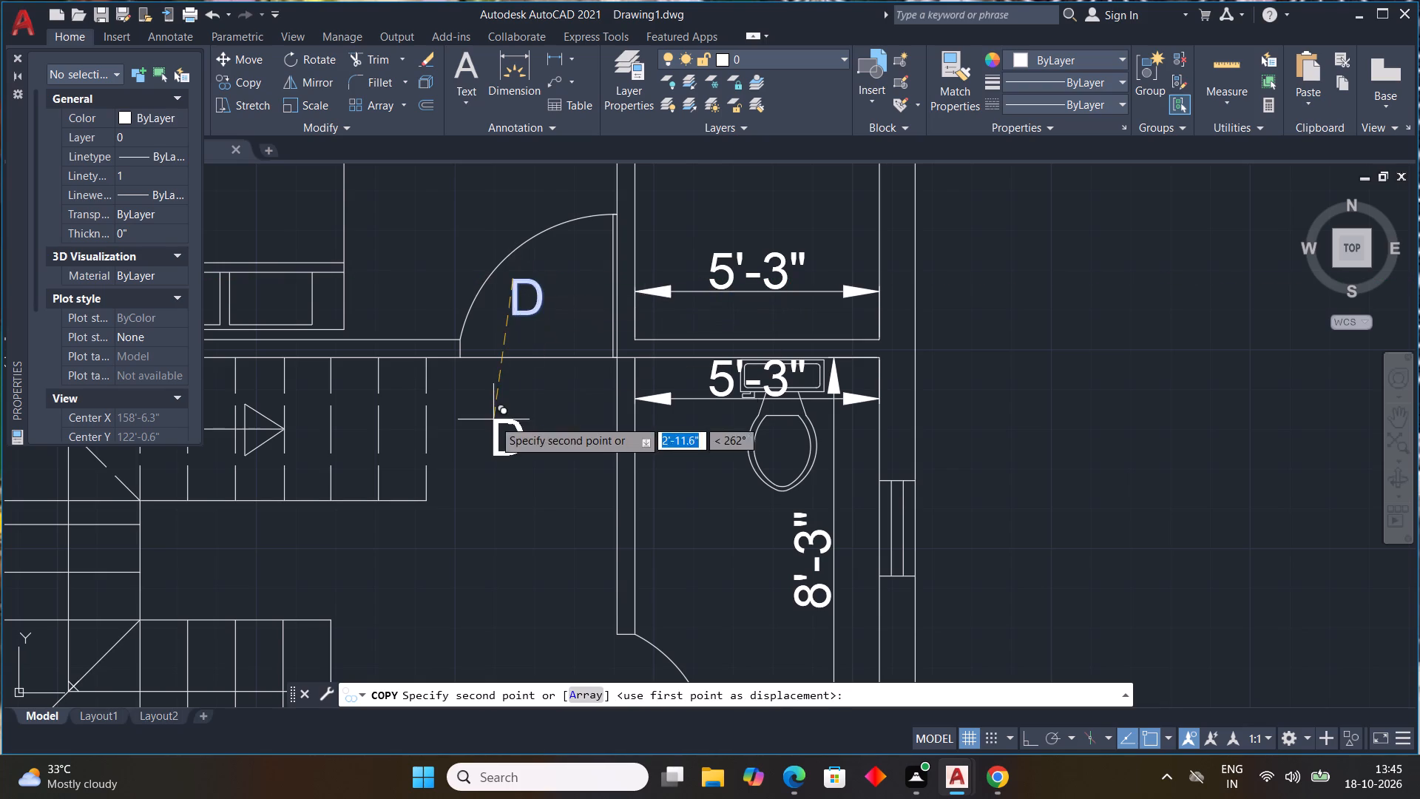
{"action": "scroll", "coordinate": [491, 445], "scroll_direction": "down", "scroll_amount": 3}
{"action": "middle_click_drag", "start_coordinate": [476, 553], "coordinate": [615, 246]}
{"action": "scroll", "coordinate": [532, 409], "scroll_direction": "up", "scroll_amount": 3}
{"action": "left_click", "coordinate": [521, 468]}
{"action": "scroll", "coordinate": [650, 466], "scroll_direction": "down", "scroll_amount": 1}
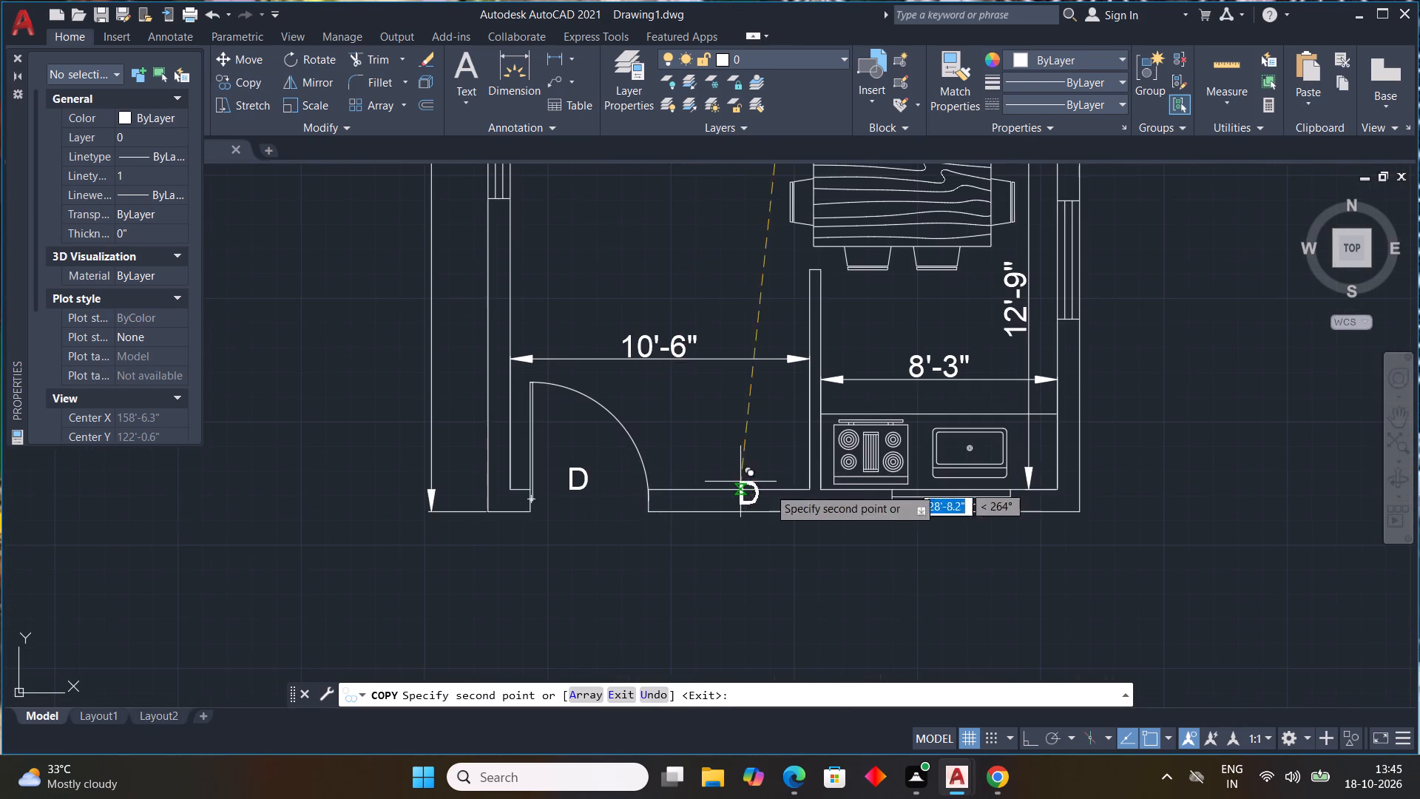
{"action": "scroll", "coordinate": [848, 490], "scroll_direction": "down", "scroll_amount": 1}
{"action": "middle_click_drag", "start_coordinate": [849, 490], "coordinate": [696, 622]}
{"action": "scroll", "coordinate": [714, 251], "scroll_direction": "up", "scroll_amount": 1}
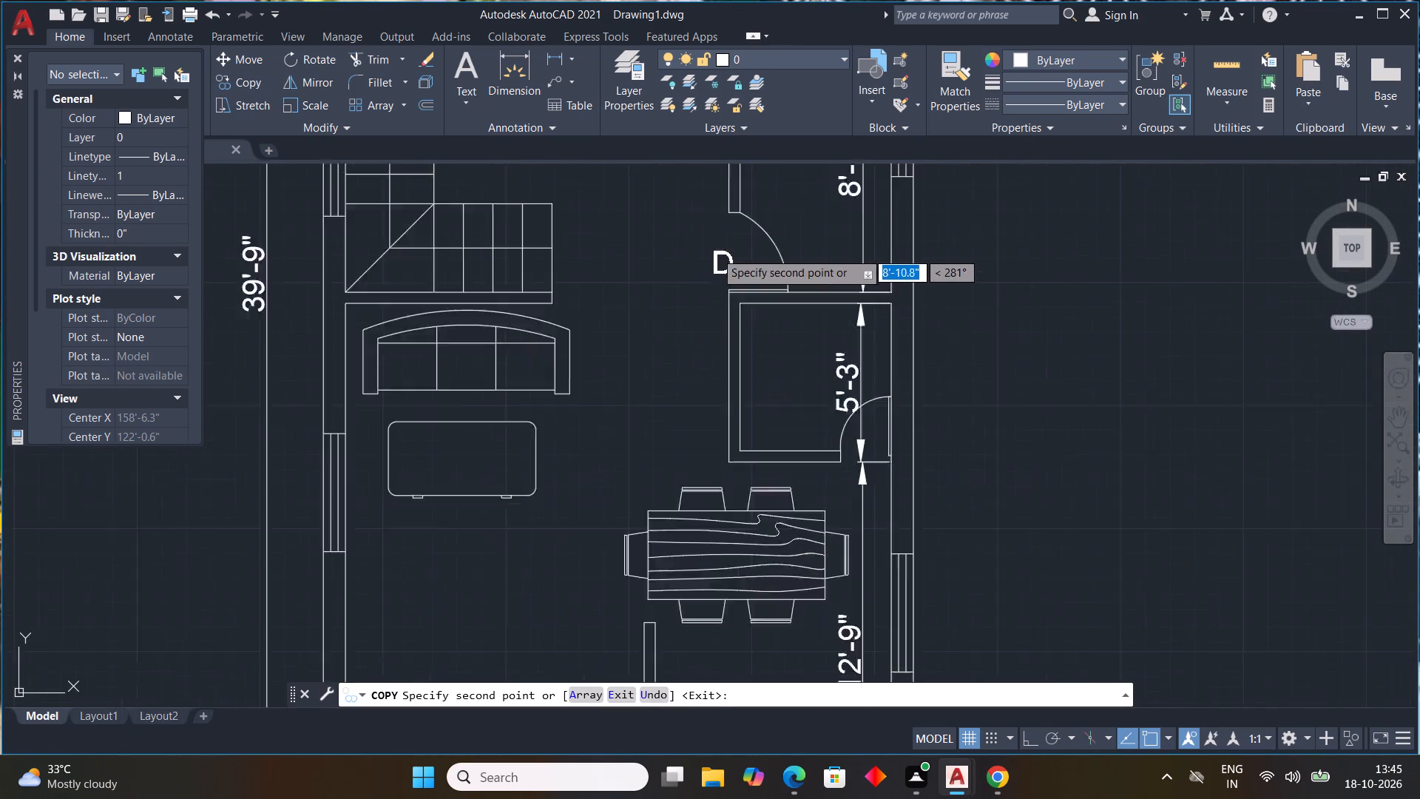
{"action": "scroll", "coordinate": [715, 252], "scroll_direction": "up", "scroll_amount": 2}
{"action": "left_click", "coordinate": [761, 242]}
{"action": "scroll", "coordinate": [792, 335], "scroll_direction": "down", "scroll_amount": 5}
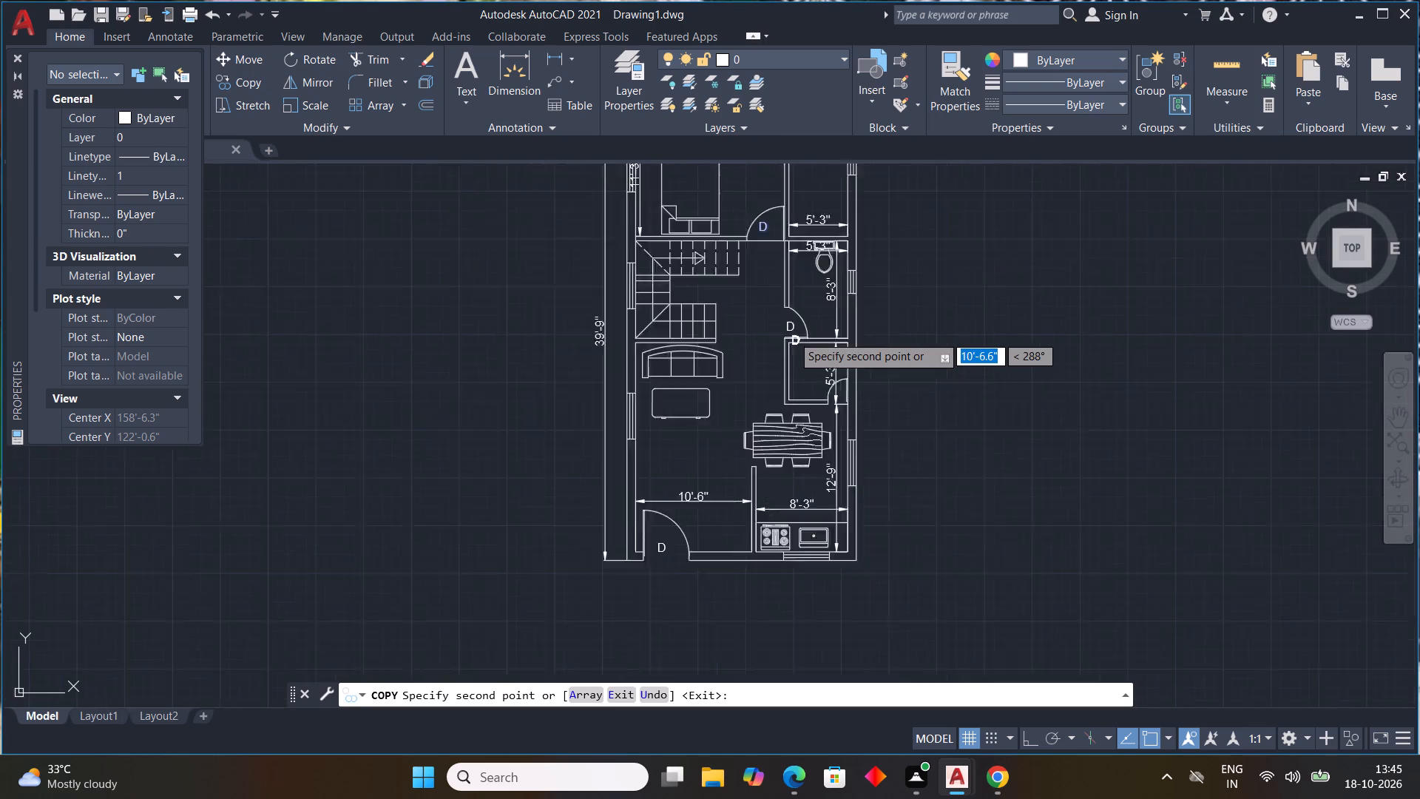
Place further copies of the "D" label at the door of the bathroom beside the bedroom and the 5'-3" room's door.
{"action": "scroll", "coordinate": [788, 192], "scroll_direction": "up", "scroll_amount": 4}
{"action": "left_click", "coordinate": [799, 243]}
{"action": "scroll", "coordinate": [876, 266], "scroll_direction": "down", "scroll_amount": 4}
{"action": "scroll", "coordinate": [801, 474], "scroll_direction": "up", "scroll_amount": 3}
{"action": "scroll", "coordinate": [799, 471], "scroll_direction": "down", "scroll_amount": 3}
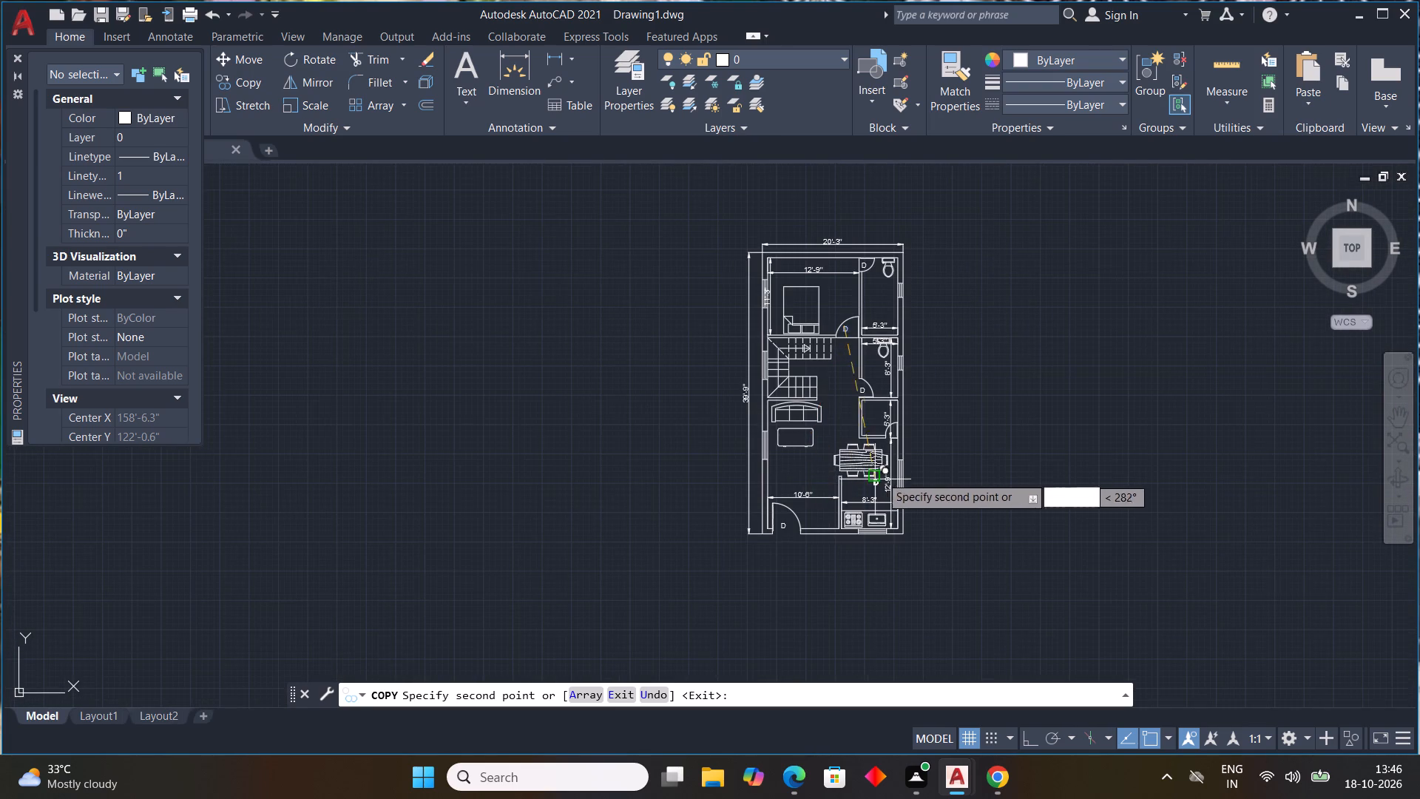
{"action": "scroll", "coordinate": [896, 438], "scroll_direction": "up", "scroll_amount": 4}
{"action": "left_click", "coordinate": [876, 394]}
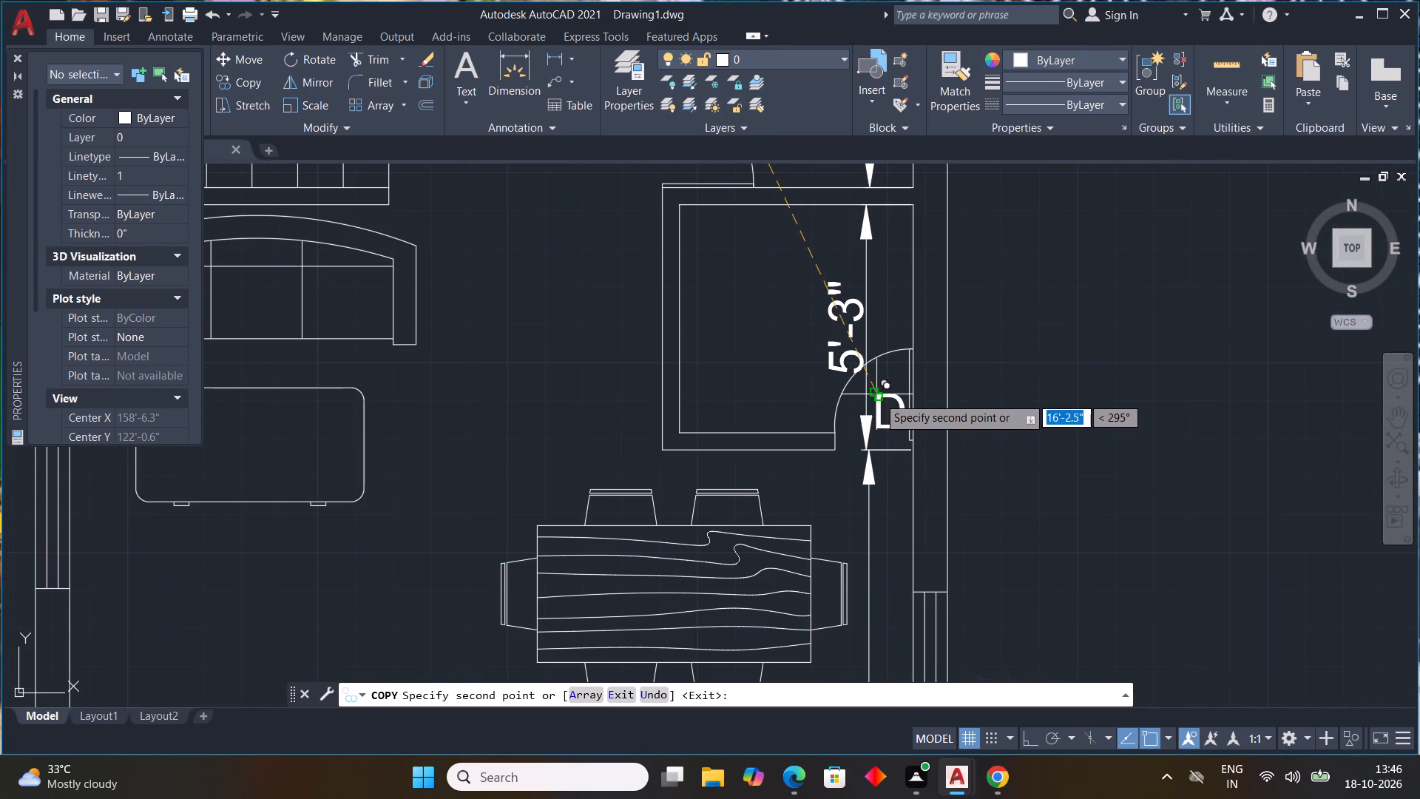
{"action": "scroll", "coordinate": [924, 504], "scroll_direction": "down", "scroll_amount": 3}
{"action": "middle_click_drag", "start_coordinate": [967, 533], "coordinate": [947, 449]}
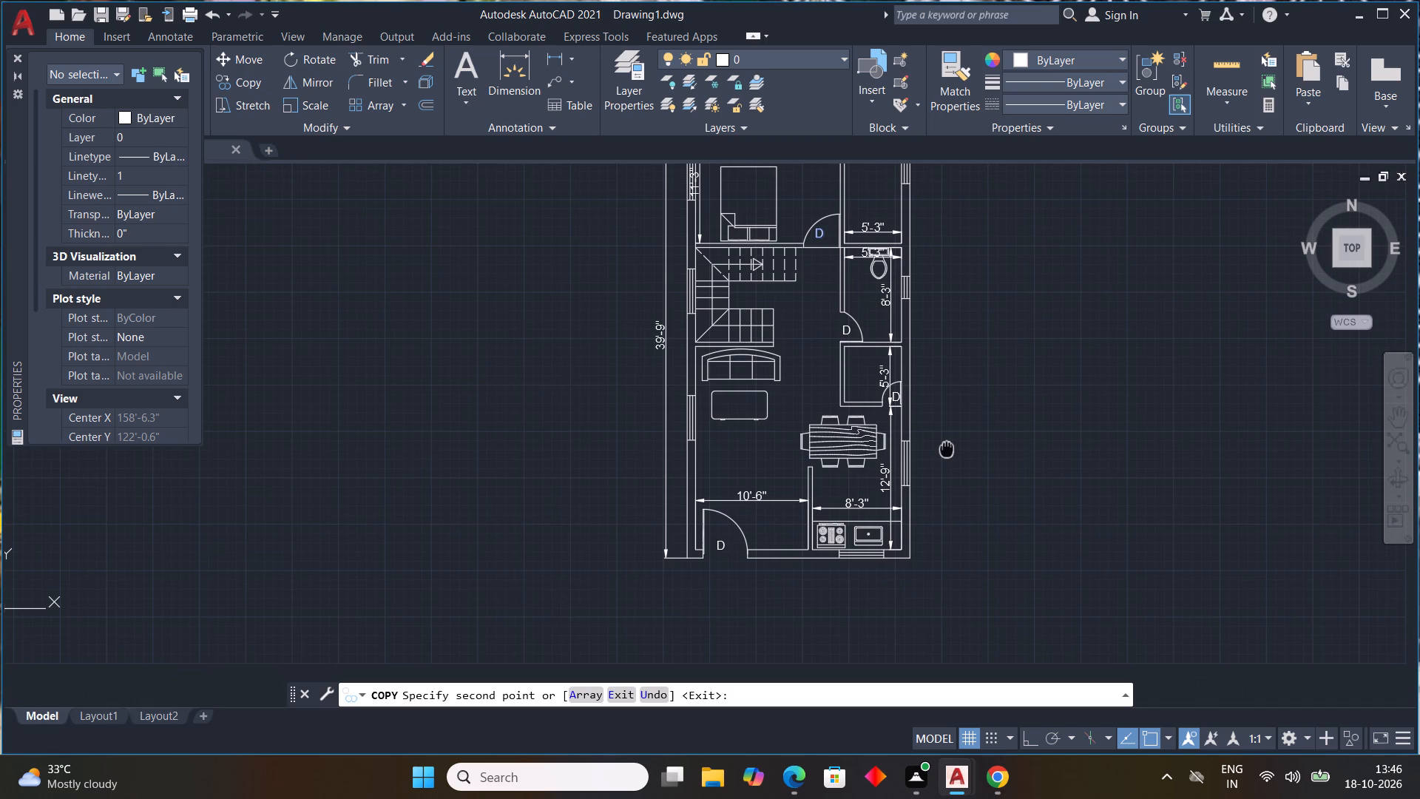
{"action": "middle_click_drag", "start_coordinate": [947, 449], "coordinate": [946, 449]}
{"action": "key", "text": "Escape"}
{"action": "key", "text": "Escape"}
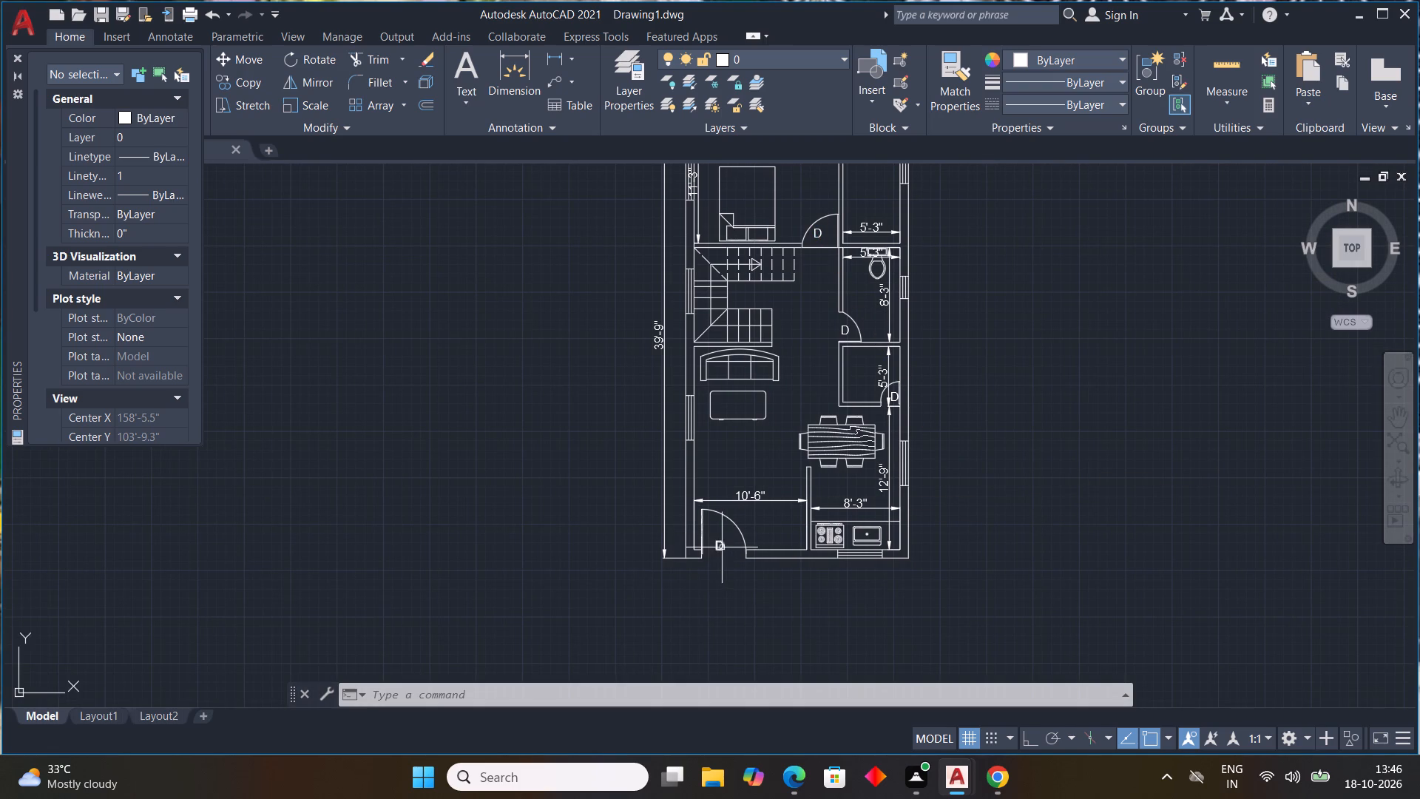
Copy the entrance door's "D" label to just outside the living area window, between the outer wall and the overall length dimension.
{"action": "left_click", "coordinate": [721, 547]}
{"action": "key", "text": "c"}
{"action": "type", "text": "O"}
{"action": "key", "text": "space"}
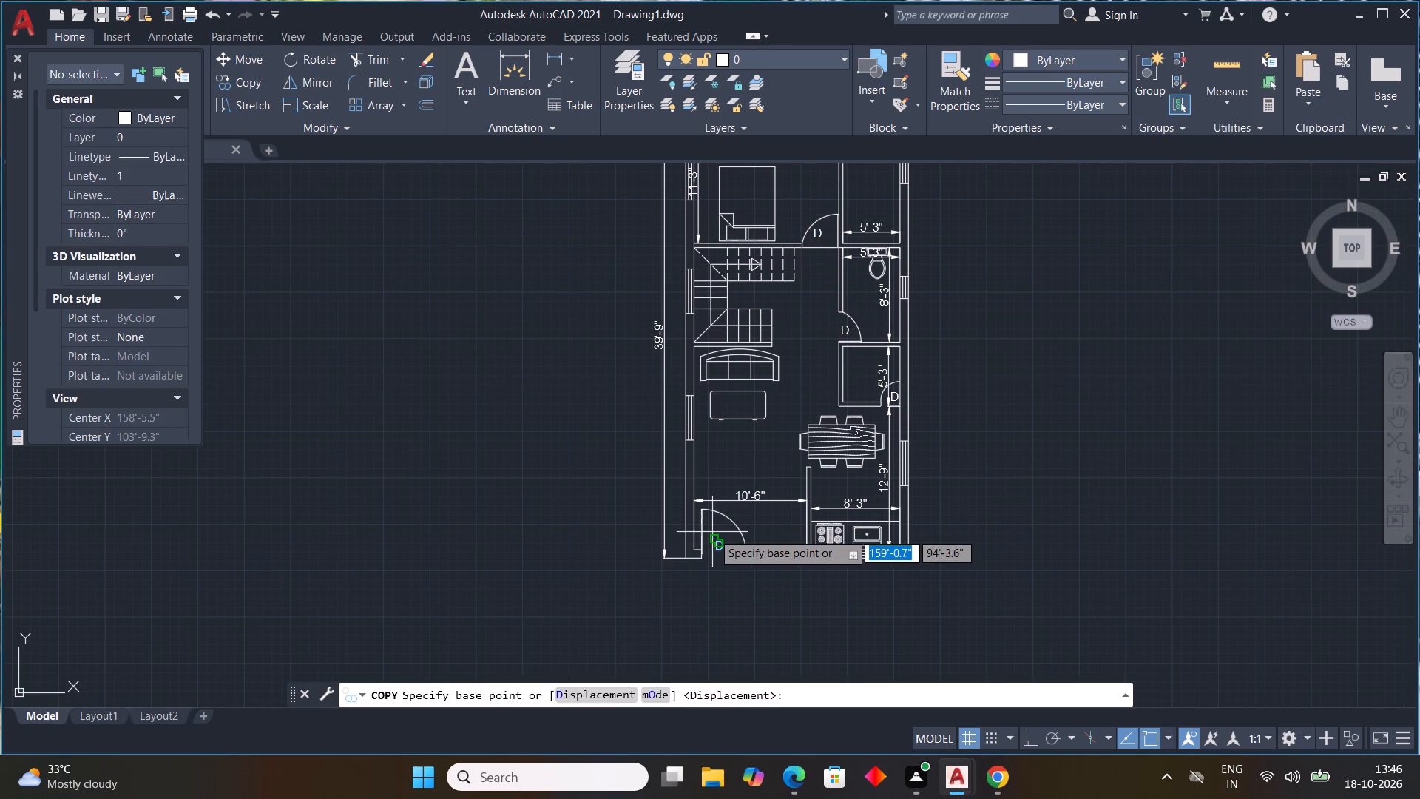
{"action": "left_click", "coordinate": [712, 531]}
{"action": "scroll", "coordinate": [664, 413], "scroll_direction": "up", "scroll_amount": 2}
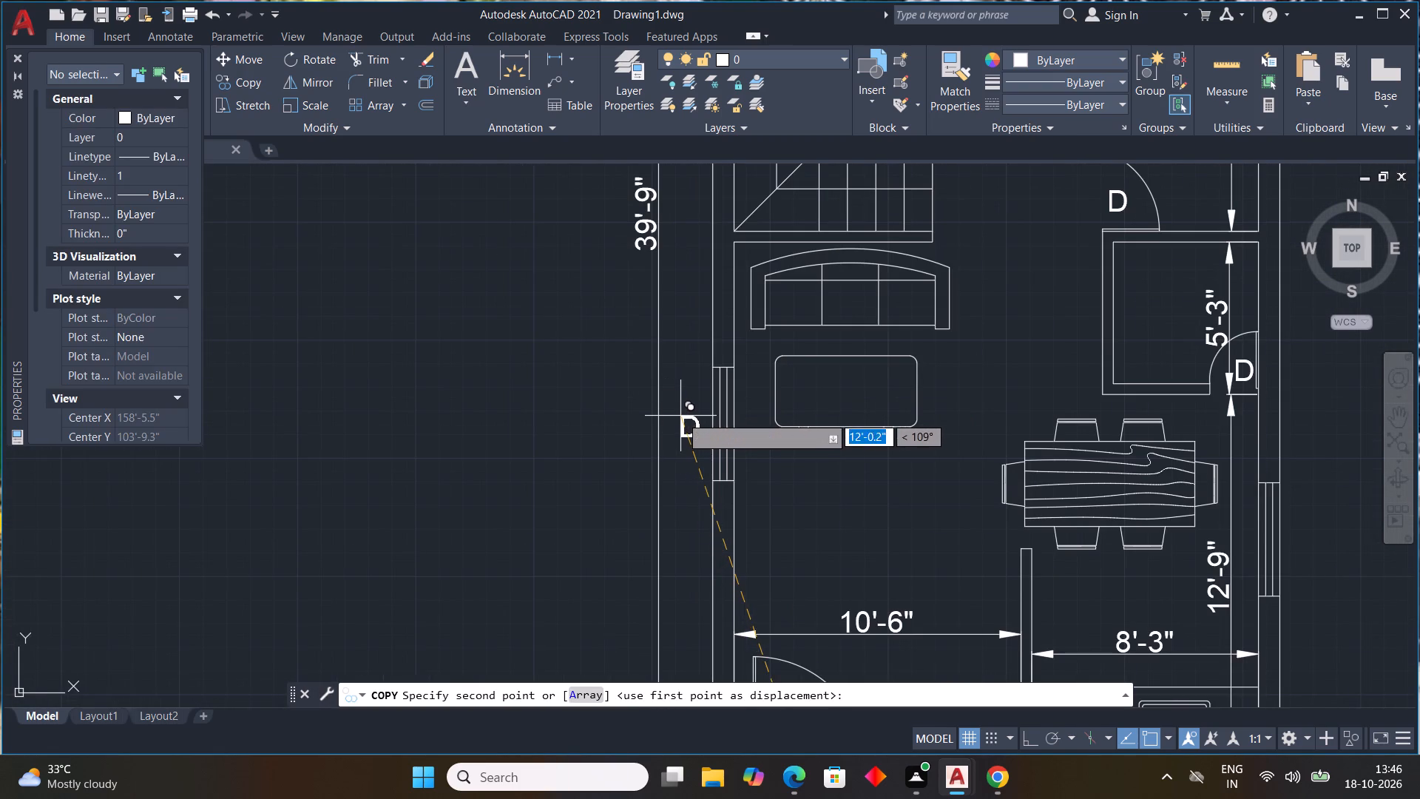
{"action": "left_click", "coordinate": [680, 416]}
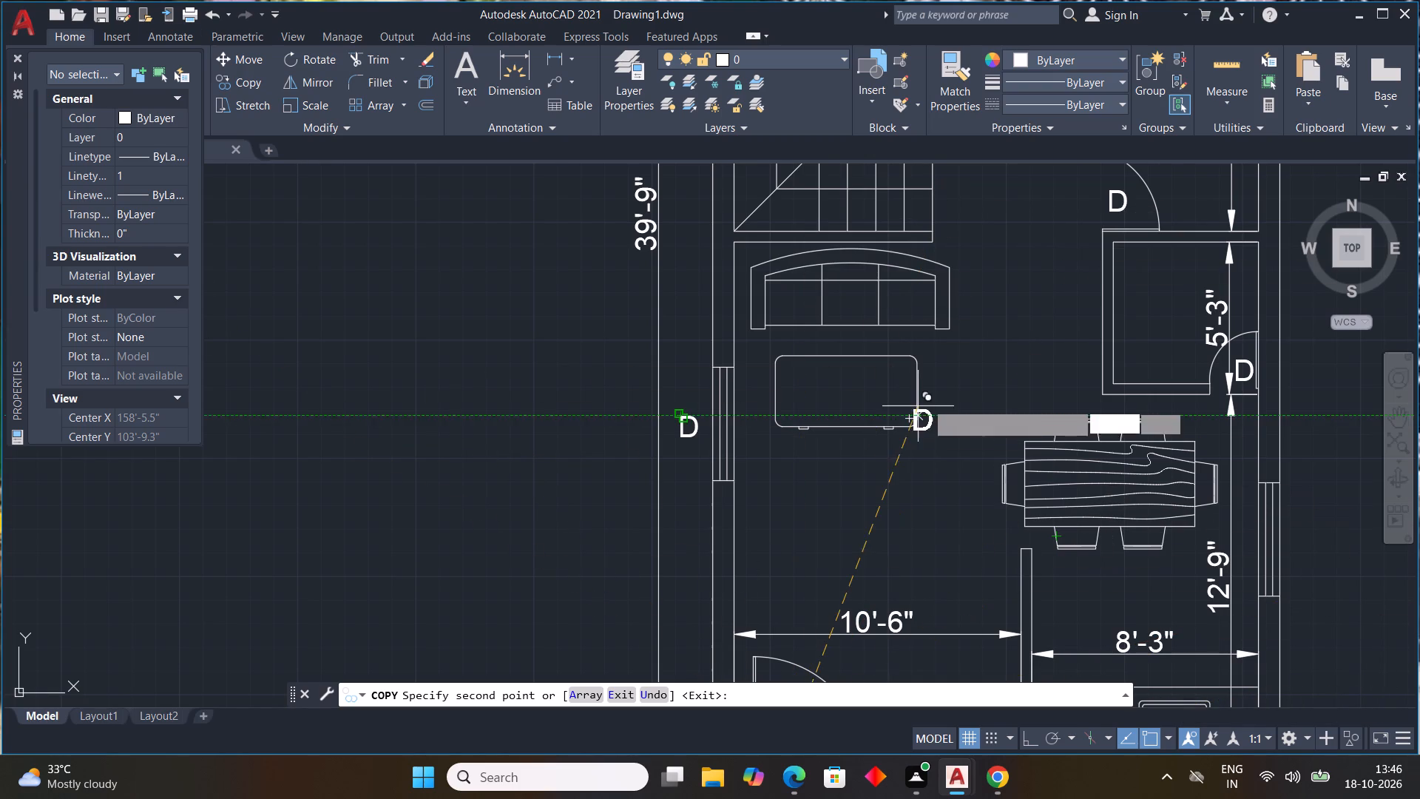
{"action": "scroll", "coordinate": [927, 401], "scroll_direction": "down", "scroll_amount": 1, "text": "ctrl"}
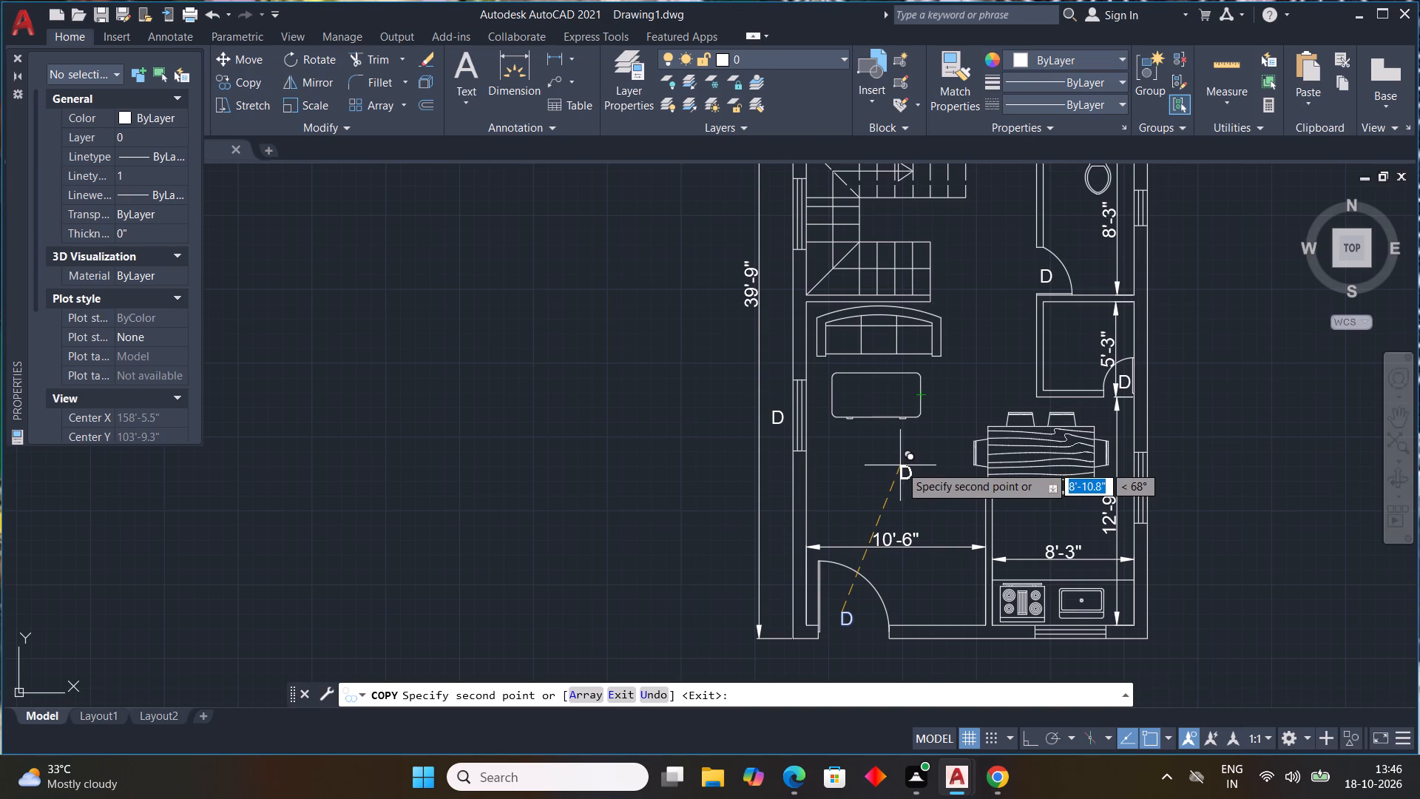
{"action": "key", "text": "Escape"}
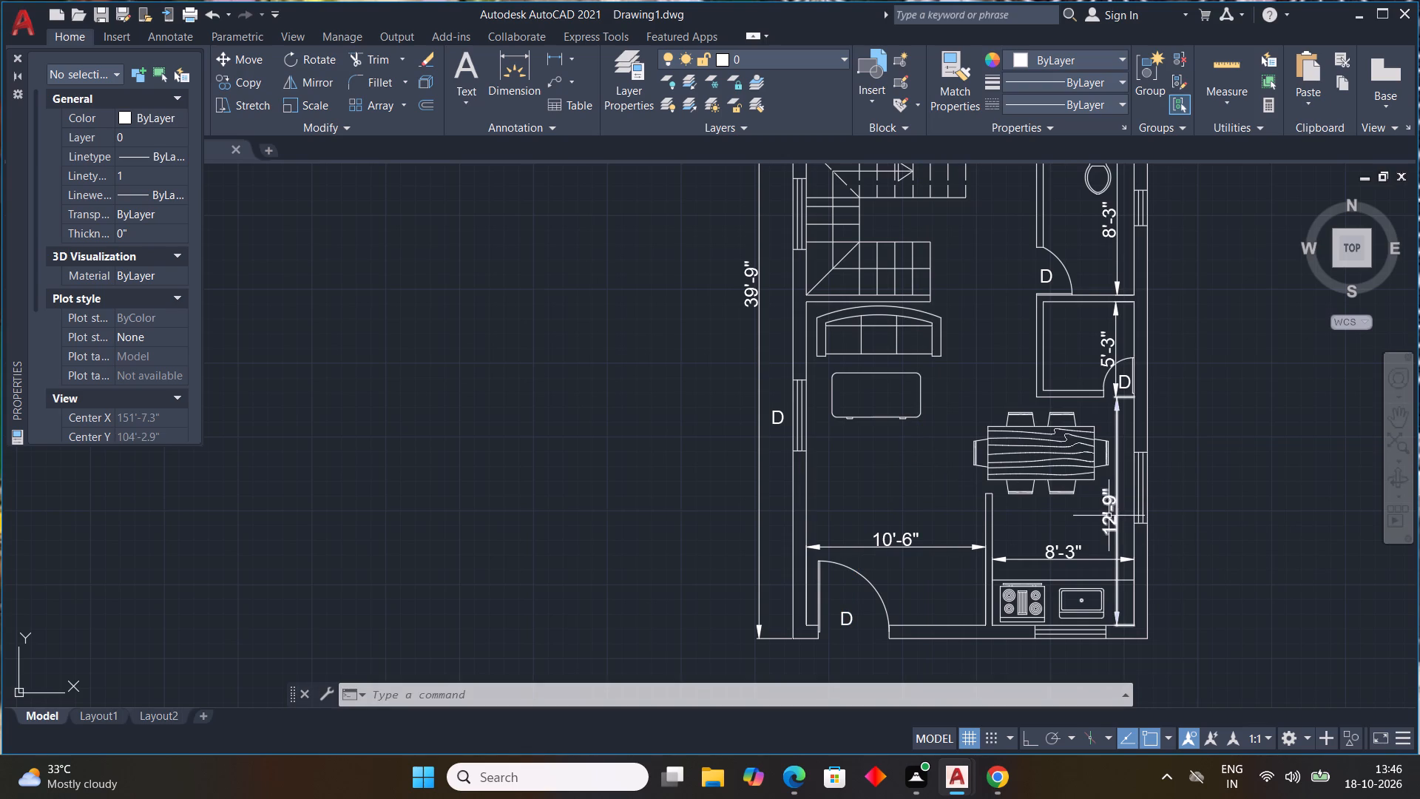
Add a 9" high multiline text label "W" just outside the dining area window beside the 12'-9" dimension.
{"action": "key", "text": "t"}
{"action": "key", "text": "Return"}
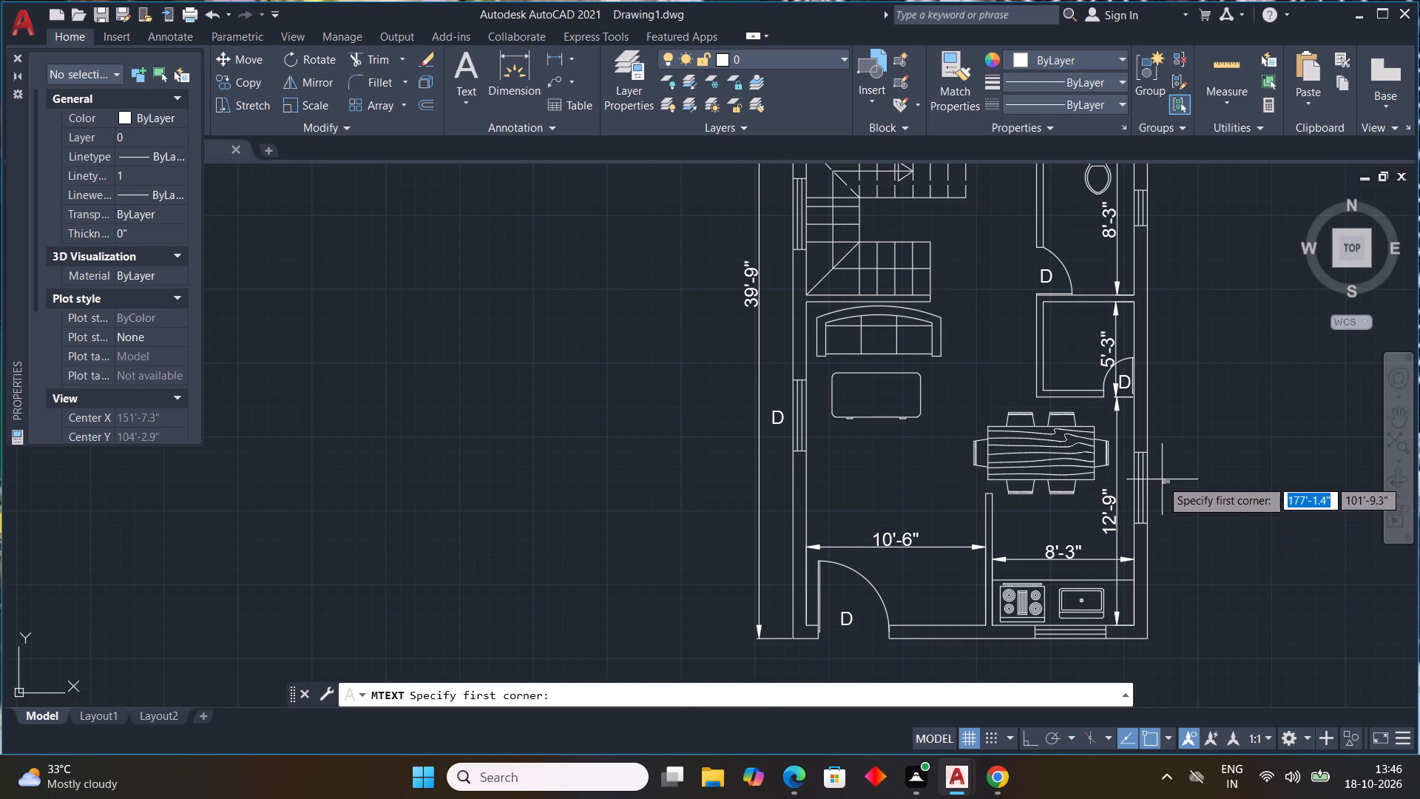
{"action": "left_click", "coordinate": [1158, 479]}
{"action": "left_click", "coordinate": [1203, 519]}
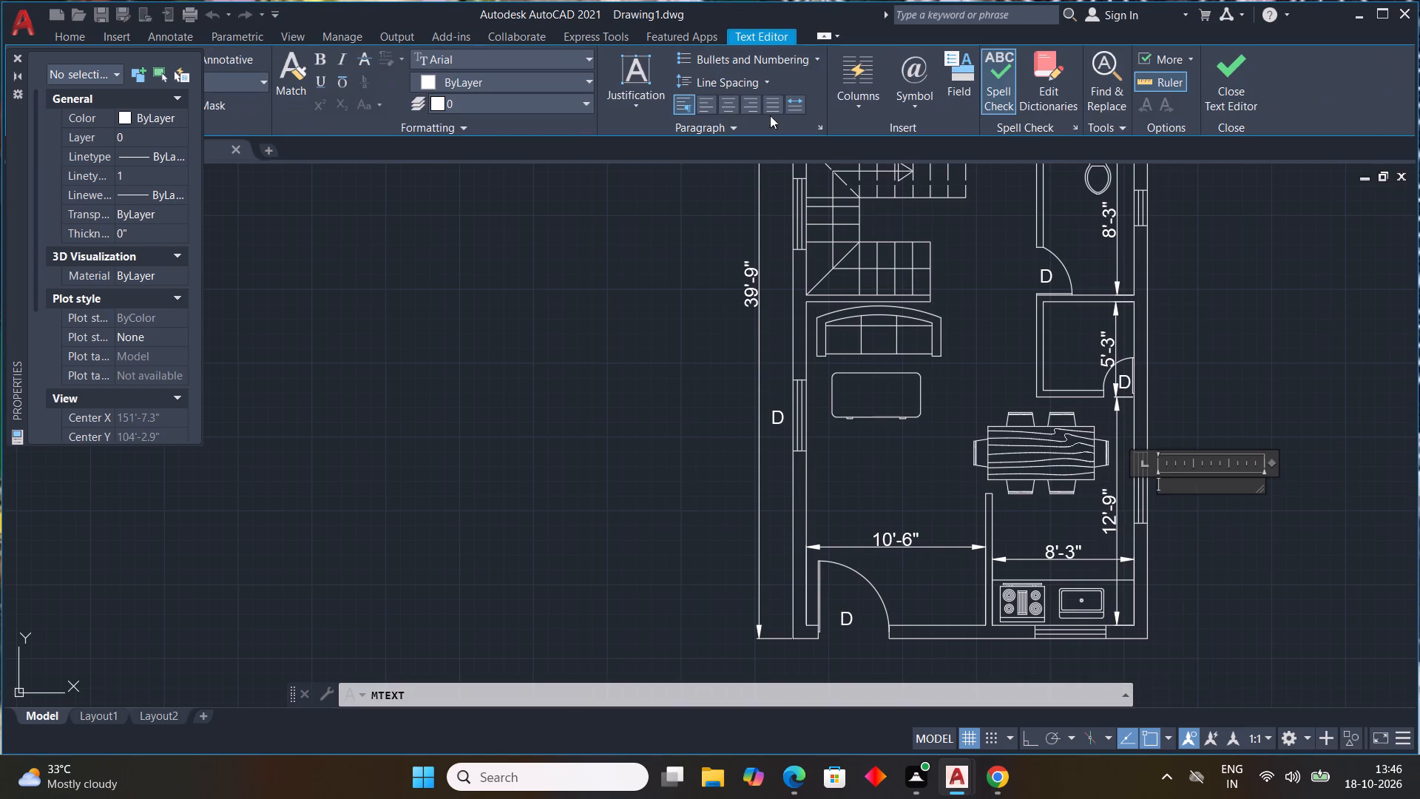
{"action": "left_click", "coordinate": [269, 84]}
{"action": "left_click", "coordinate": [14, 49]}
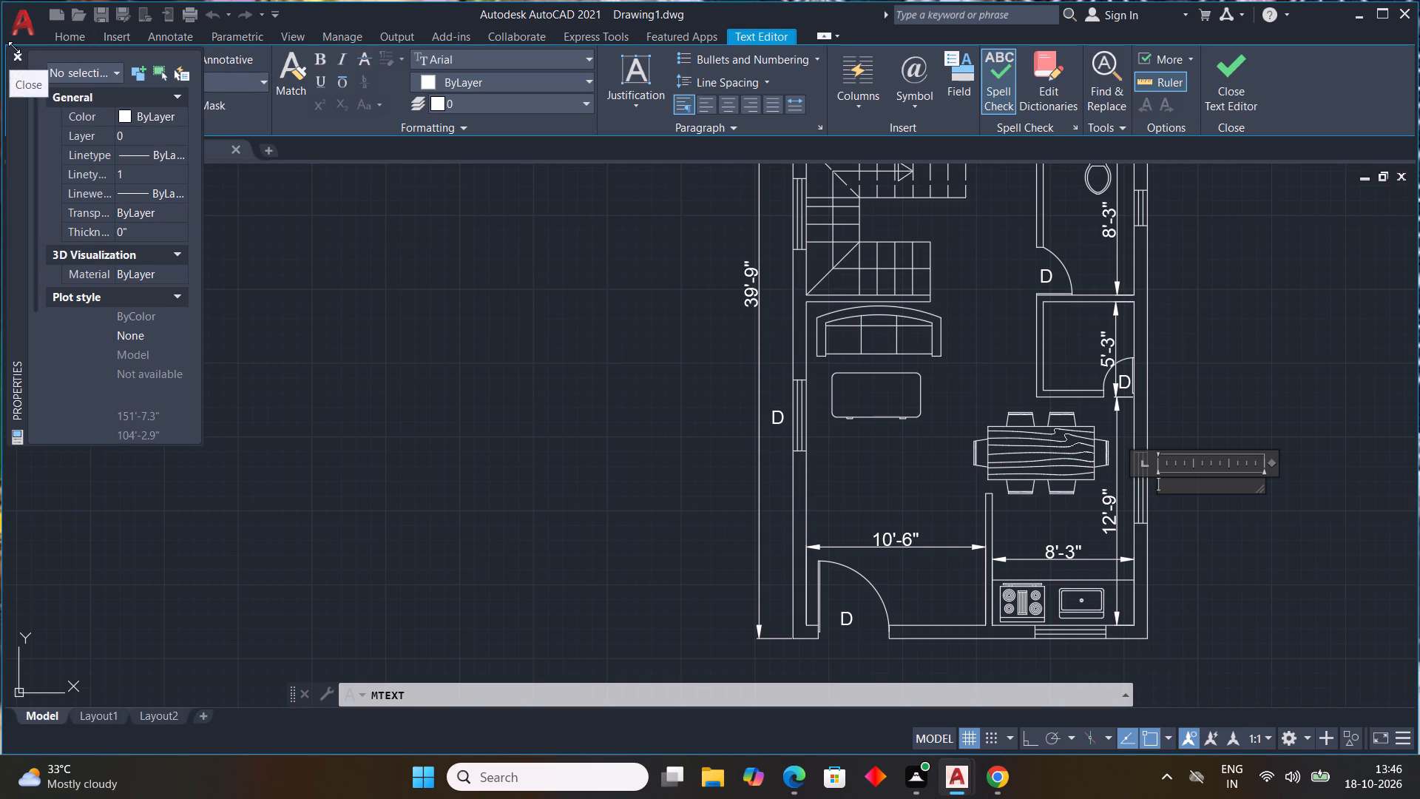
{"action": "left_click", "coordinate": [15, 51]}
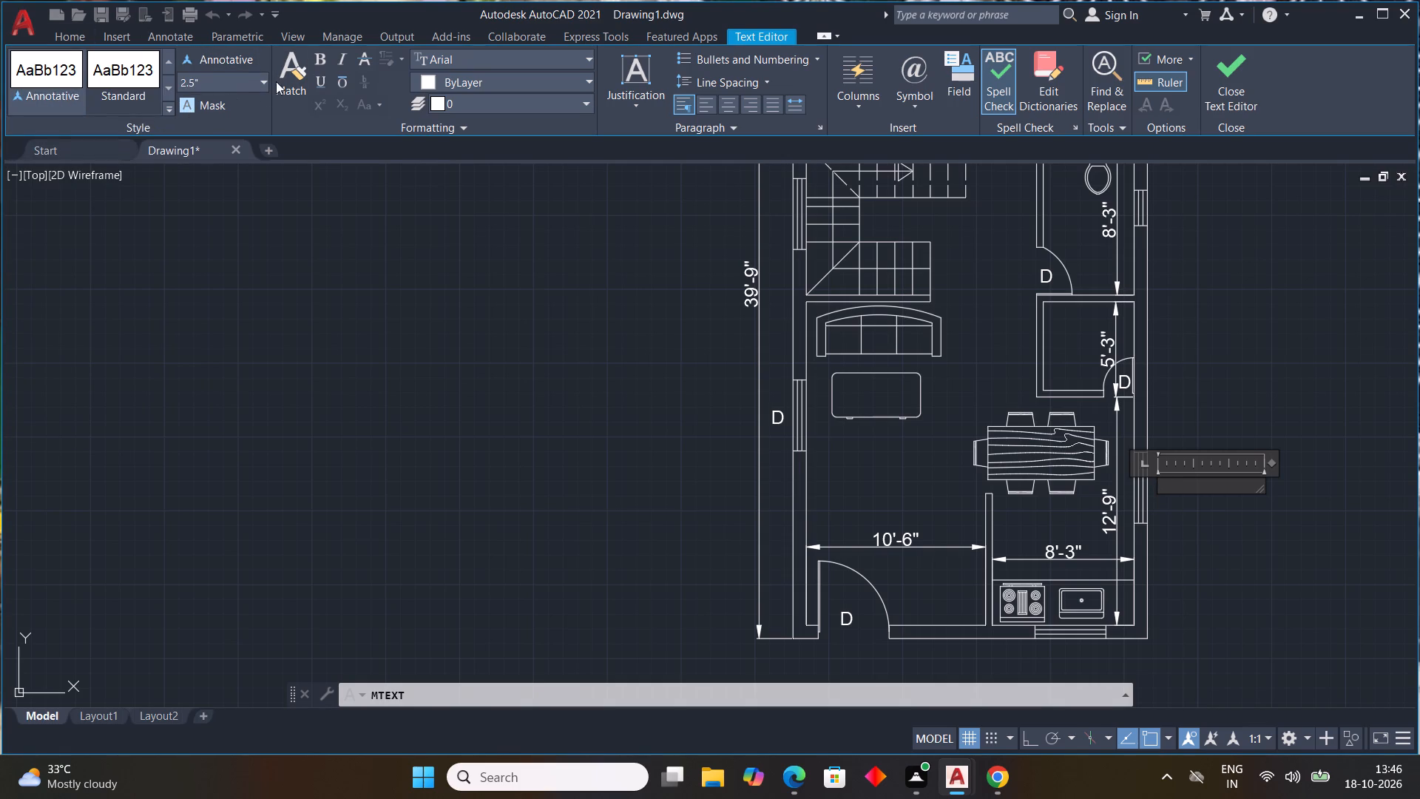
{"action": "left_click", "coordinate": [262, 84]}
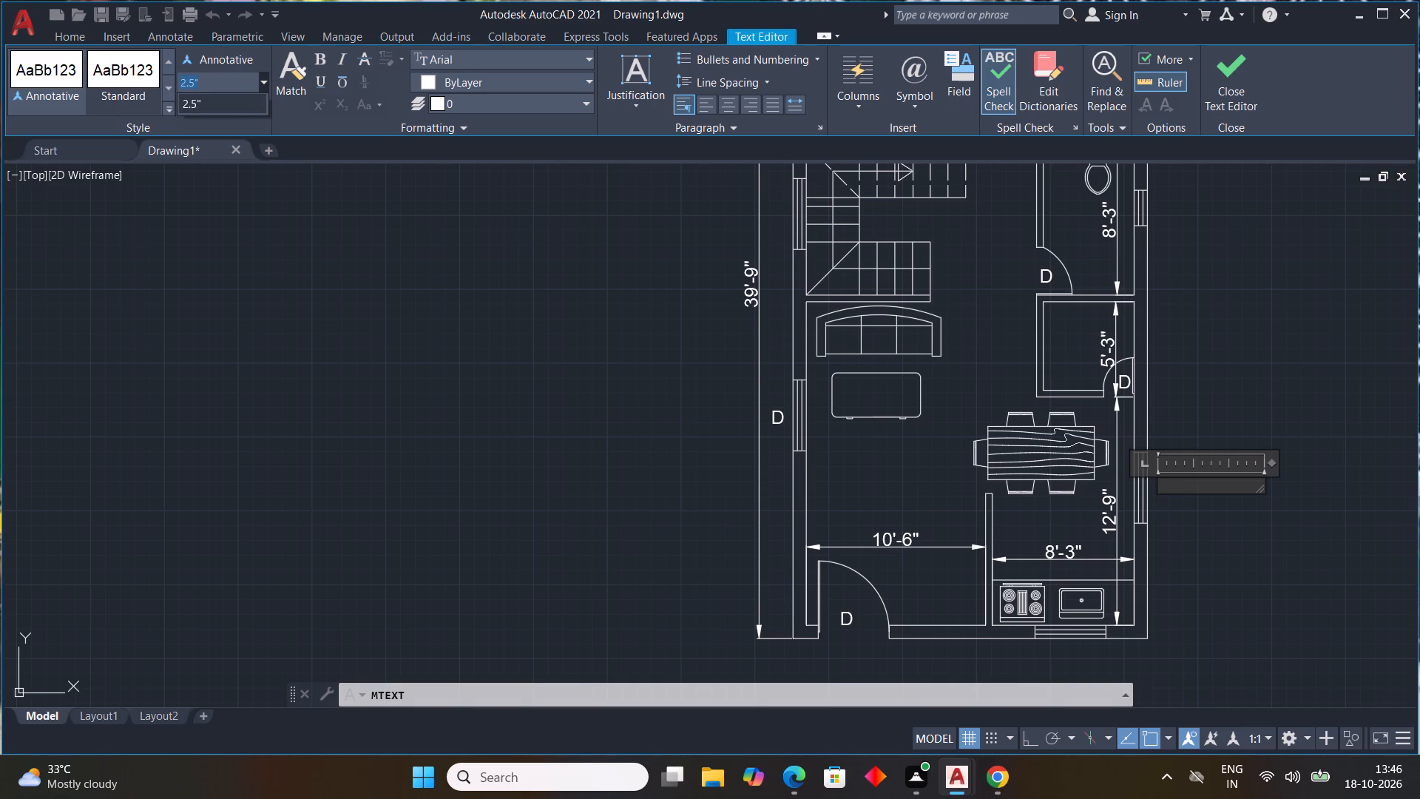
{"action": "type", "text": "9\""}
{"action": "key", "text": "Return"}
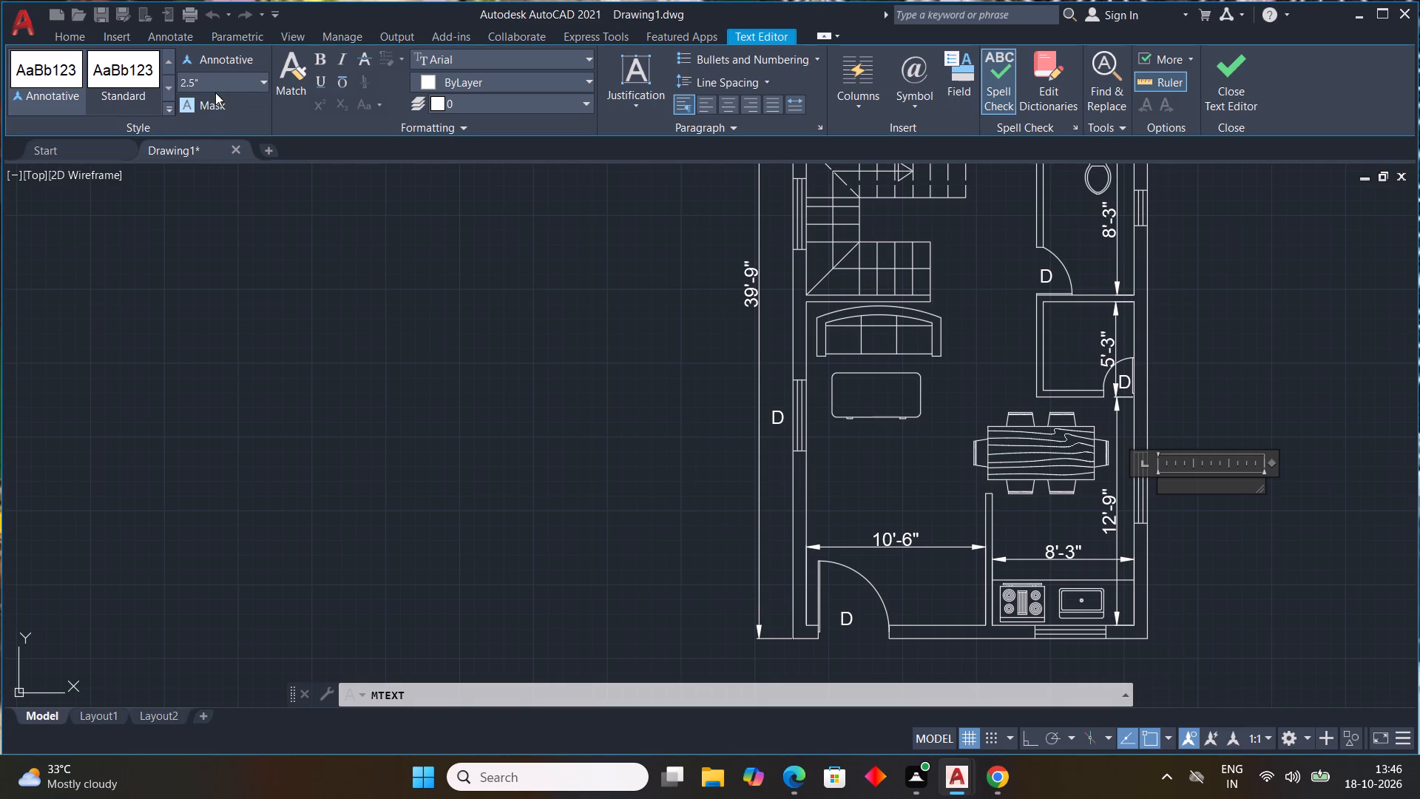
{"action": "left_click", "coordinate": [216, 92]}
{"action": "left_click", "coordinate": [222, 83]}
{"action": "key", "text": "BackSpace"}
{"action": "type", "text": "9\""}
{"action": "key", "text": "Return"}
{"action": "key", "text": "w"}
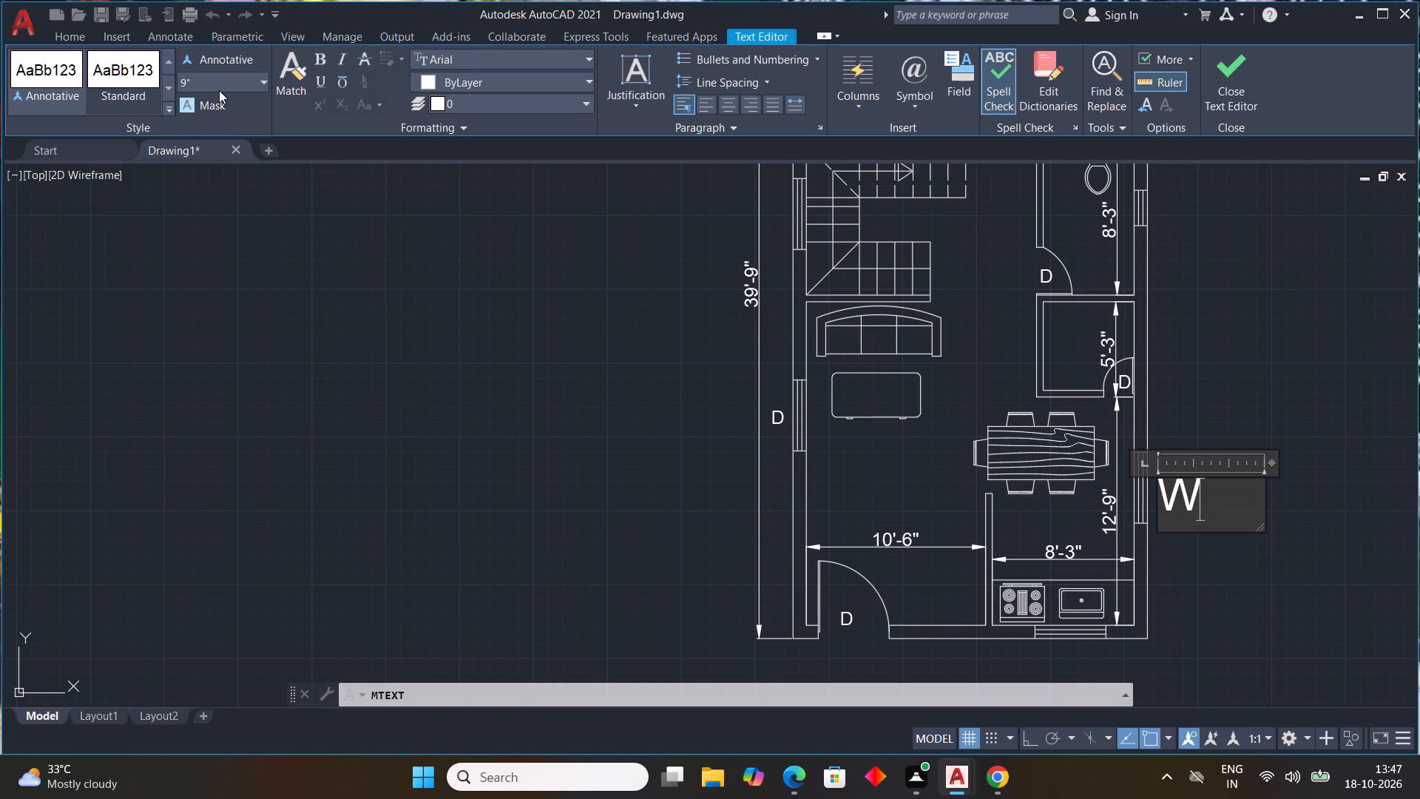
{"action": "key", "text": "Escape"}
{"action": "key", "text": "Return"}
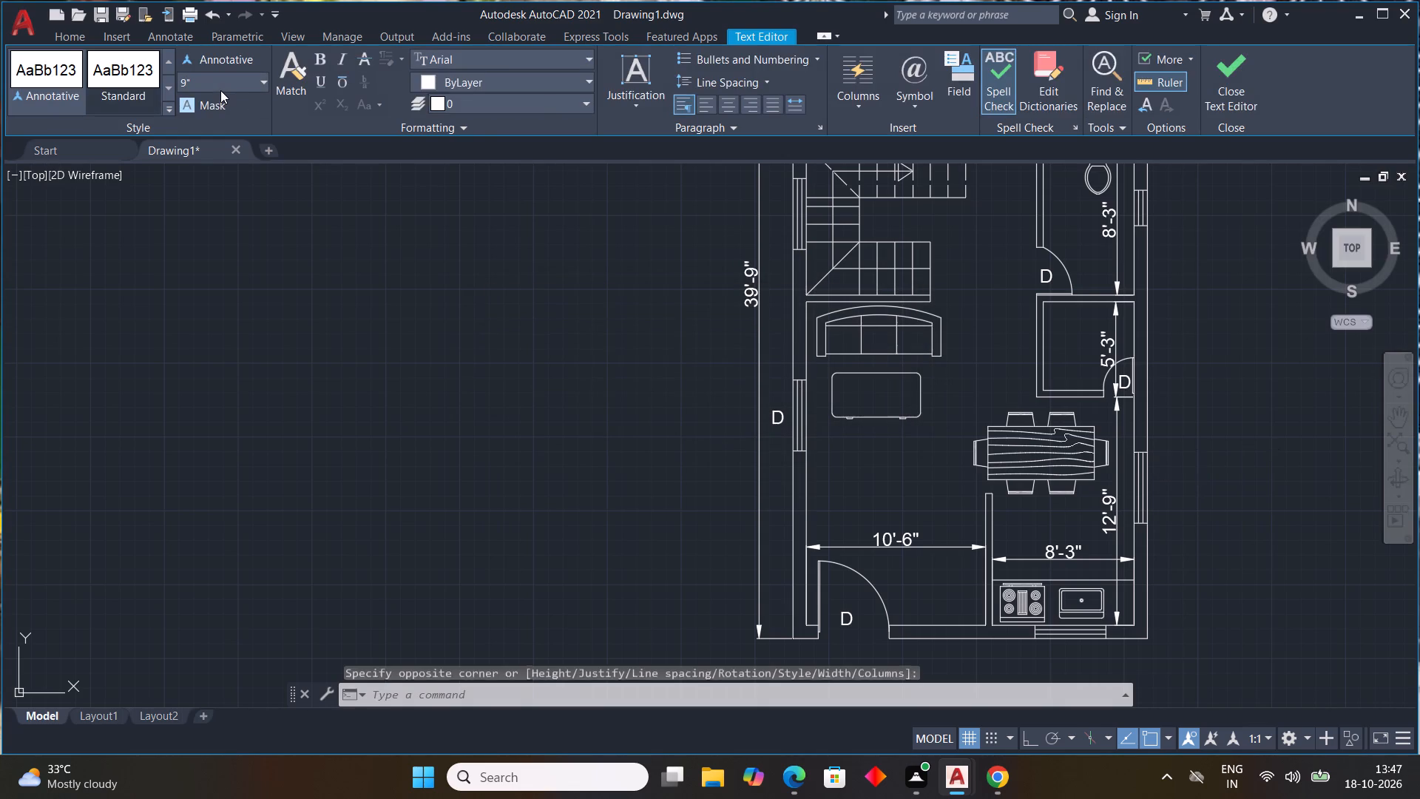
Copy the dining area window's "W" label to the 8'-3" long bathroom's window and below the kitchen window behind the sink.
{"action": "left_click", "coordinate": [1167, 499]}
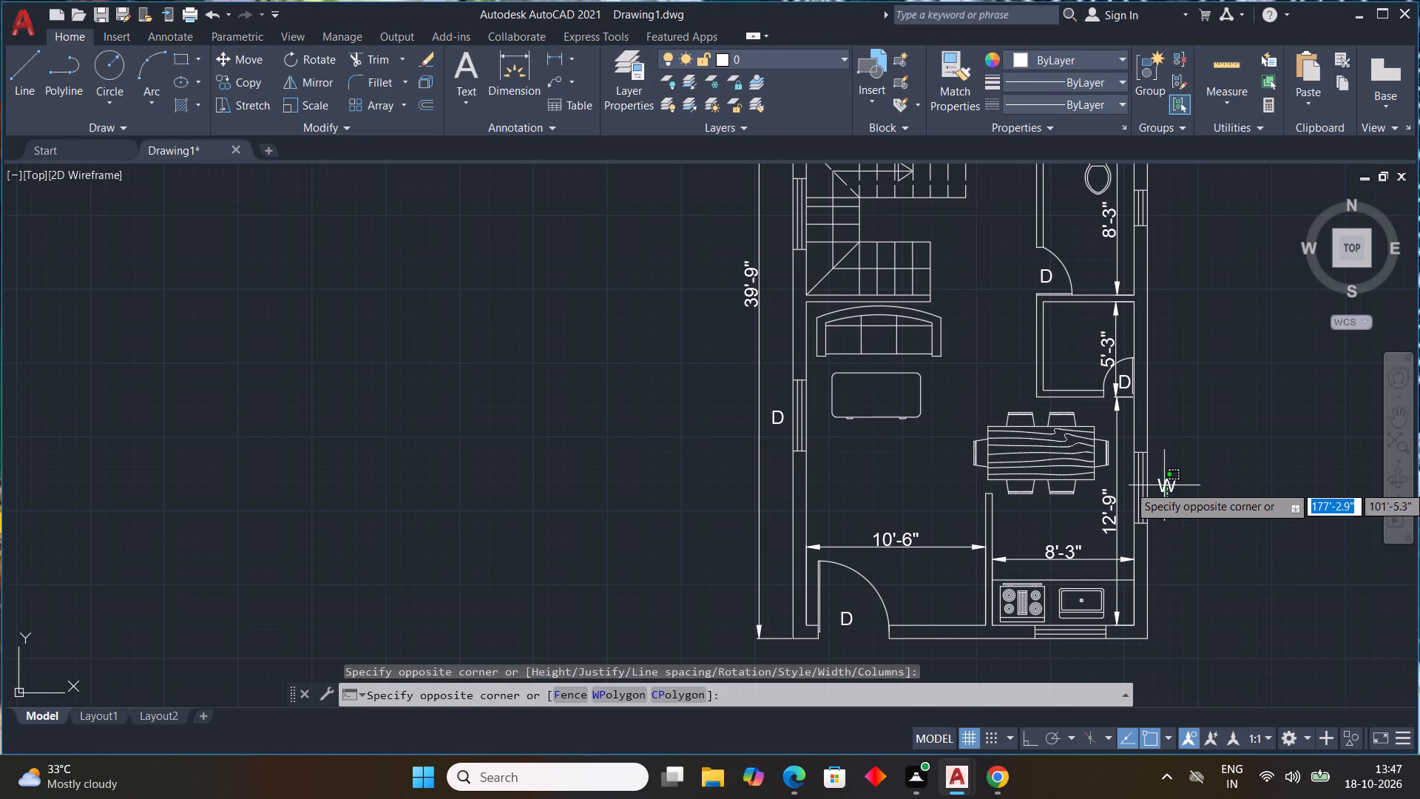
{"action": "left_click", "coordinate": [1164, 485]}
{"action": "key", "text": "c"}
{"action": "key", "text": "o"}
{"action": "key", "text": "Return"}
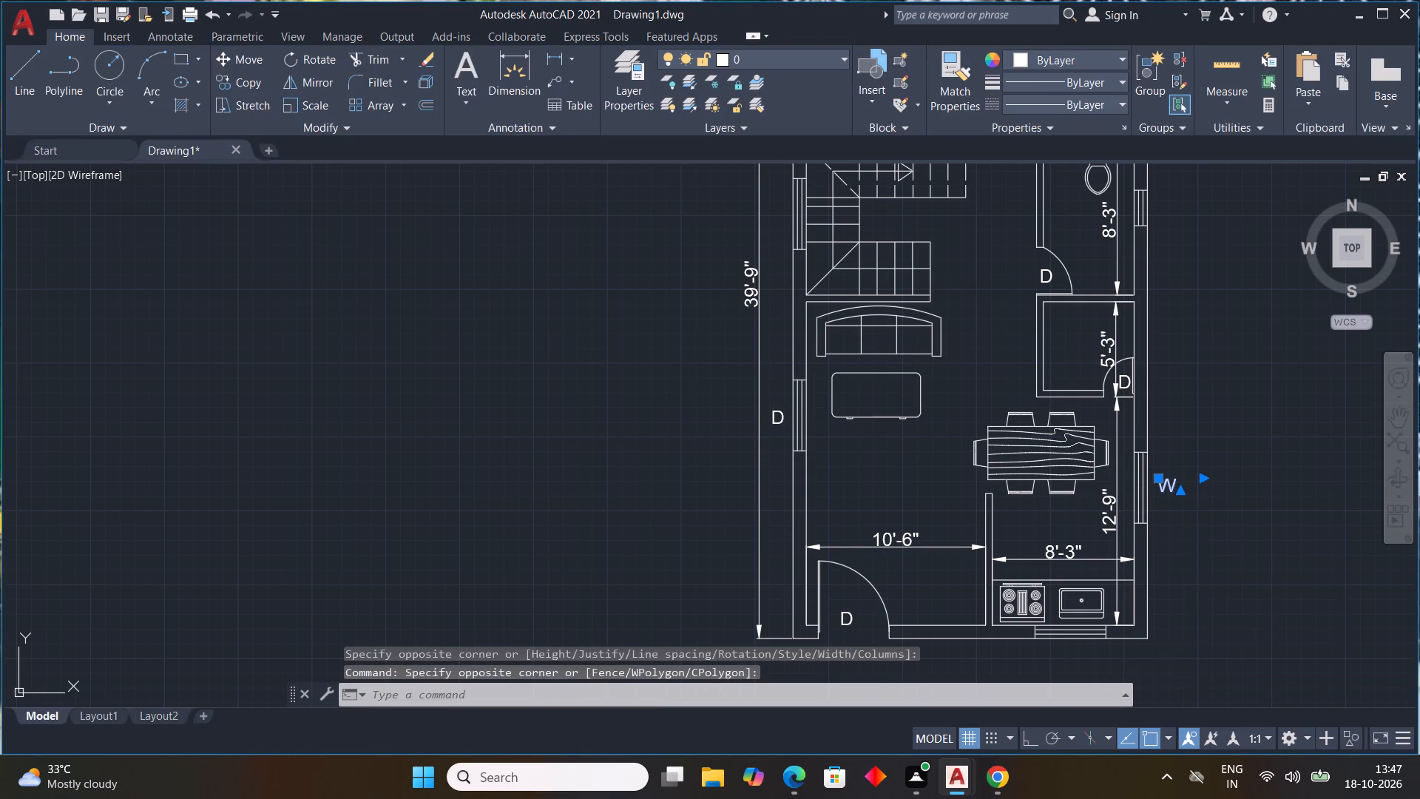
{"action": "left_click", "coordinate": [1173, 500]}
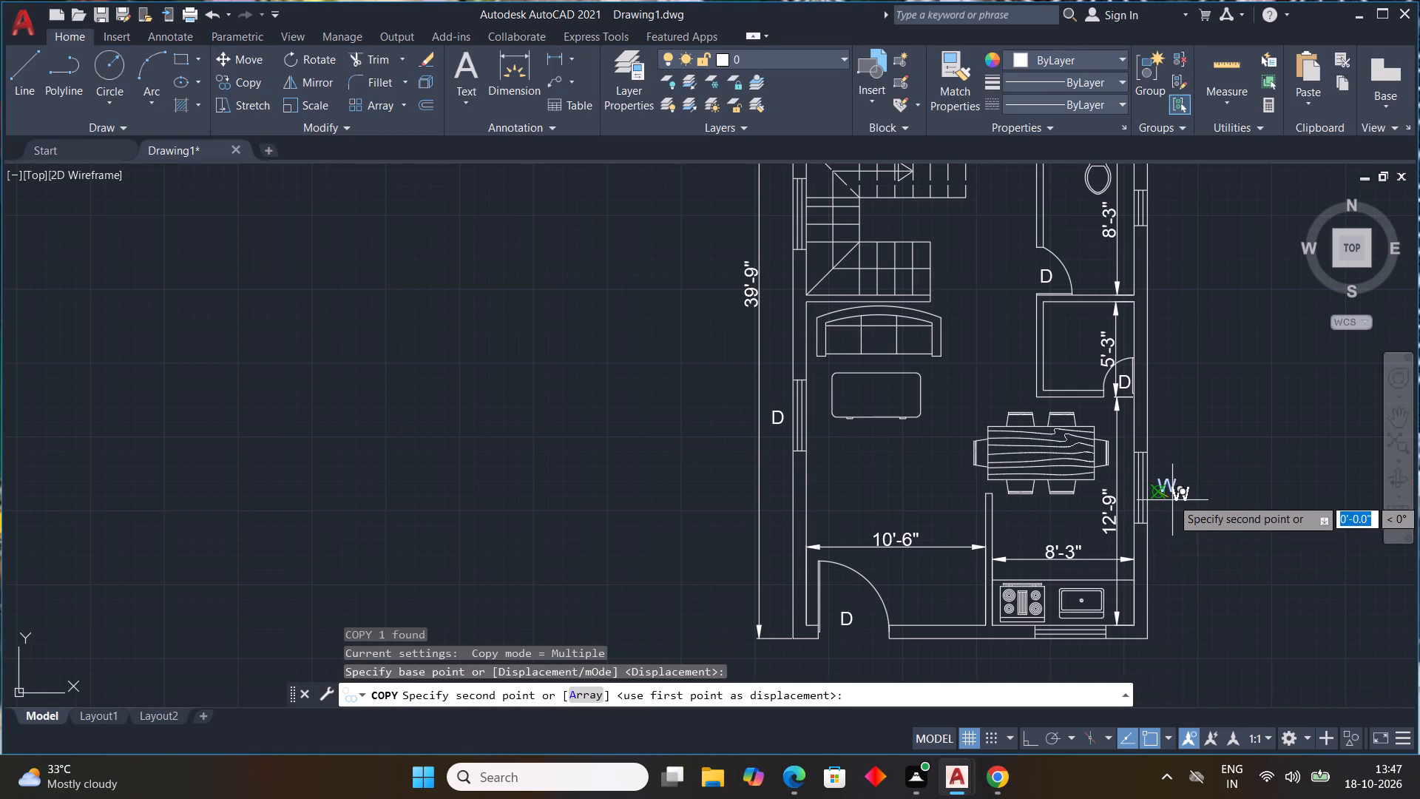
{"action": "left_click", "coordinate": [1157, 214]}
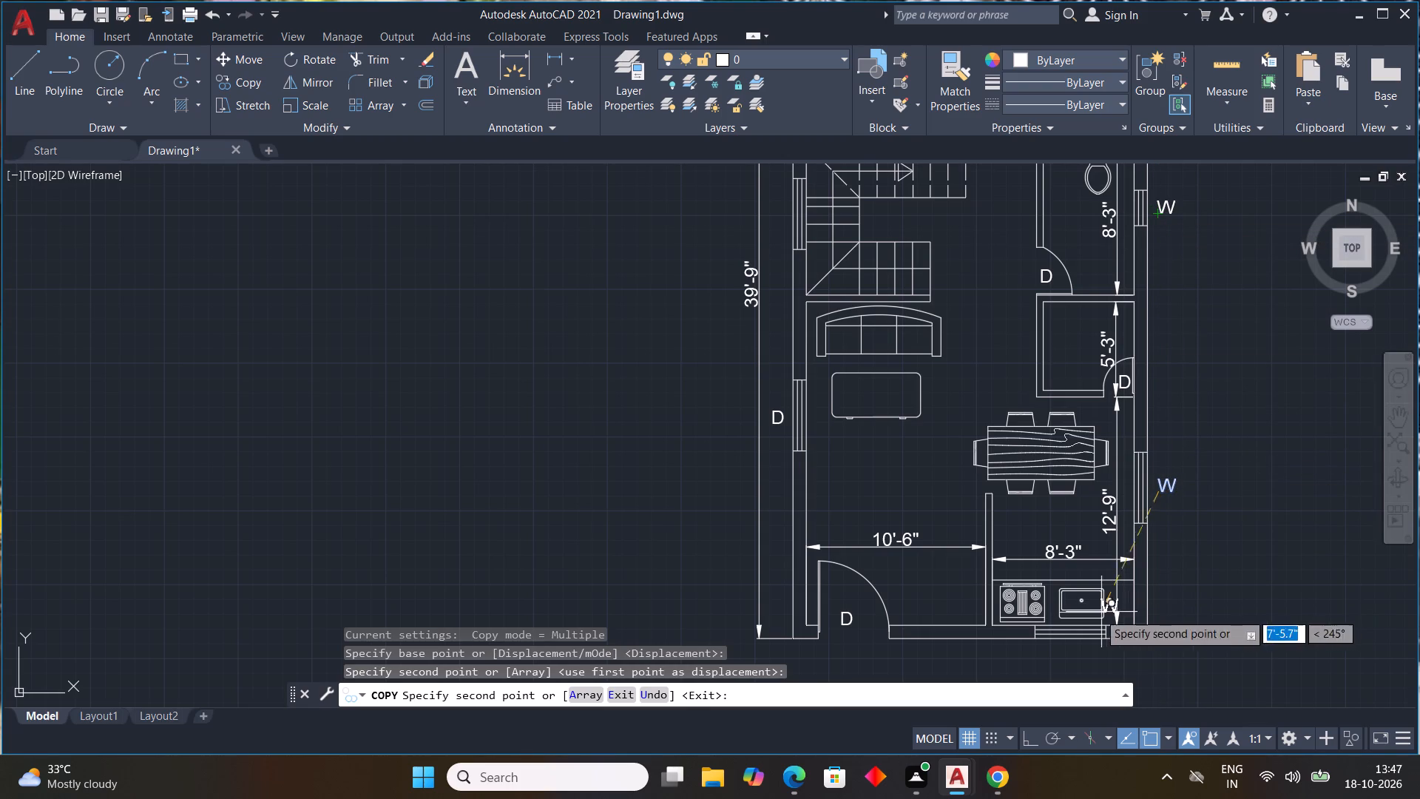
{"action": "left_click", "coordinate": [1052, 658]}
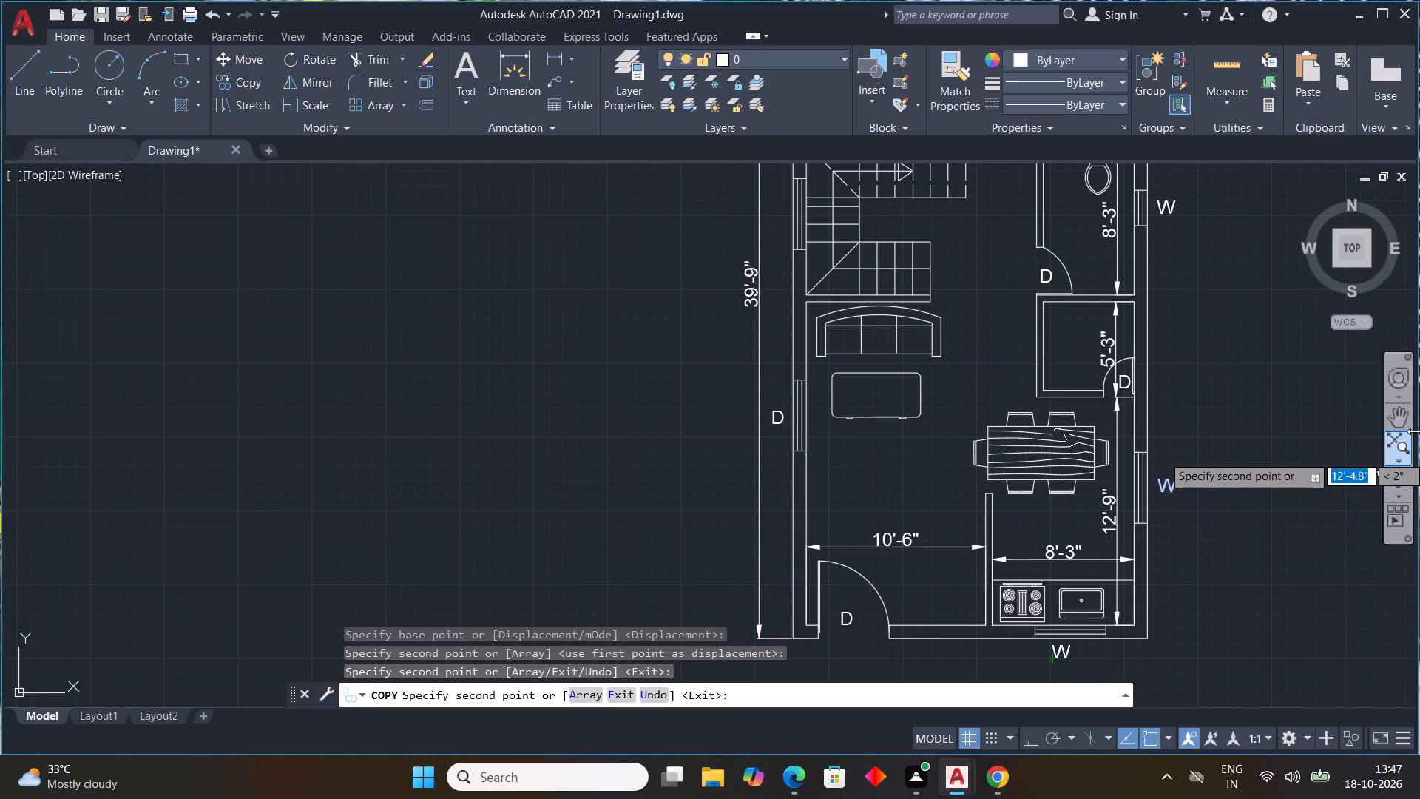
Place a further copy of the "W" label outside the bedroom window, between the outer wall and the overall length dimension.
{"action": "left_click", "coordinate": [1404, 425]}
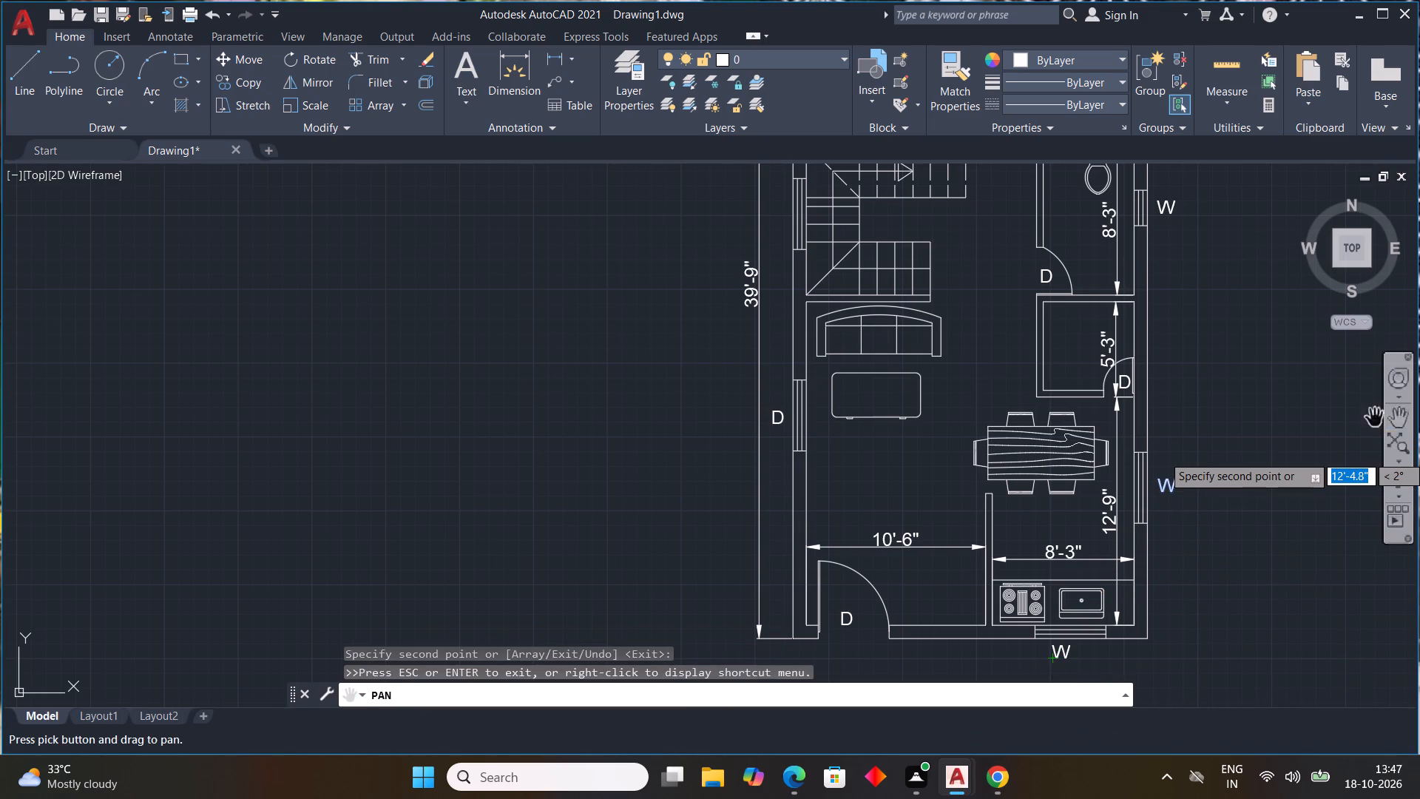
{"action": "left_click_drag", "start_coordinate": [1223, 368], "coordinate": [1143, 696]}
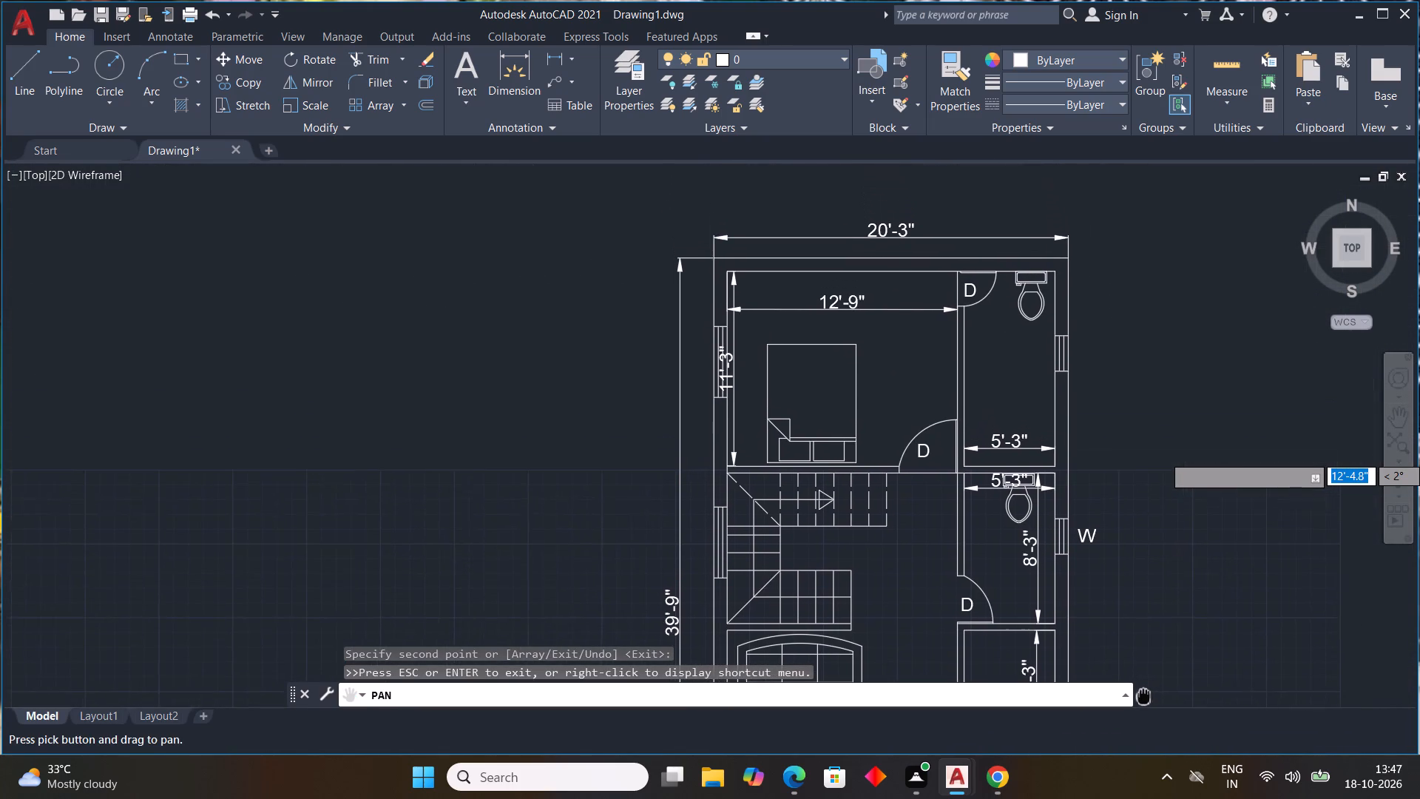
{"action": "left_click_drag", "start_coordinate": [1143, 696], "coordinate": [1166, 699]}
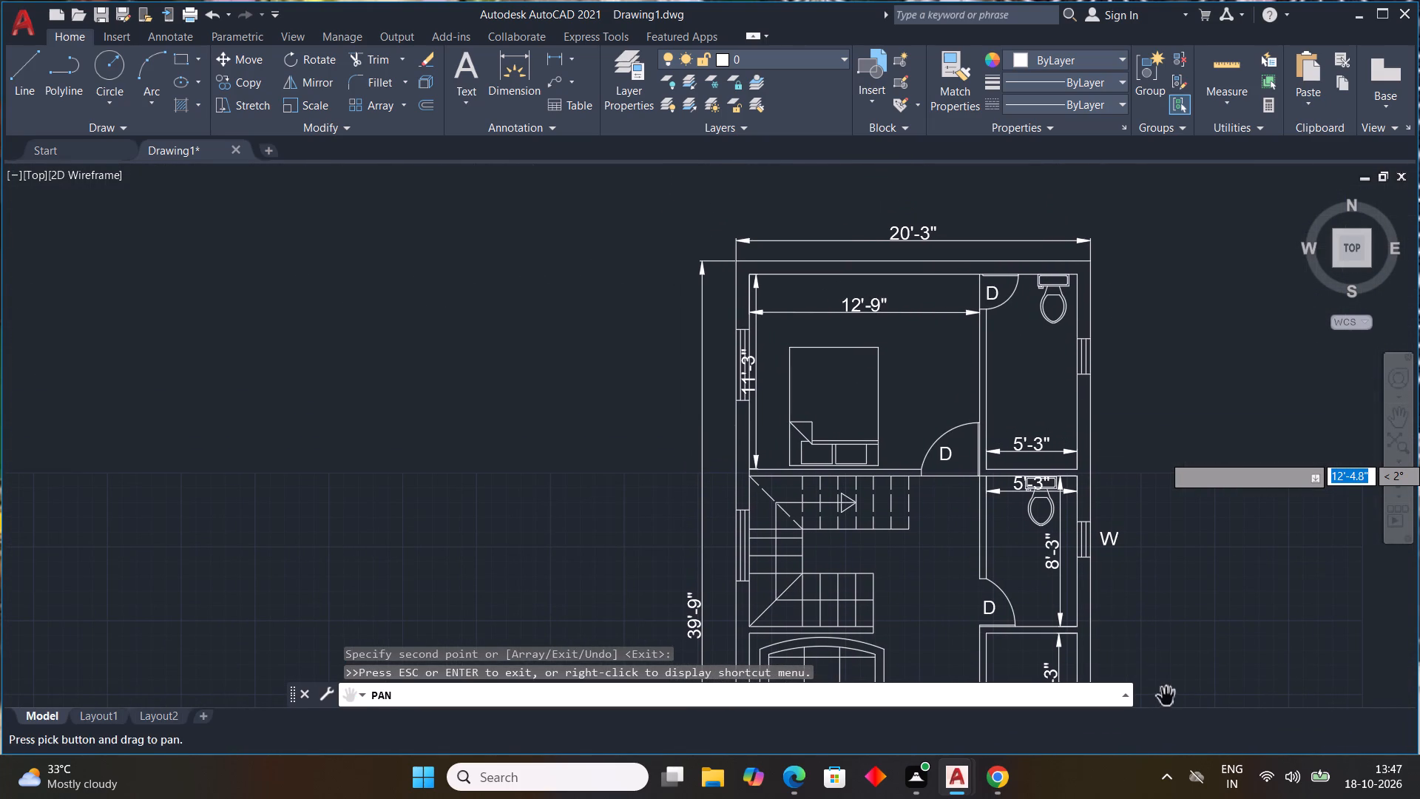
{"action": "left_click_drag", "start_coordinate": [1137, 610], "coordinate": [1212, 577]}
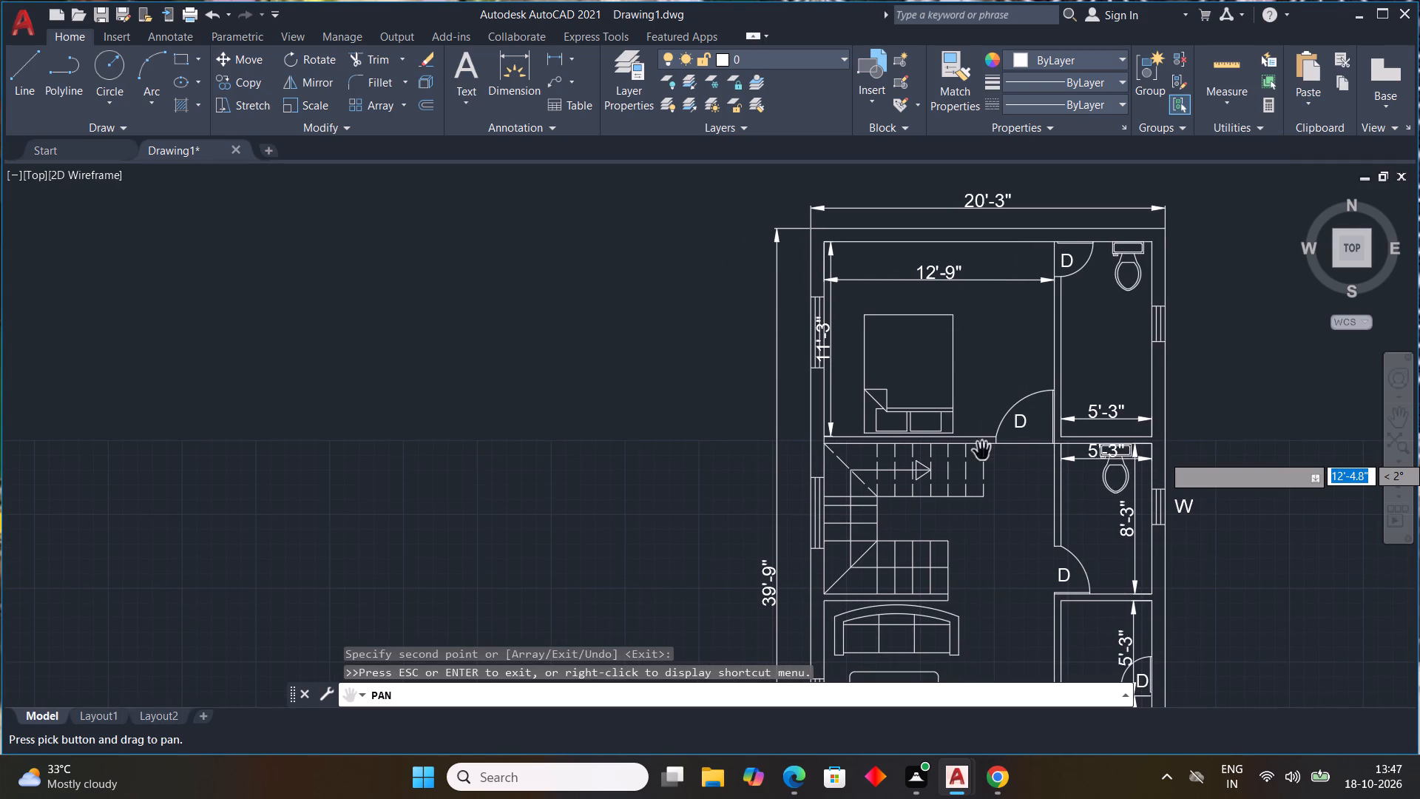
{"action": "key", "text": "Escape"}
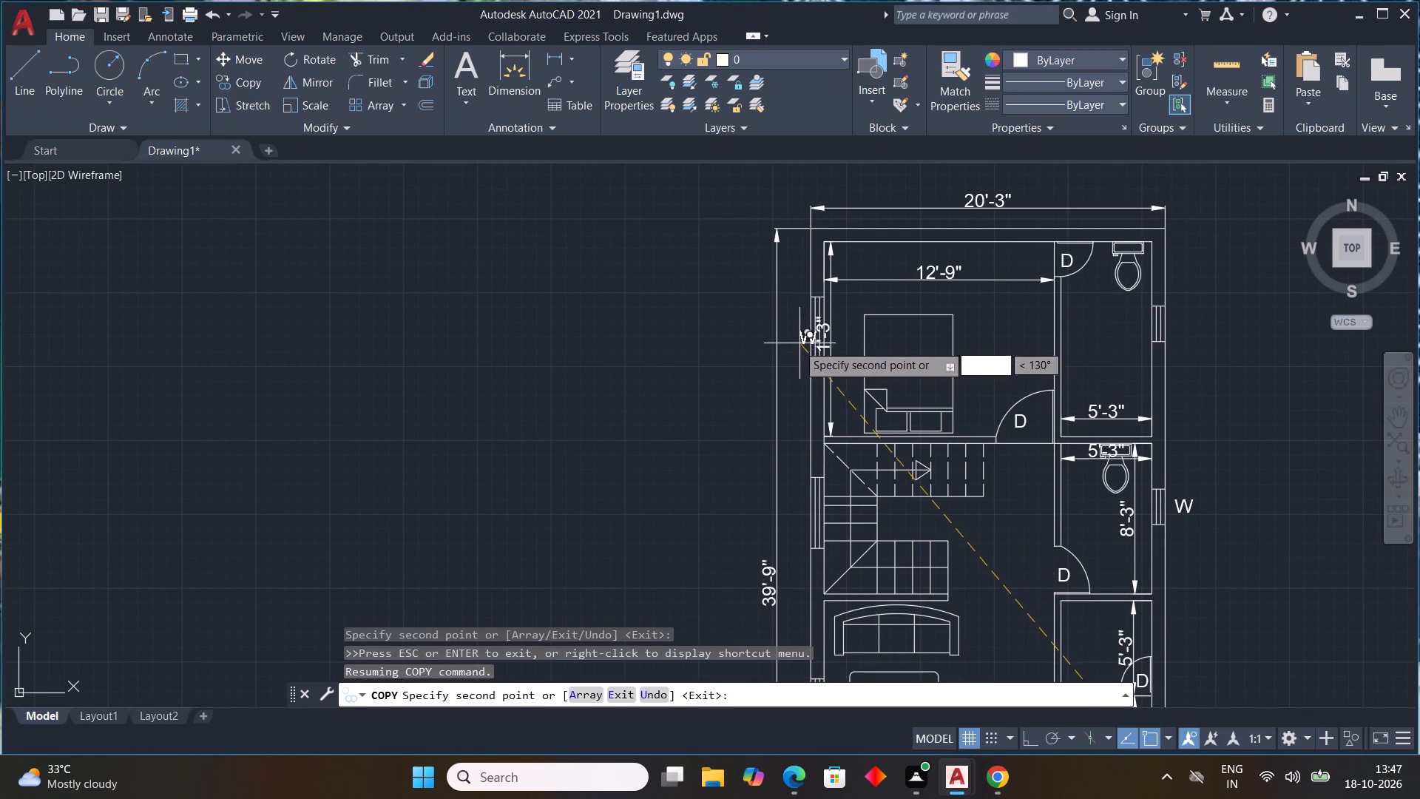
{"action": "left_click", "coordinate": [785, 347]}
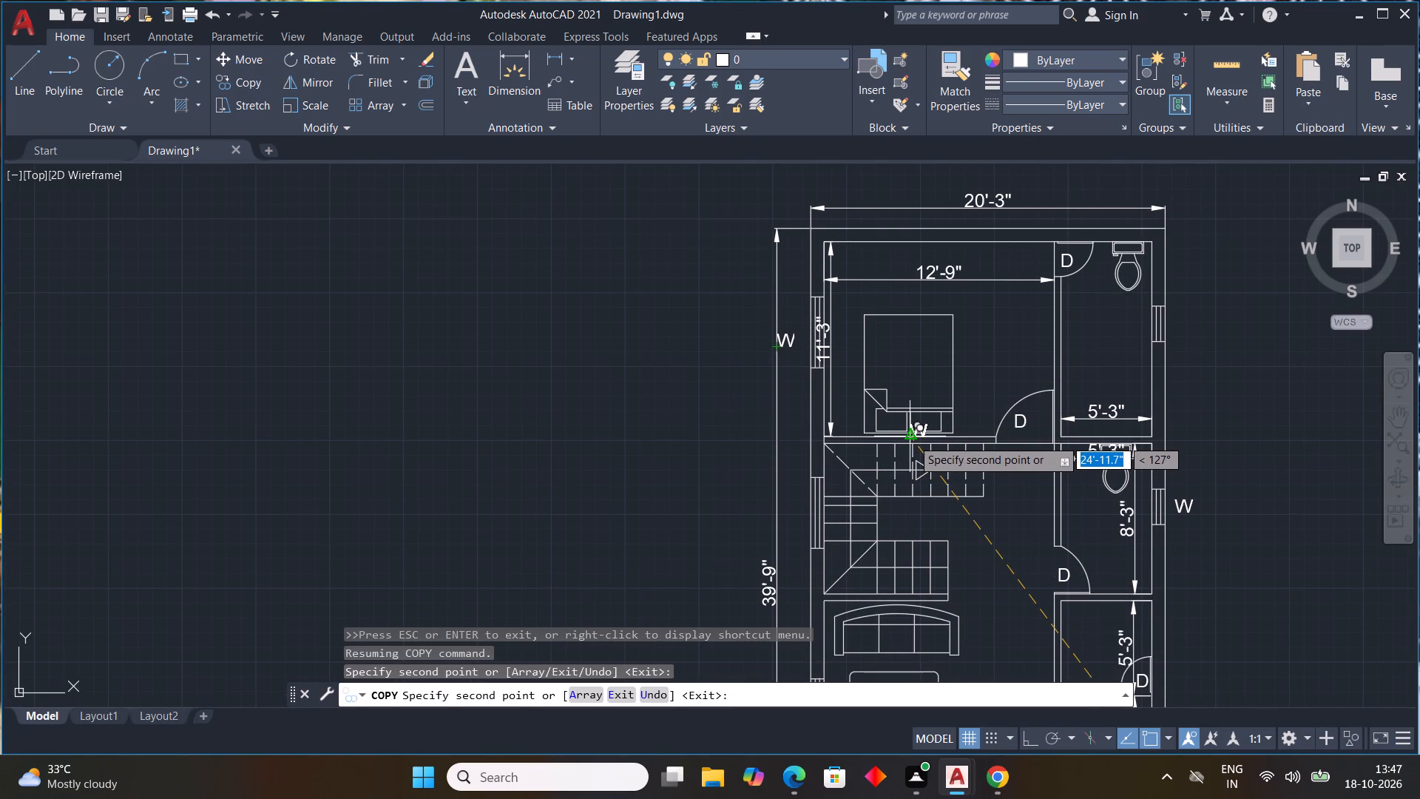
{"action": "key", "text": "Escape"}
{"action": "key", "text": "Escape"}
Copy the bedroom window's "W" label to just outside the staircase window.
{"action": "left_click", "coordinate": [791, 343]}
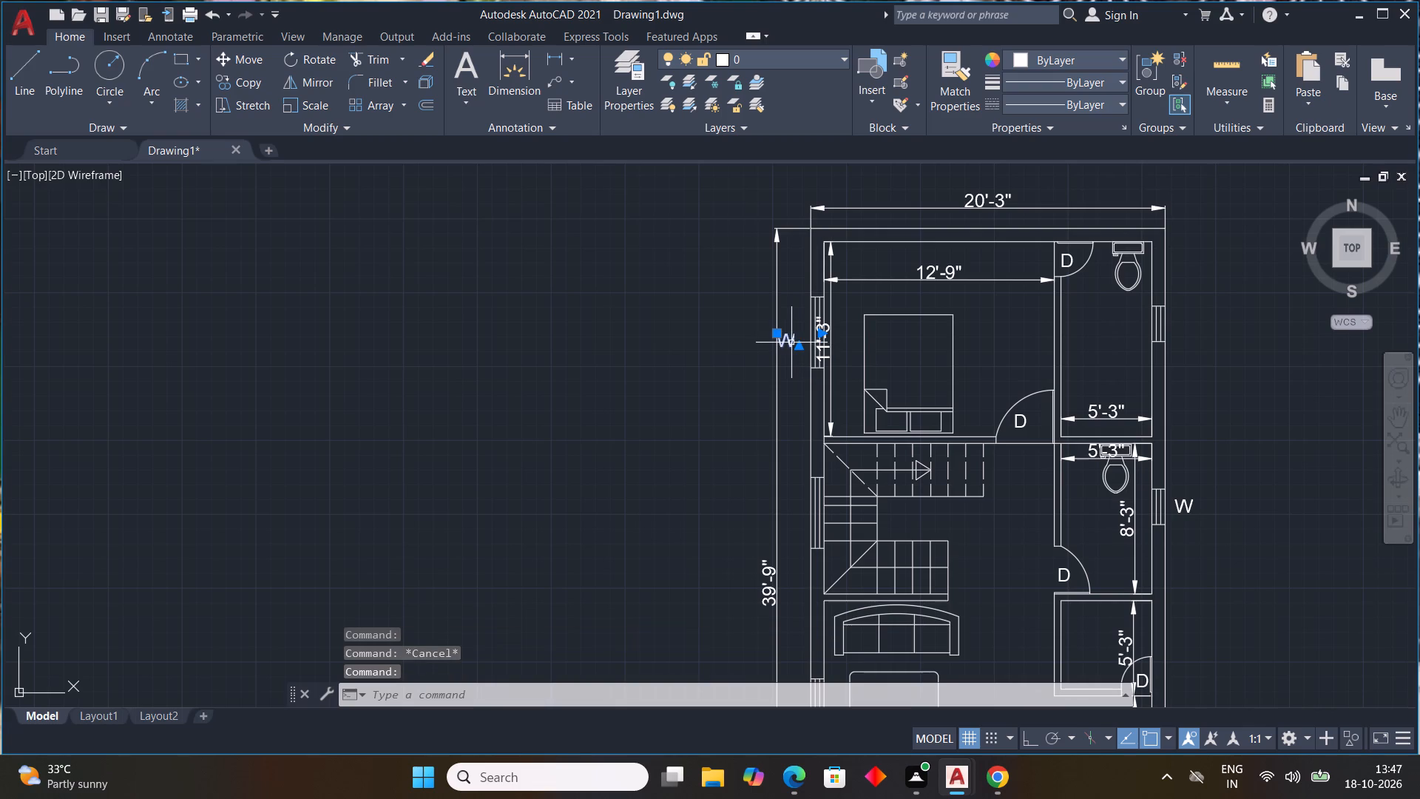
{"action": "type", "text": "CO"}
{"action": "key", "text": "Return"}
{"action": "left_click", "coordinate": [792, 345]}
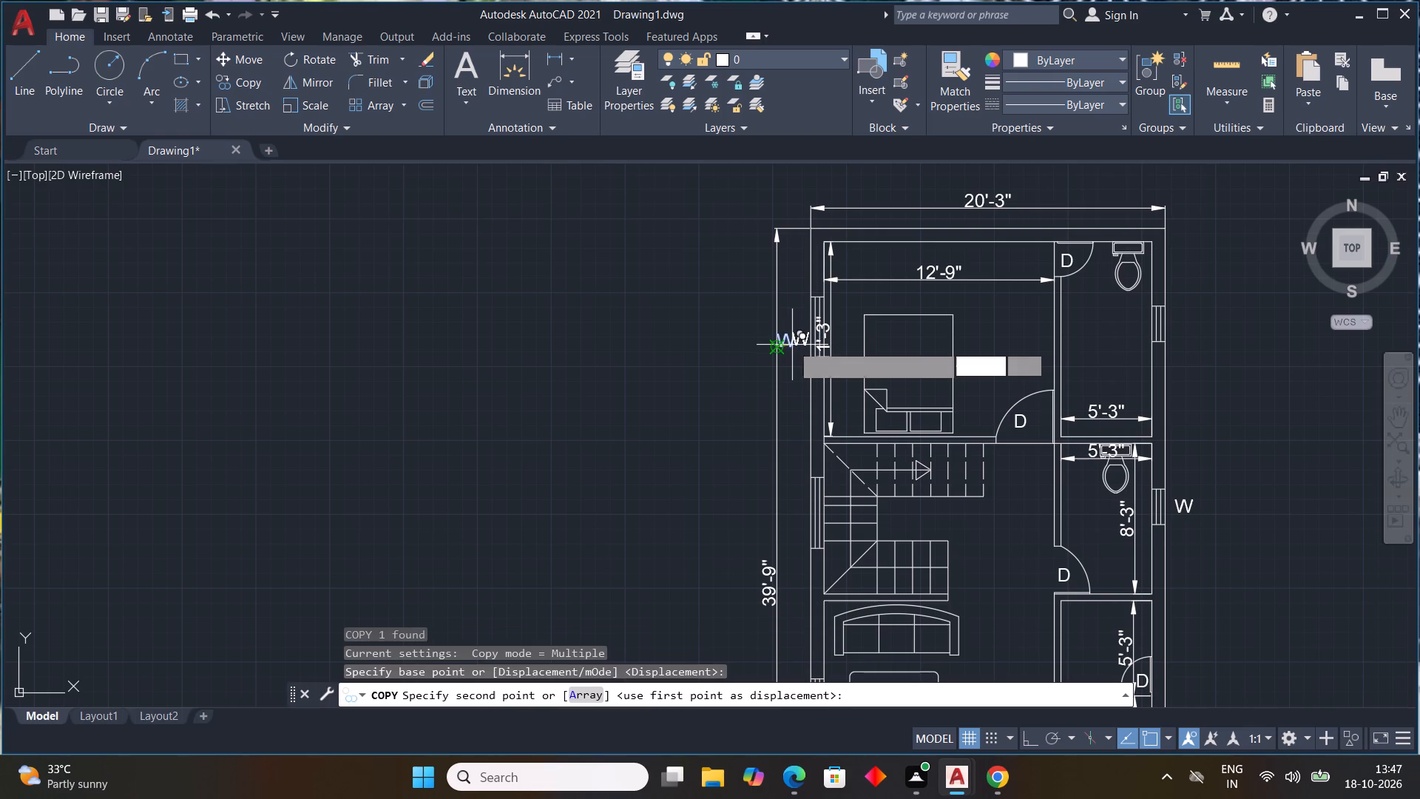
{"action": "left_click", "coordinate": [788, 520]}
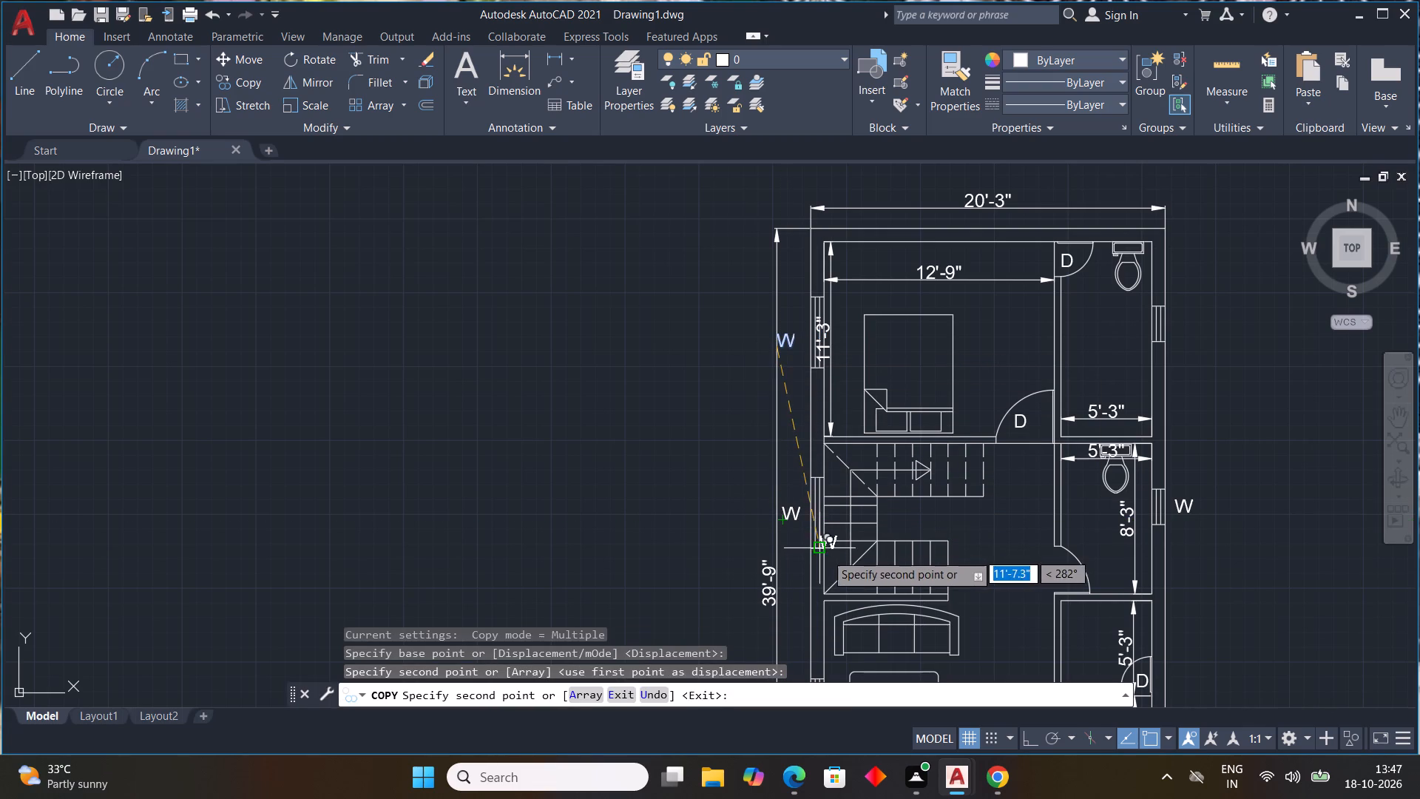
Place another copy of the "W" label outside the living area window, at the existing "D" label.
{"action": "left_click", "coordinate": [1404, 424]}
{"action": "left_click_drag", "start_coordinate": [891, 405], "coordinate": [958, 250]}
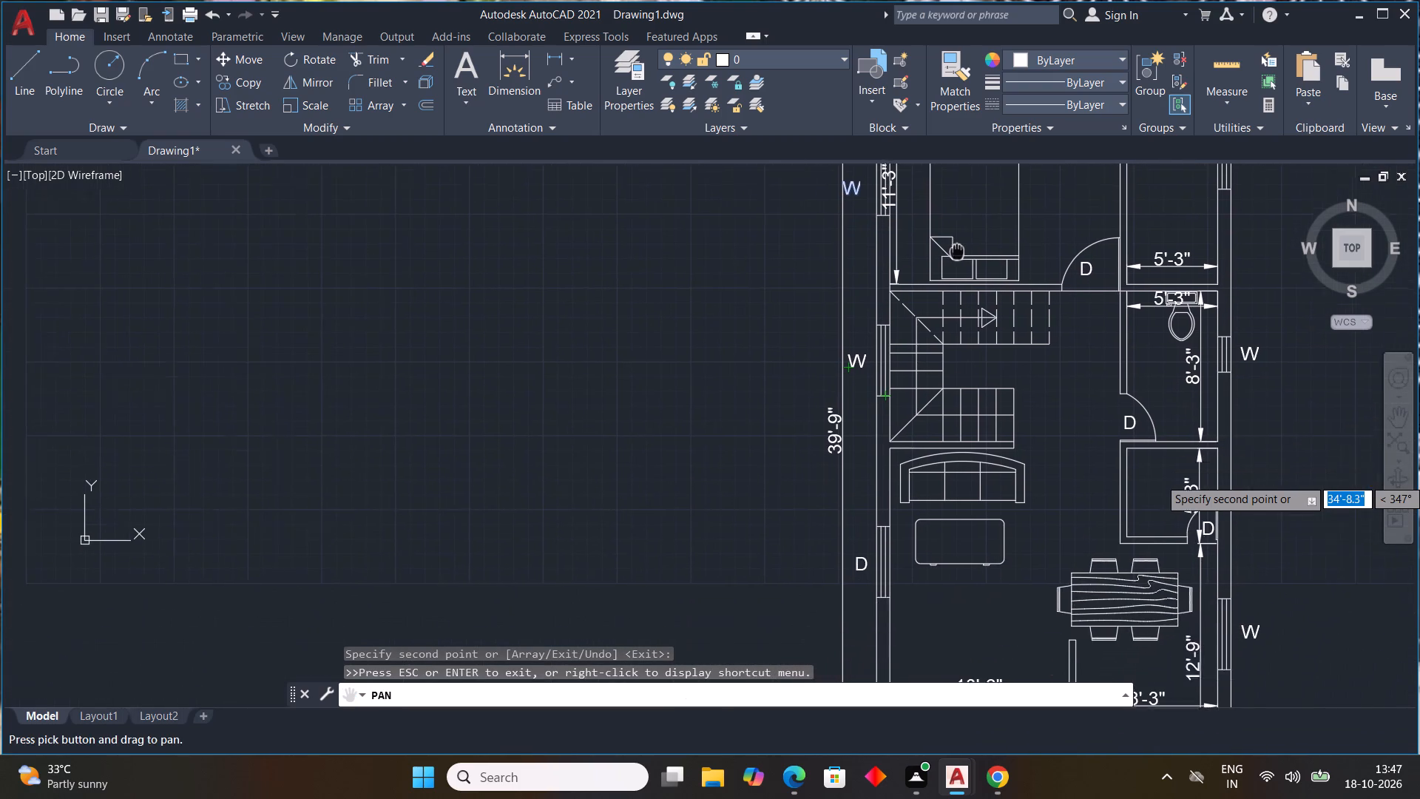
{"action": "left_click_drag", "start_coordinate": [958, 250], "coordinate": [958, 244]}
{"action": "left_click_drag", "start_coordinate": [976, 439], "coordinate": [987, 267]}
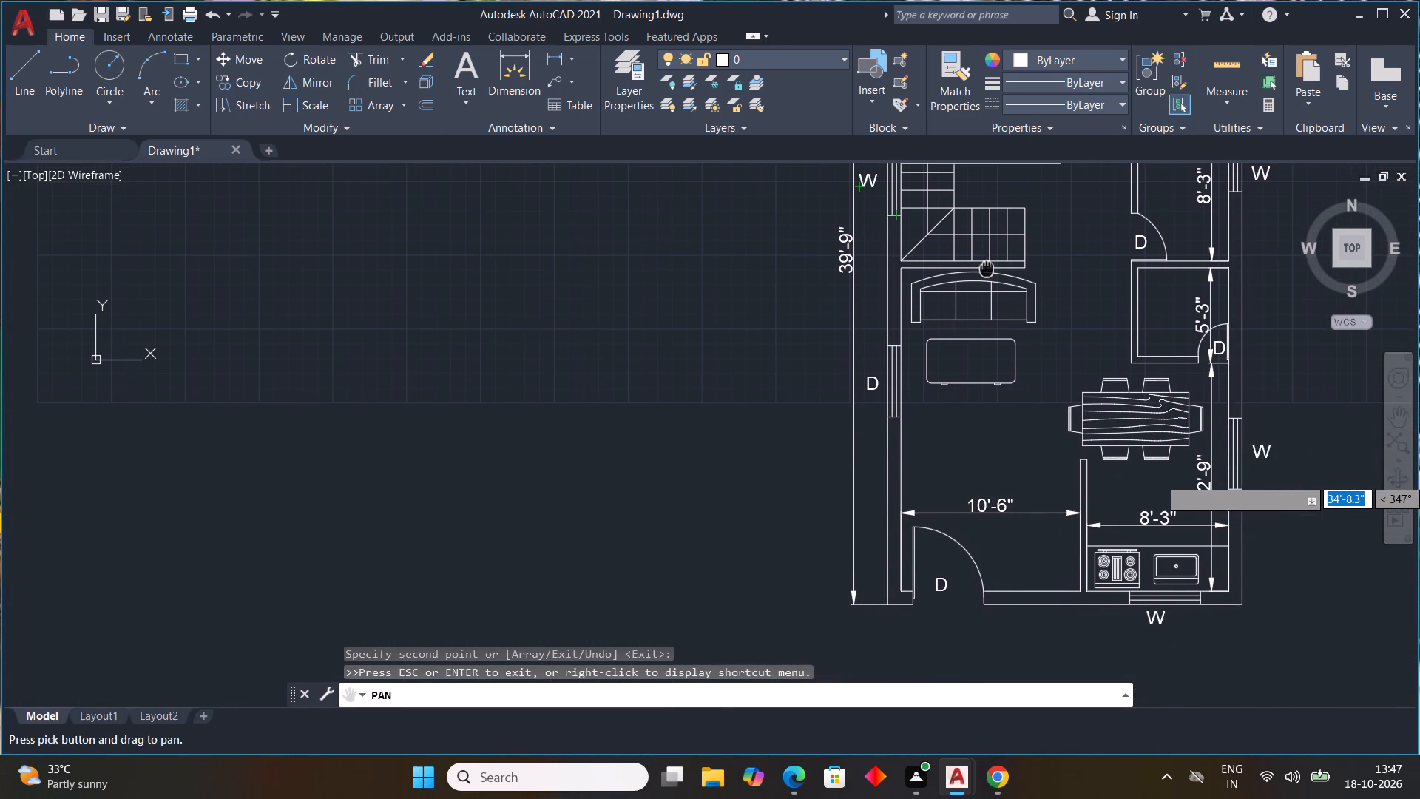
{"action": "left_click_drag", "start_coordinate": [987, 267], "coordinate": [956, 298]}
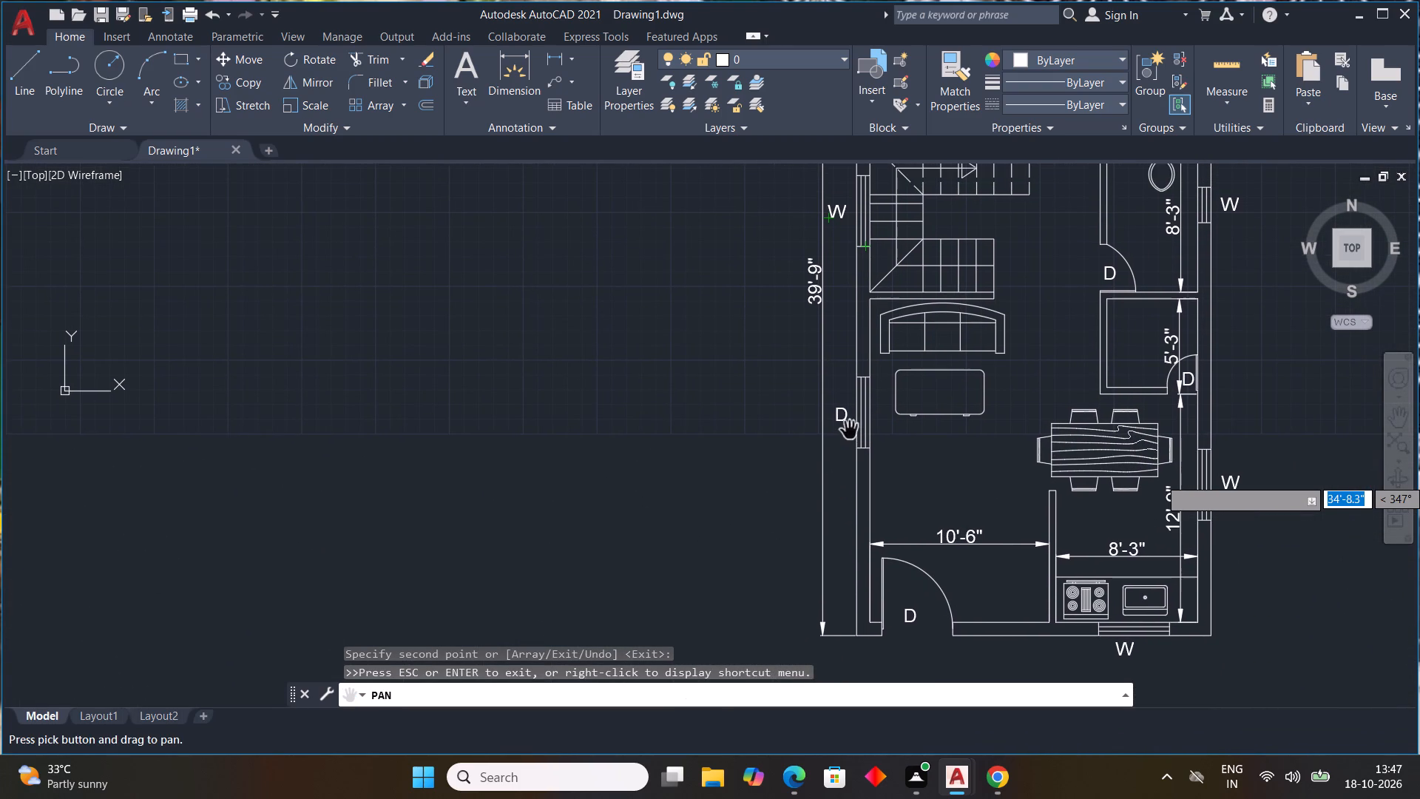
{"action": "key", "text": "Escape"}
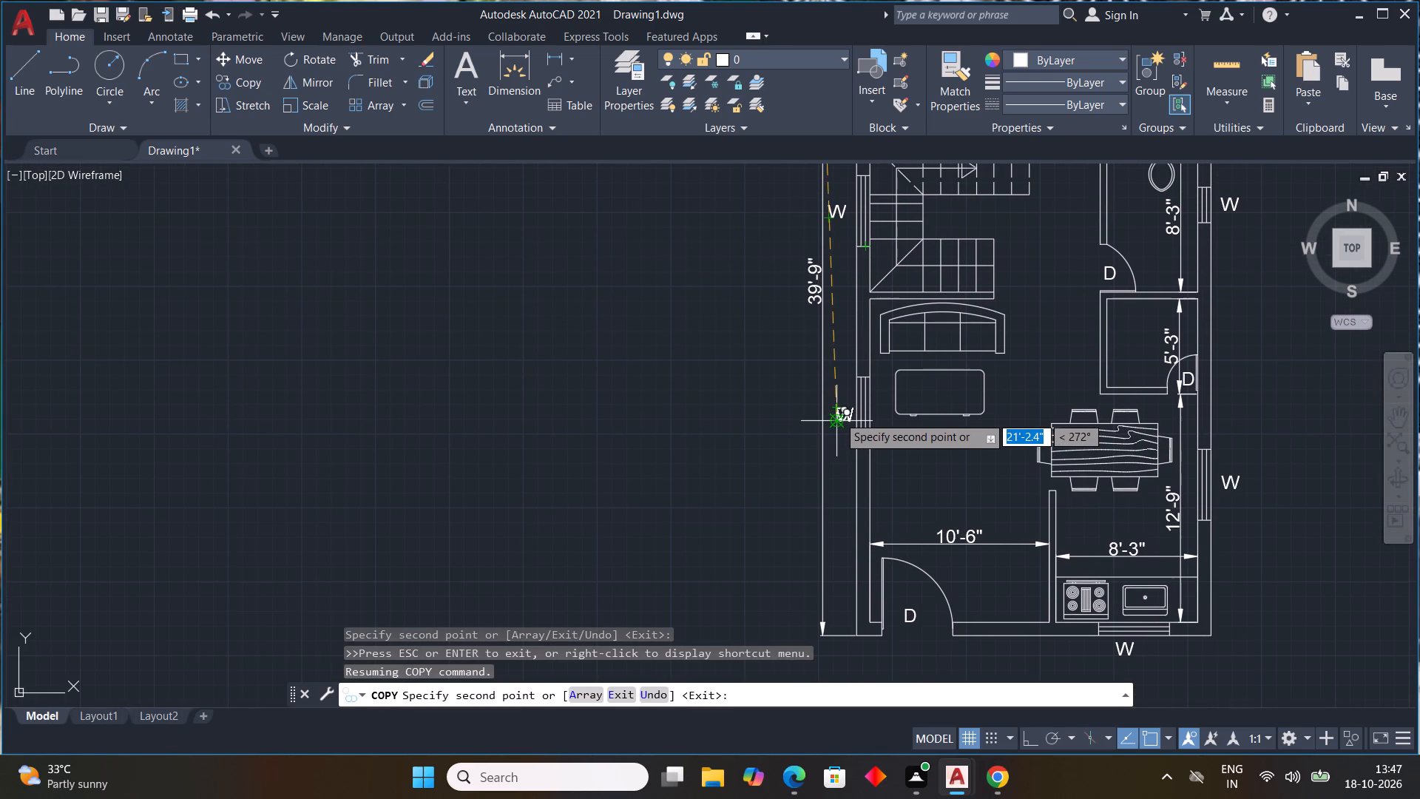
{"action": "left_click", "coordinate": [838, 416]}
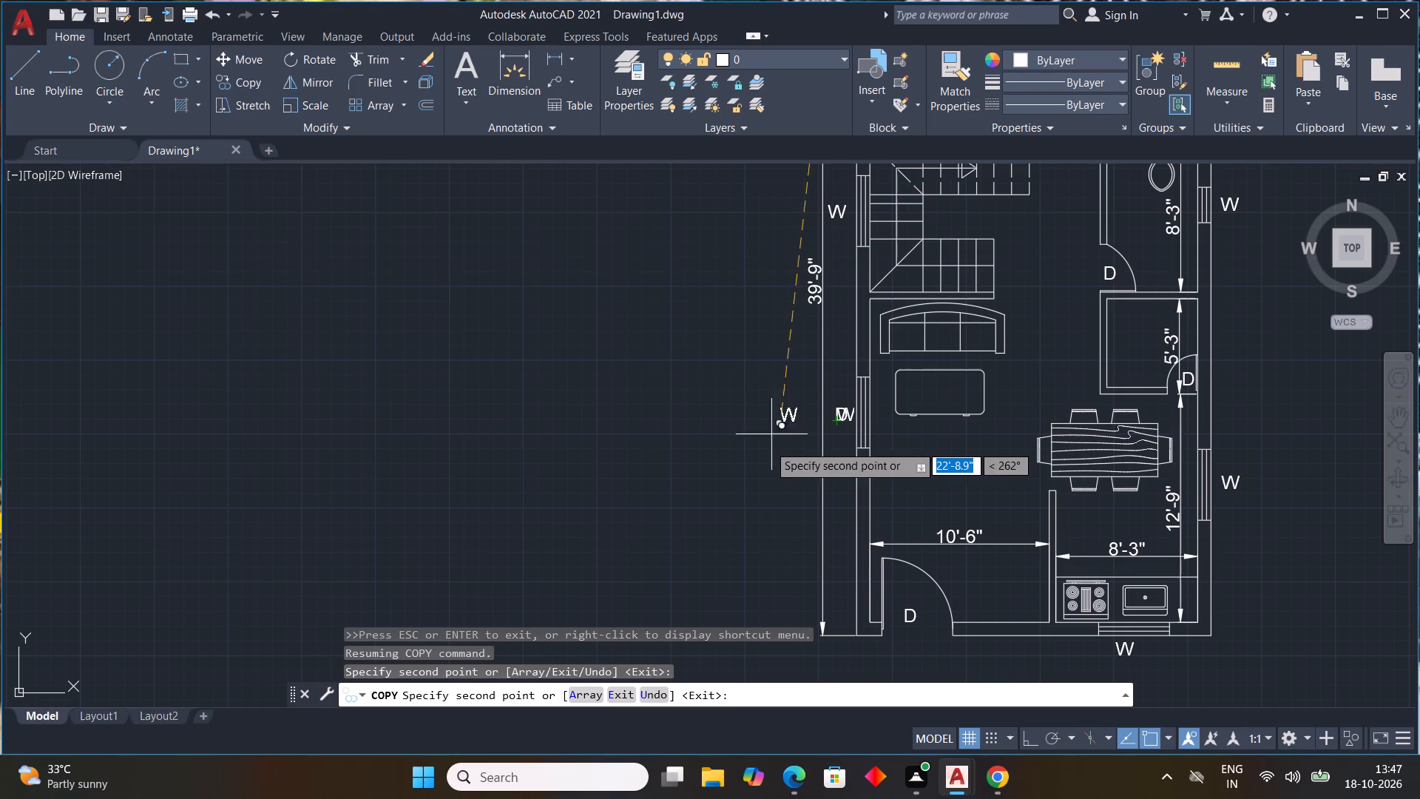
{"action": "key", "text": "Escape"}
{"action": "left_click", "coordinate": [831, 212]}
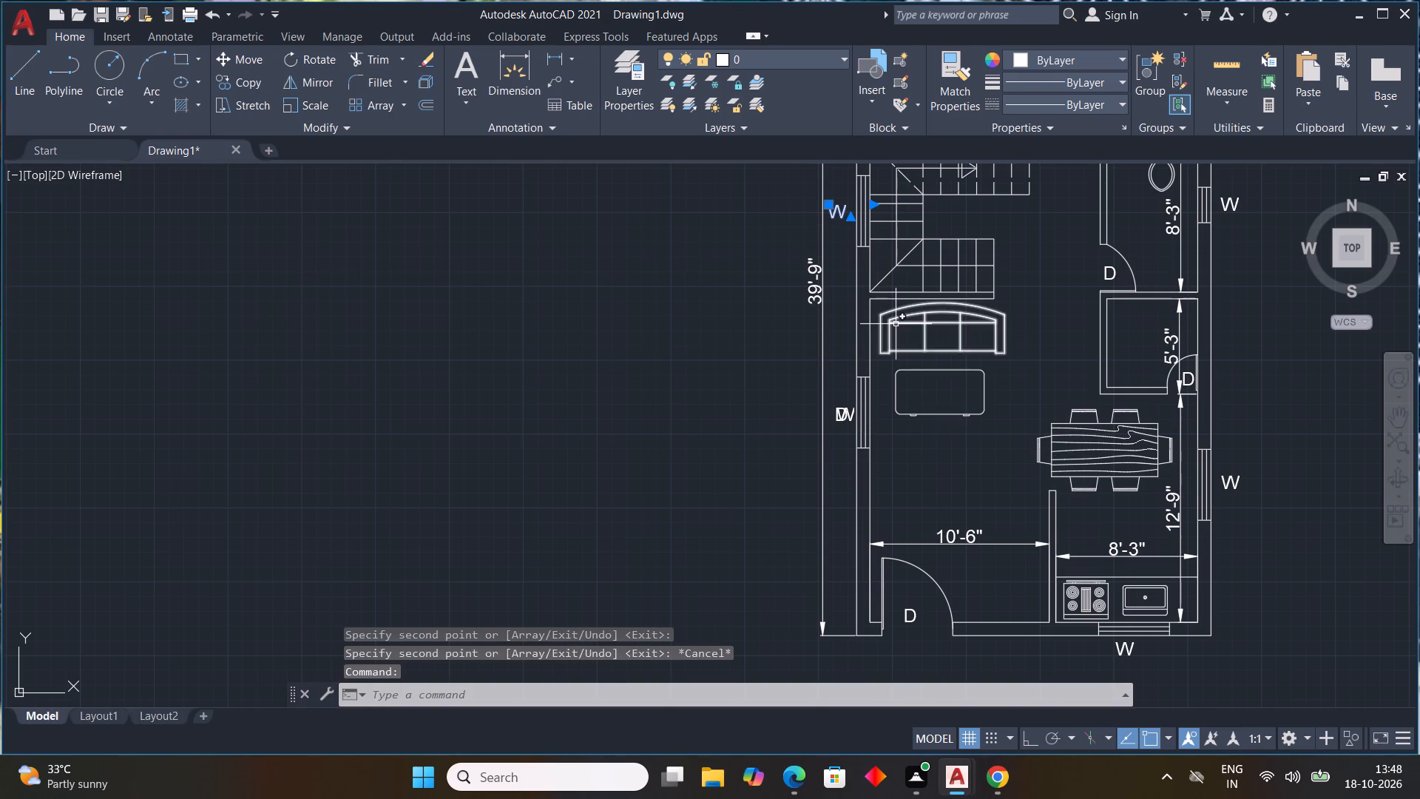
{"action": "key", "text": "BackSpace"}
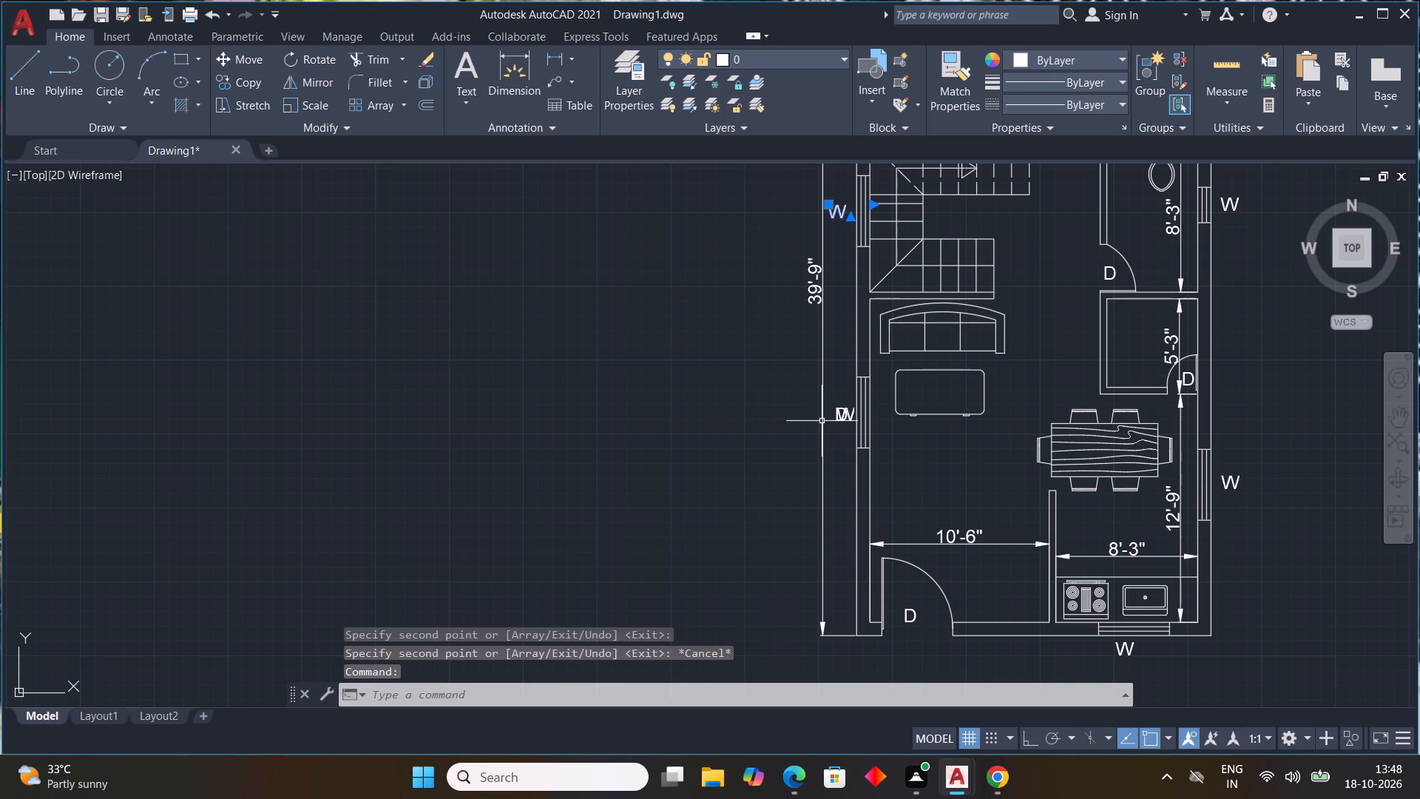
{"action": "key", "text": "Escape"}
Move the living area window's "W" label straight up, clear of the overlapping "D" label.
{"action": "left_click", "coordinate": [841, 416]}
{"action": "left_click", "coordinate": [831, 406]}
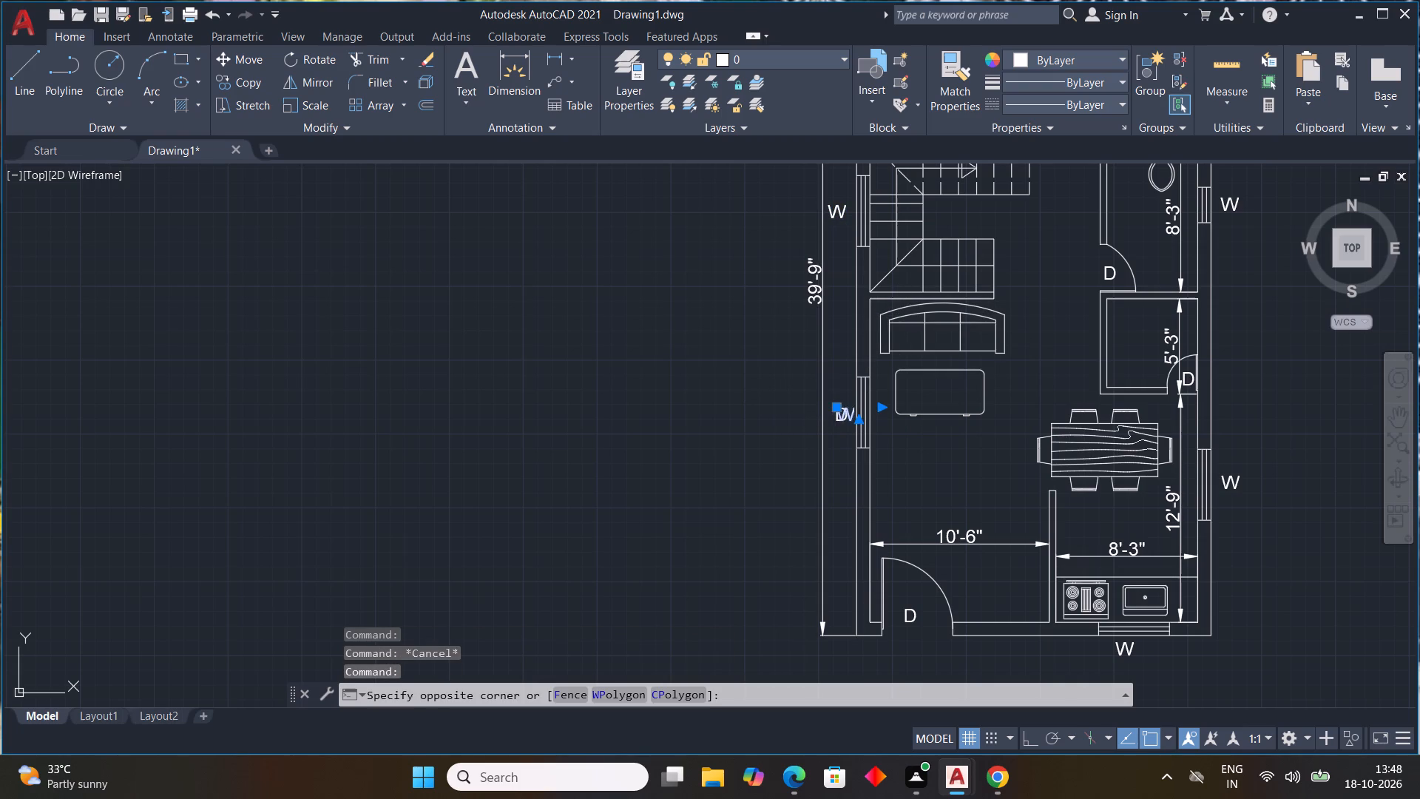
{"action": "left_click", "coordinate": [831, 394]}
{"action": "left_click", "coordinate": [837, 404]}
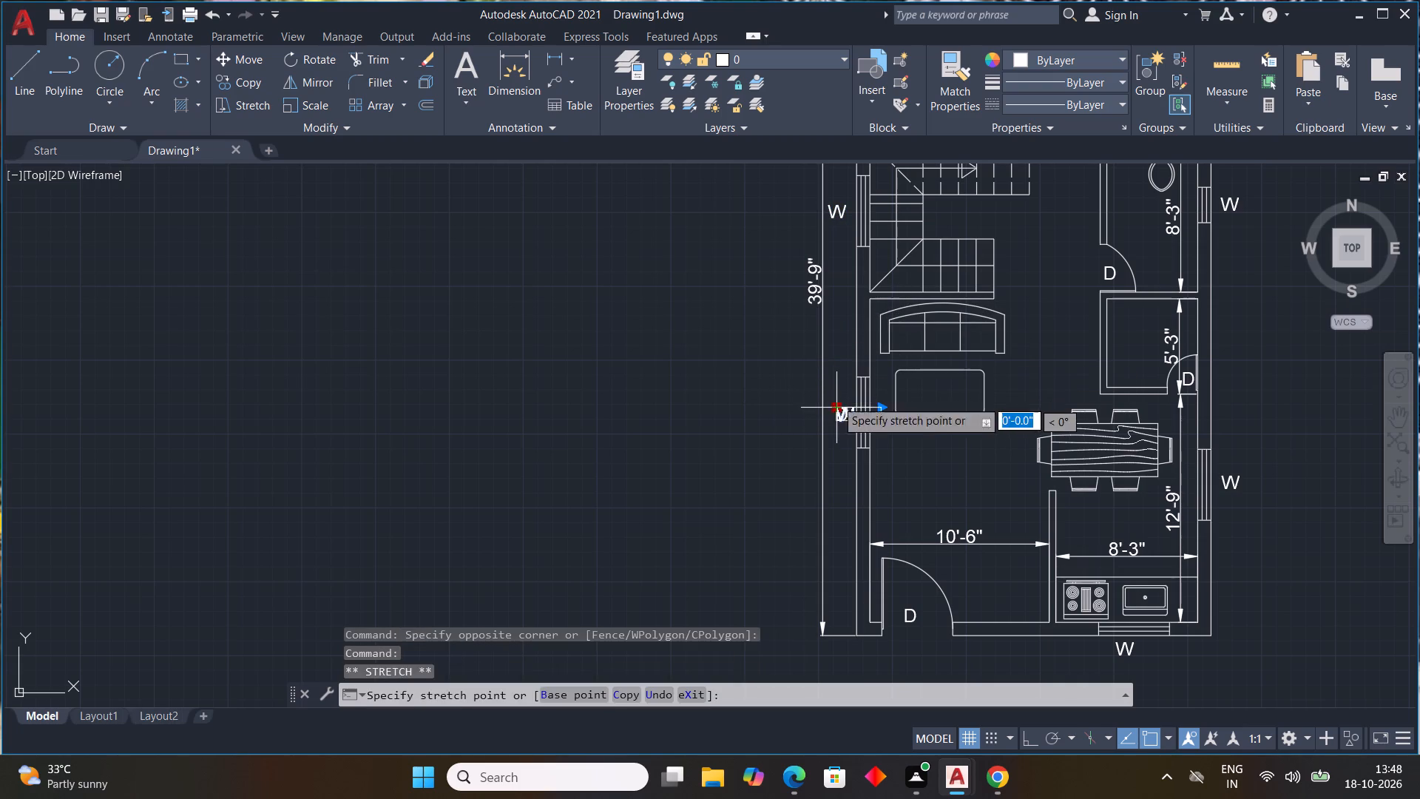
{"action": "left_click", "coordinate": [835, 371]}
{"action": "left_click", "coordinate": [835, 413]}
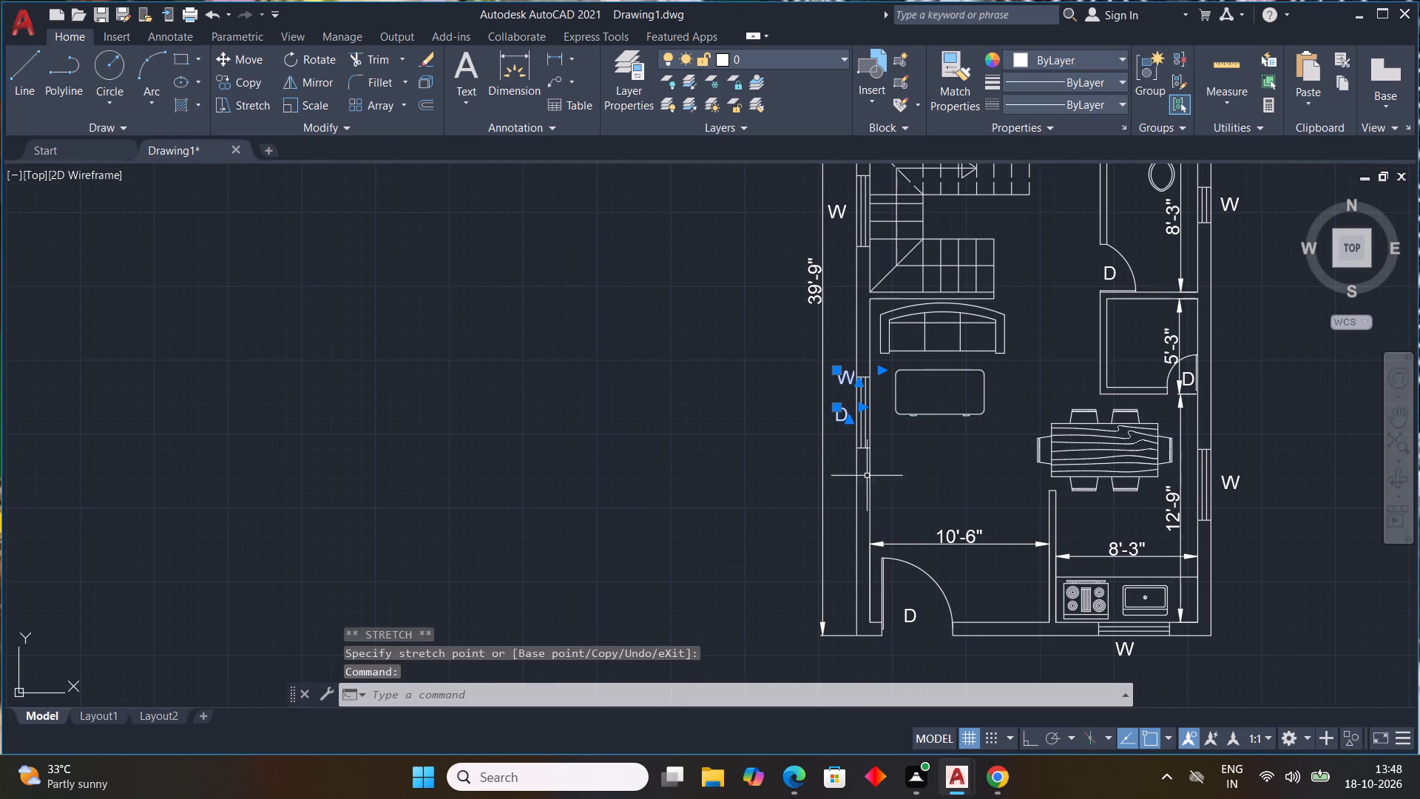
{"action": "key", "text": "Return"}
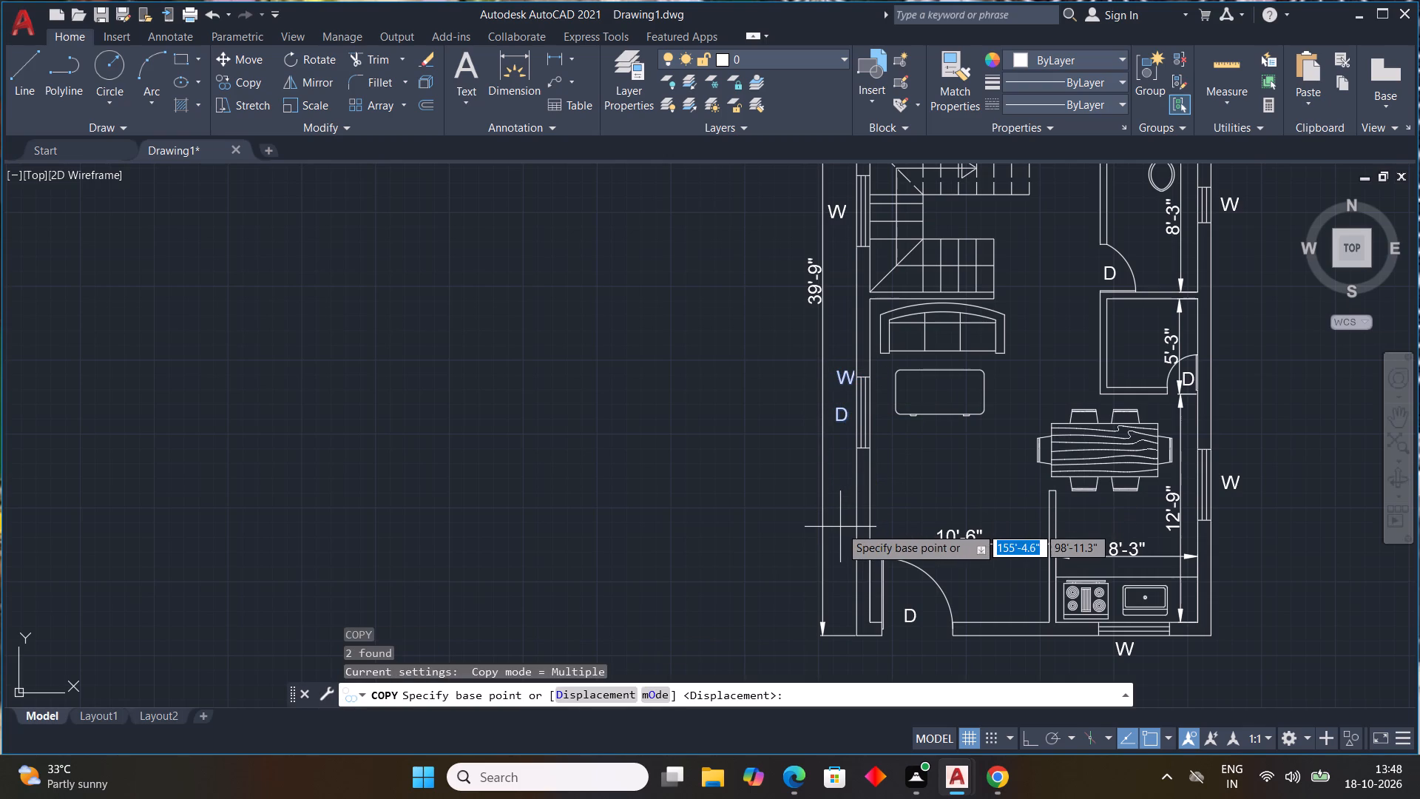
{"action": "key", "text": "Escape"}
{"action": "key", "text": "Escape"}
Delete the stray "D" label outside the living area window.
{"action": "left_click", "coordinate": [839, 419]}
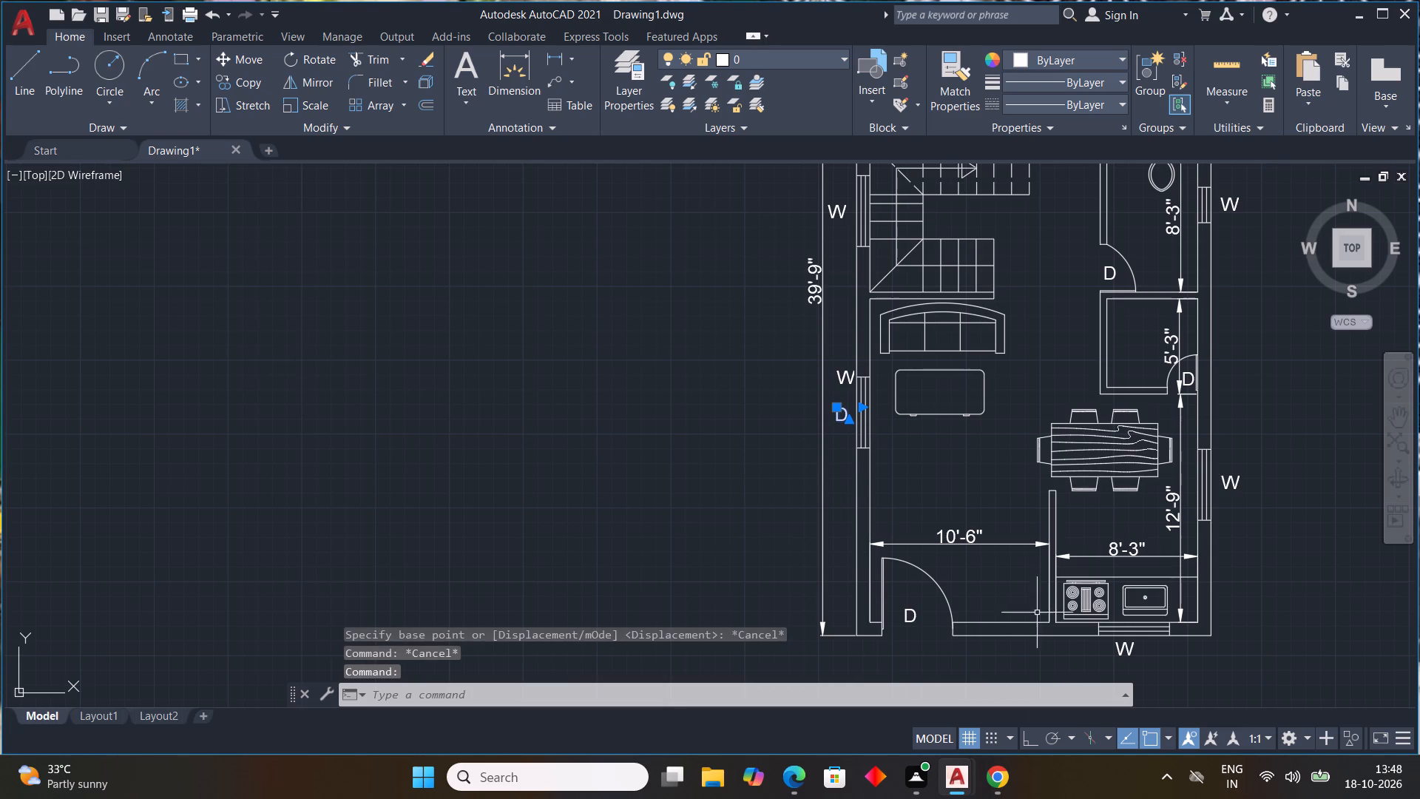
{"action": "key", "text": "period"}
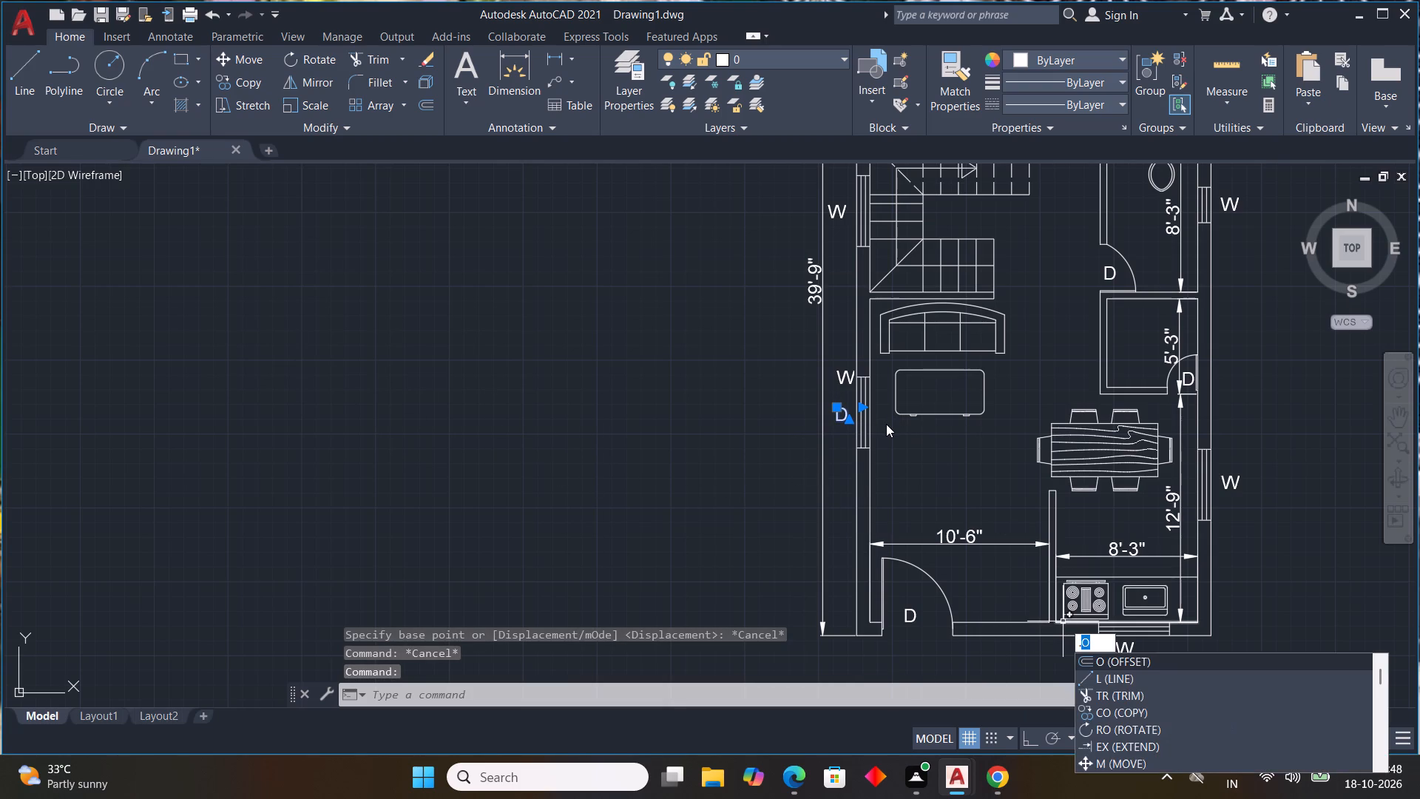
{"action": "key", "text": "Escape"}
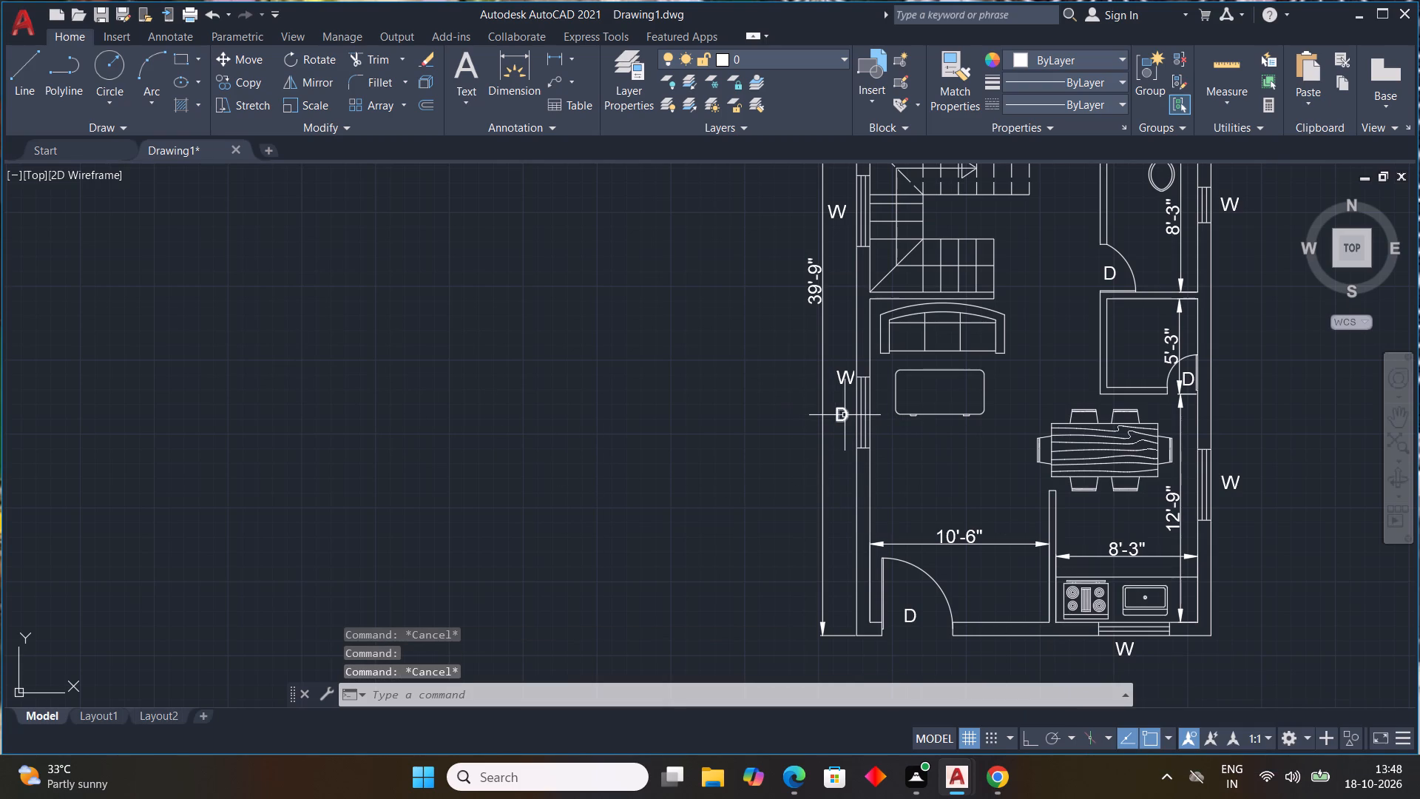
{"action": "left_click", "coordinate": [845, 415]}
{"action": "key", "text": "period"}
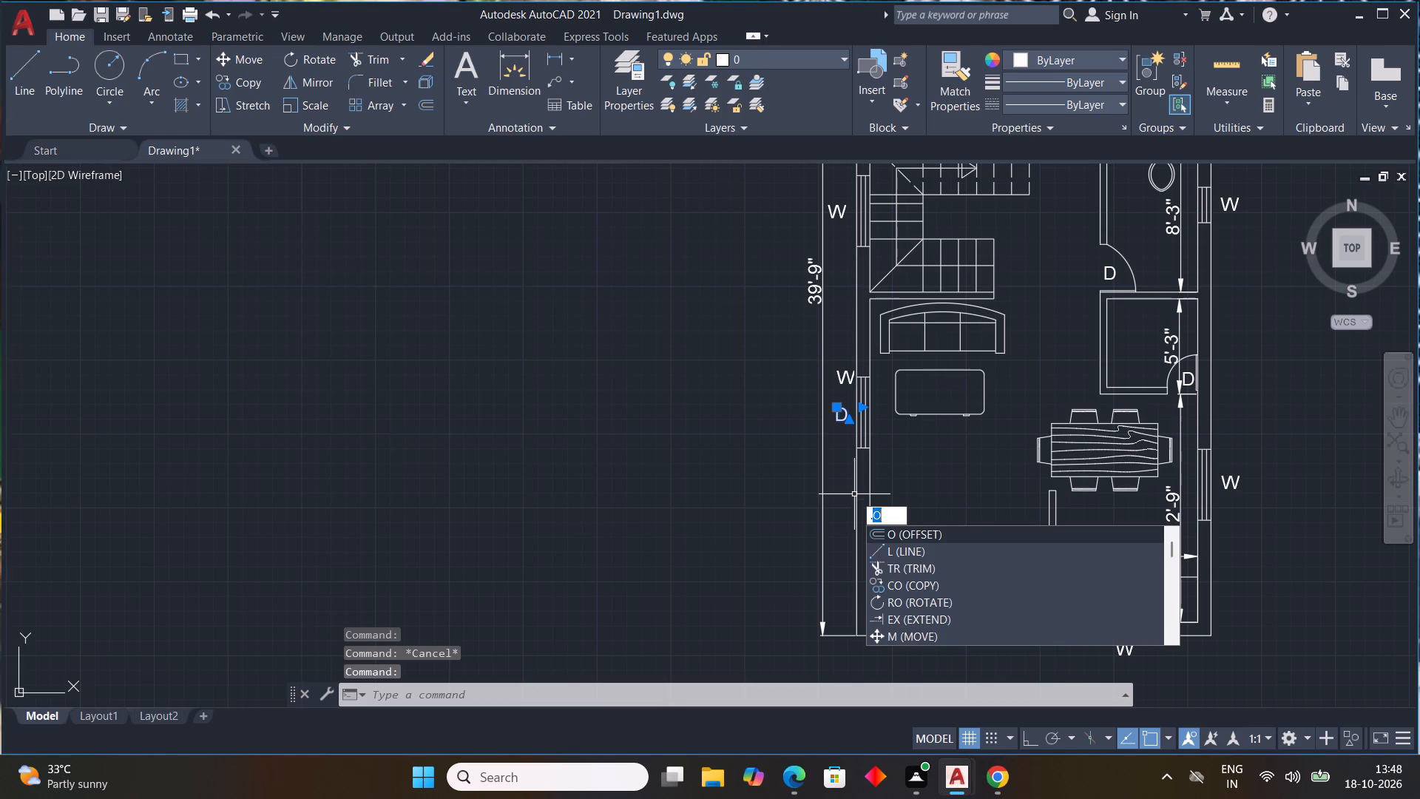
{"action": "key", "text": "Escape"}
{"action": "left_click", "coordinate": [840, 419]}
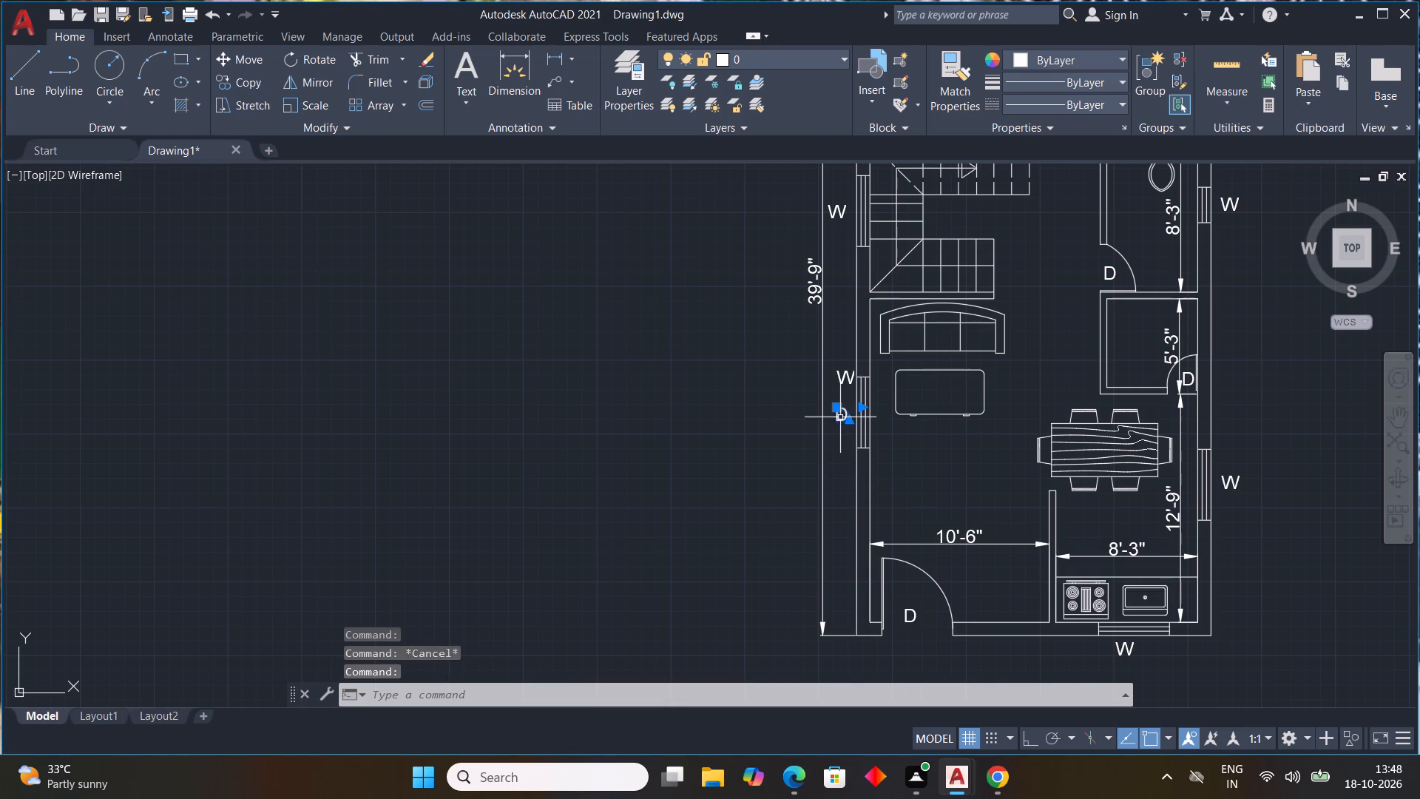
{"action": "key", "text": "Delete"}
Move the living area window's "W" label straight down to the middle of the window.
{"action": "left_click", "coordinate": [842, 375]}
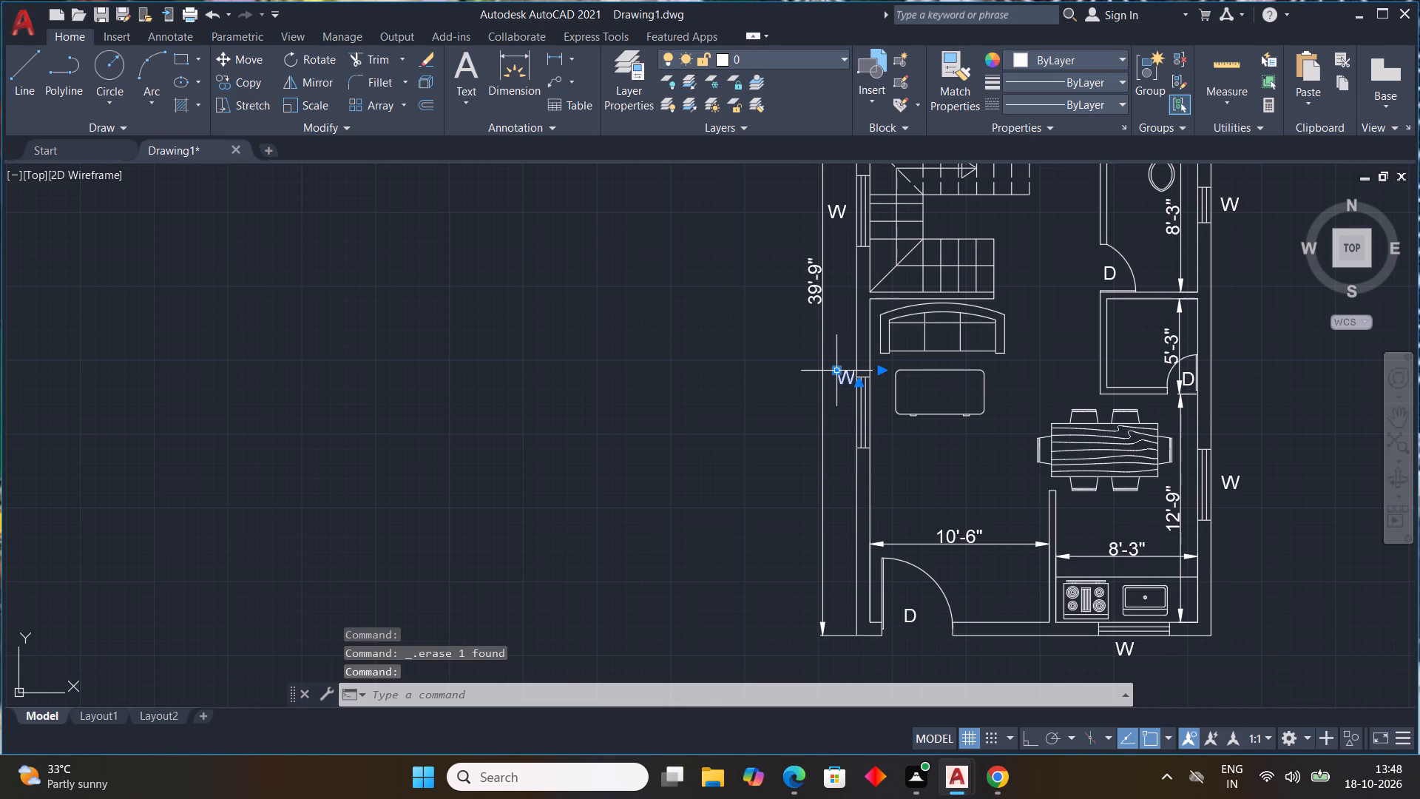
{"action": "left_click", "coordinate": [833, 373]}
{"action": "left_click", "coordinate": [833, 405]}
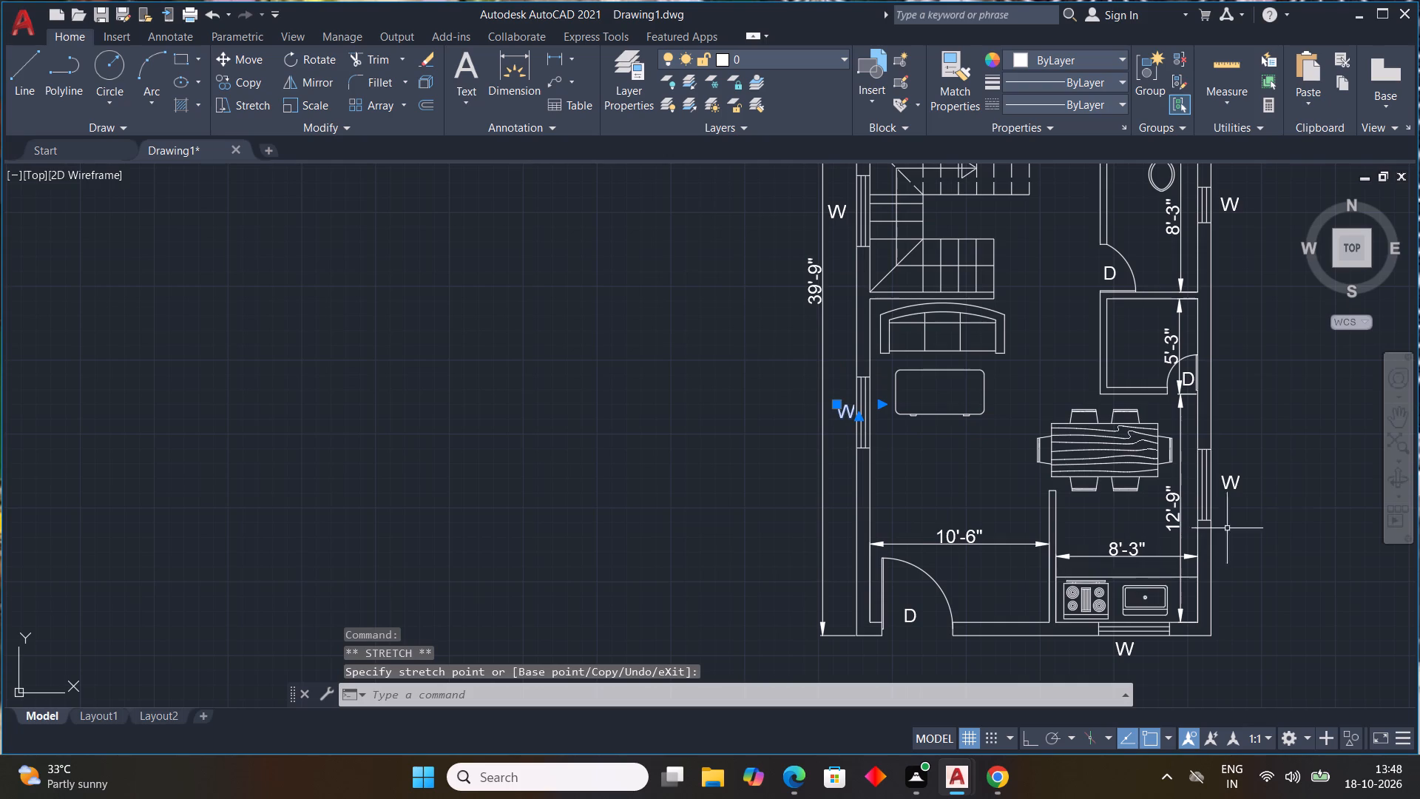
Delete the "W" label outside the small window of the toilet beside the staircase.
{"action": "left_click", "coordinate": [1398, 420]}
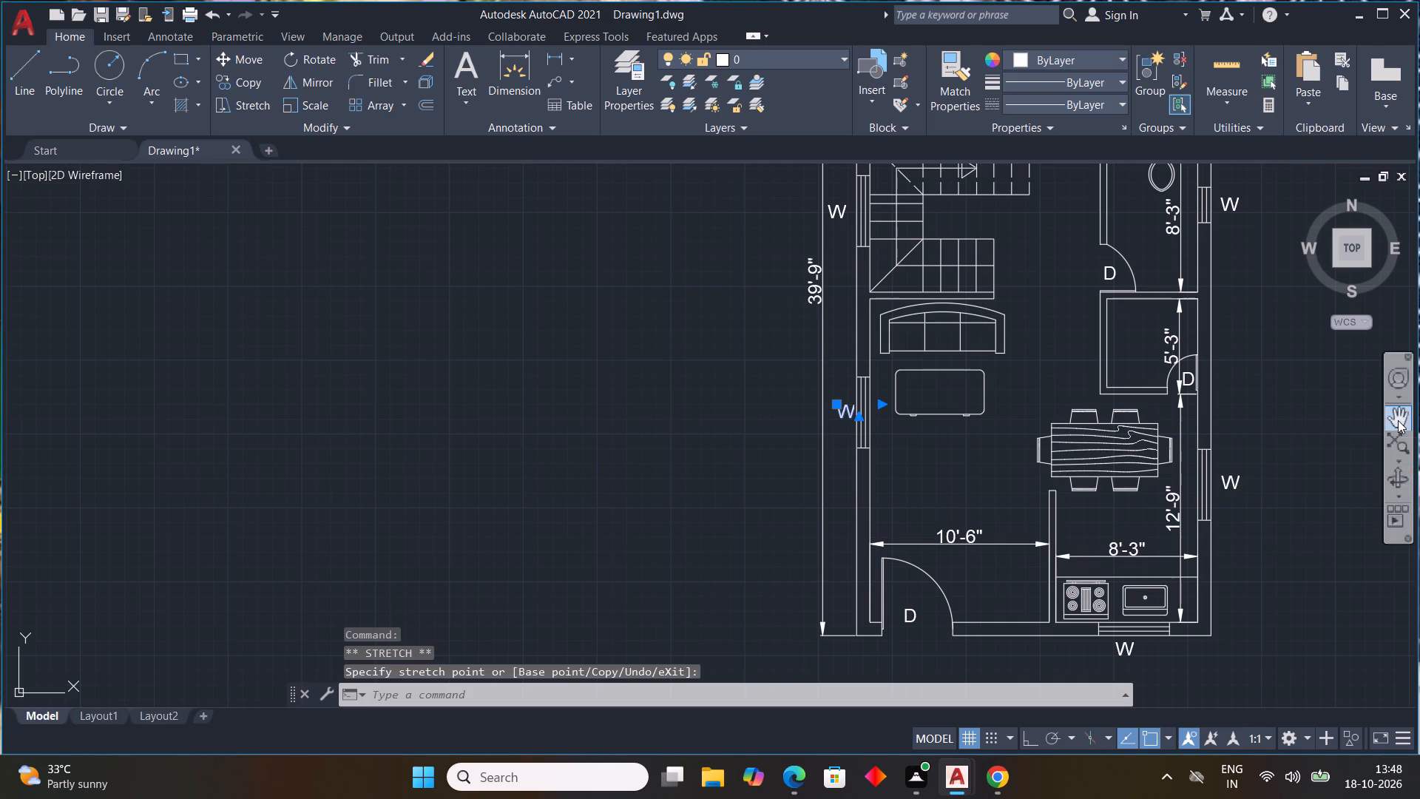
{"action": "left_click_drag", "start_coordinate": [1204, 365], "coordinate": [1092, 712]}
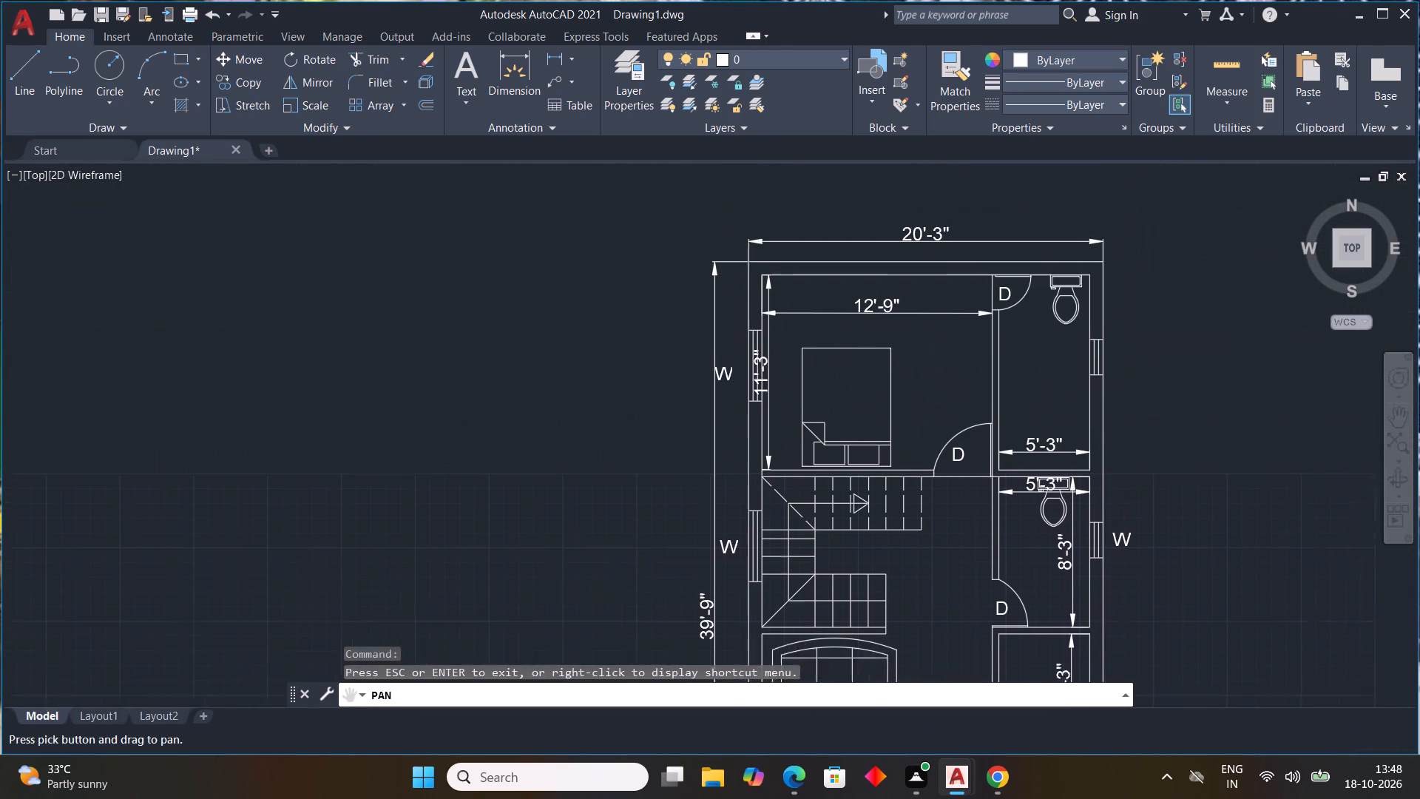
{"action": "left_click_drag", "start_coordinate": [1092, 712], "coordinate": [1090, 722]}
{"action": "key", "text": "Escape"}
{"action": "left_click", "coordinate": [1106, 568]}
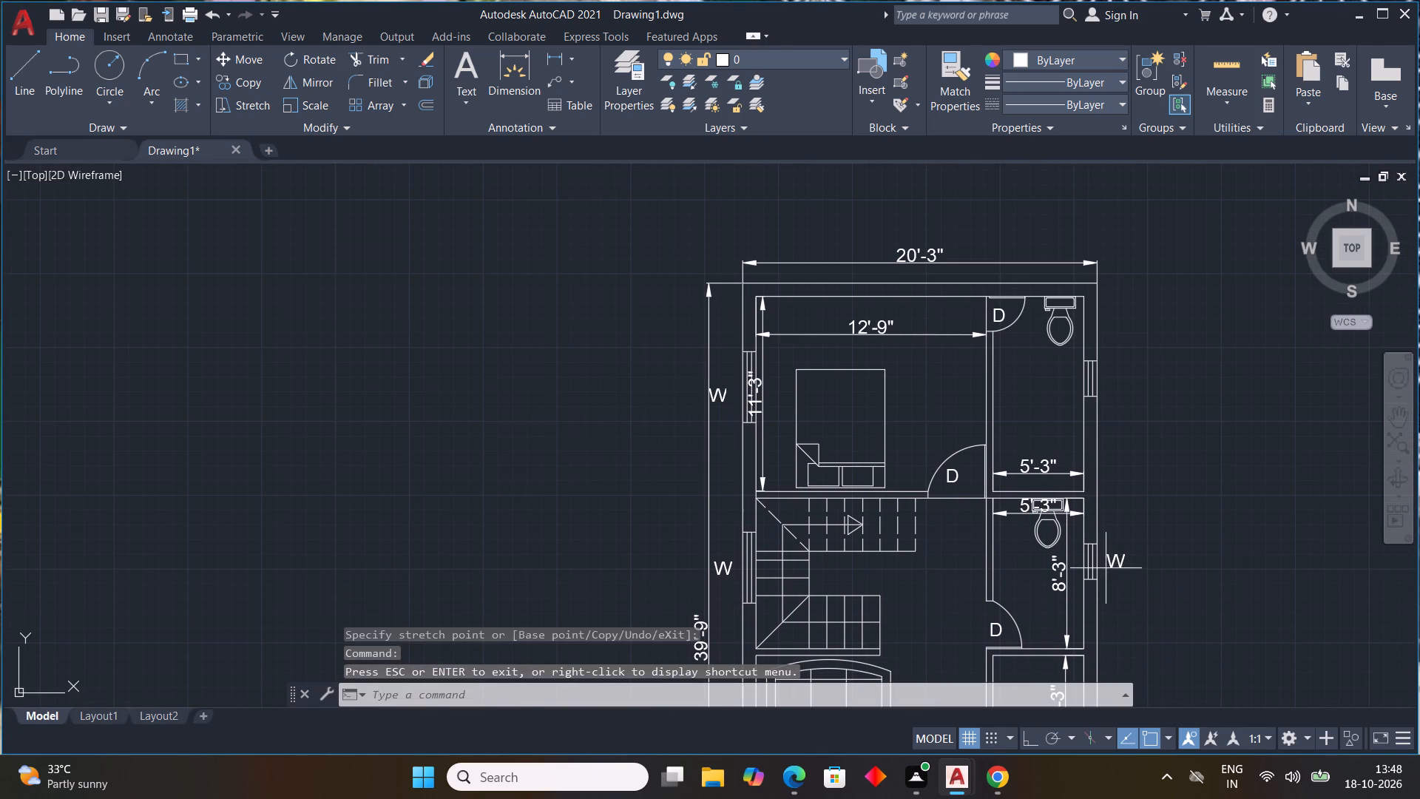
{"action": "left_click", "coordinate": [1122, 559]}
{"action": "key", "text": "Delete"}
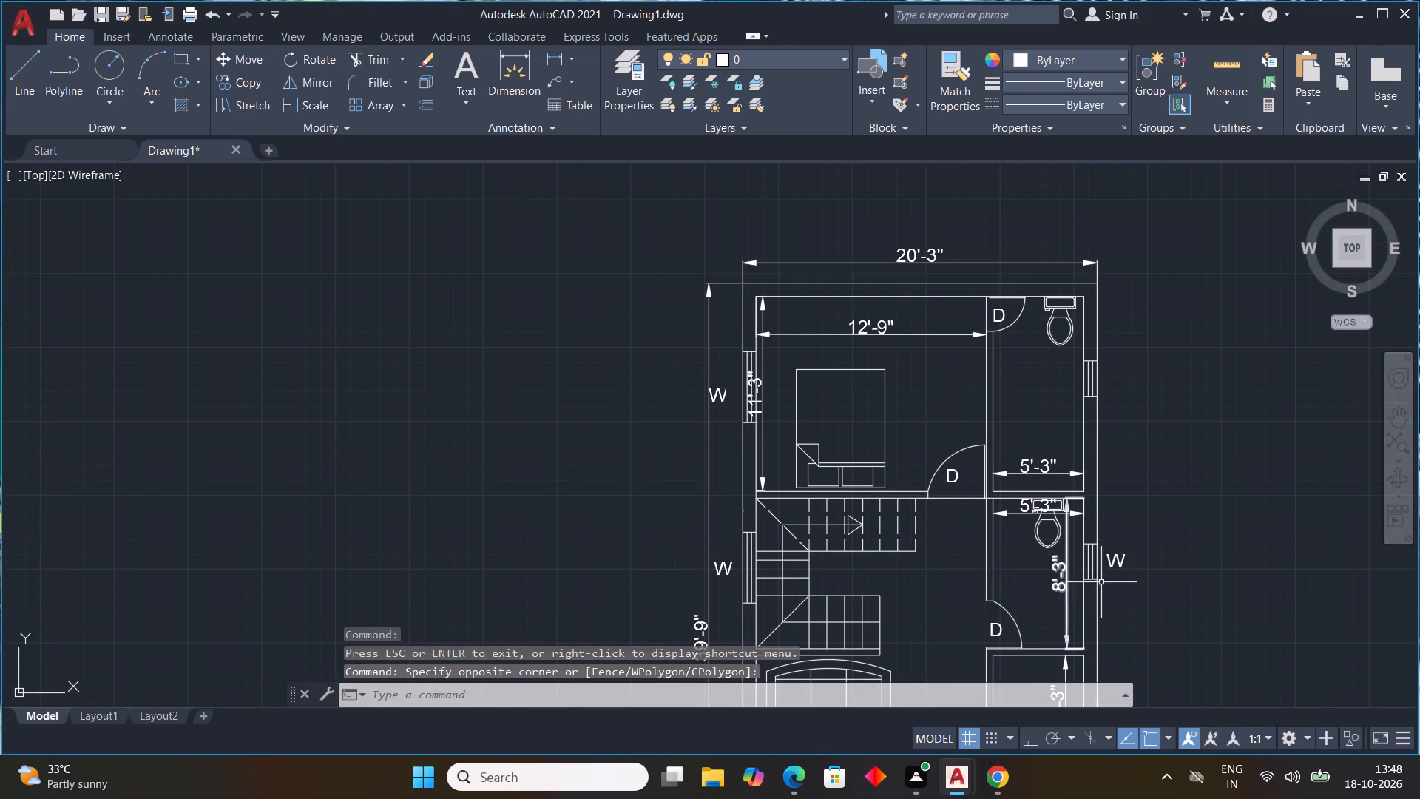
{"action": "left_click", "coordinate": [1115, 558]}
{"action": "key", "text": "Delete"}
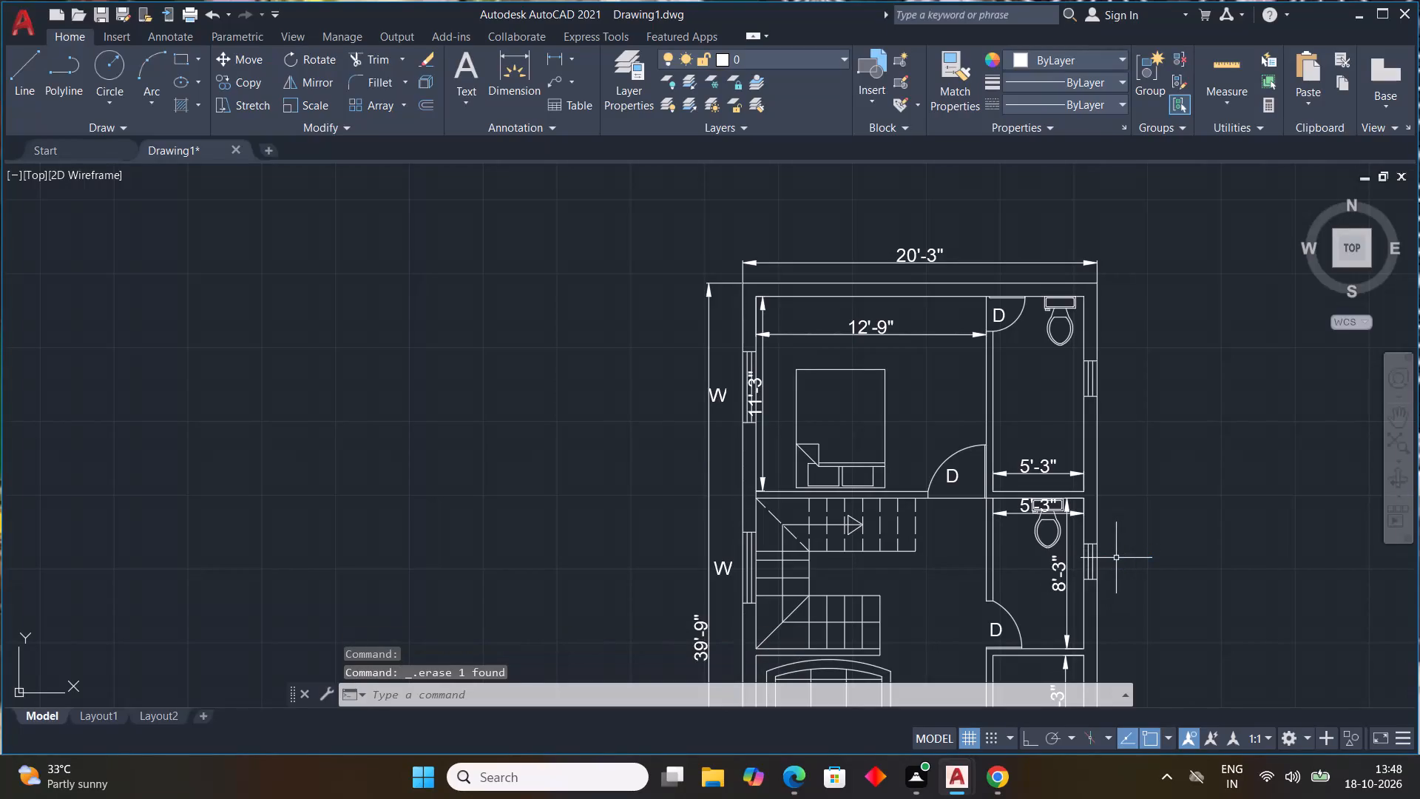
Add a 9" high multiline text "V" outside the small window of the toilet beside the staircase.
{"action": "key", "text": "t"}
{"action": "key", "text": "Return"}
{"action": "left_click", "coordinate": [1113, 546]}
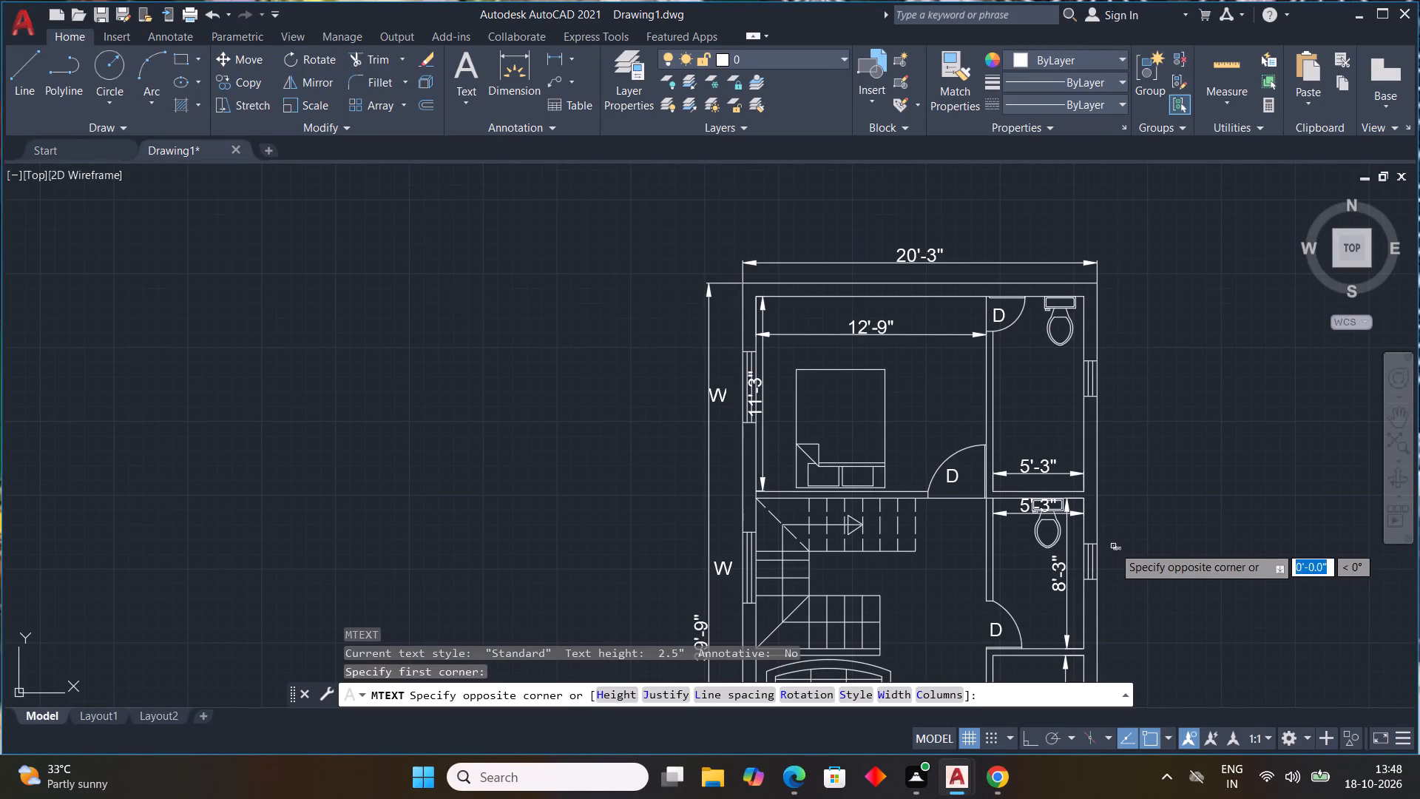
{"action": "left_click", "coordinate": [1145, 587]}
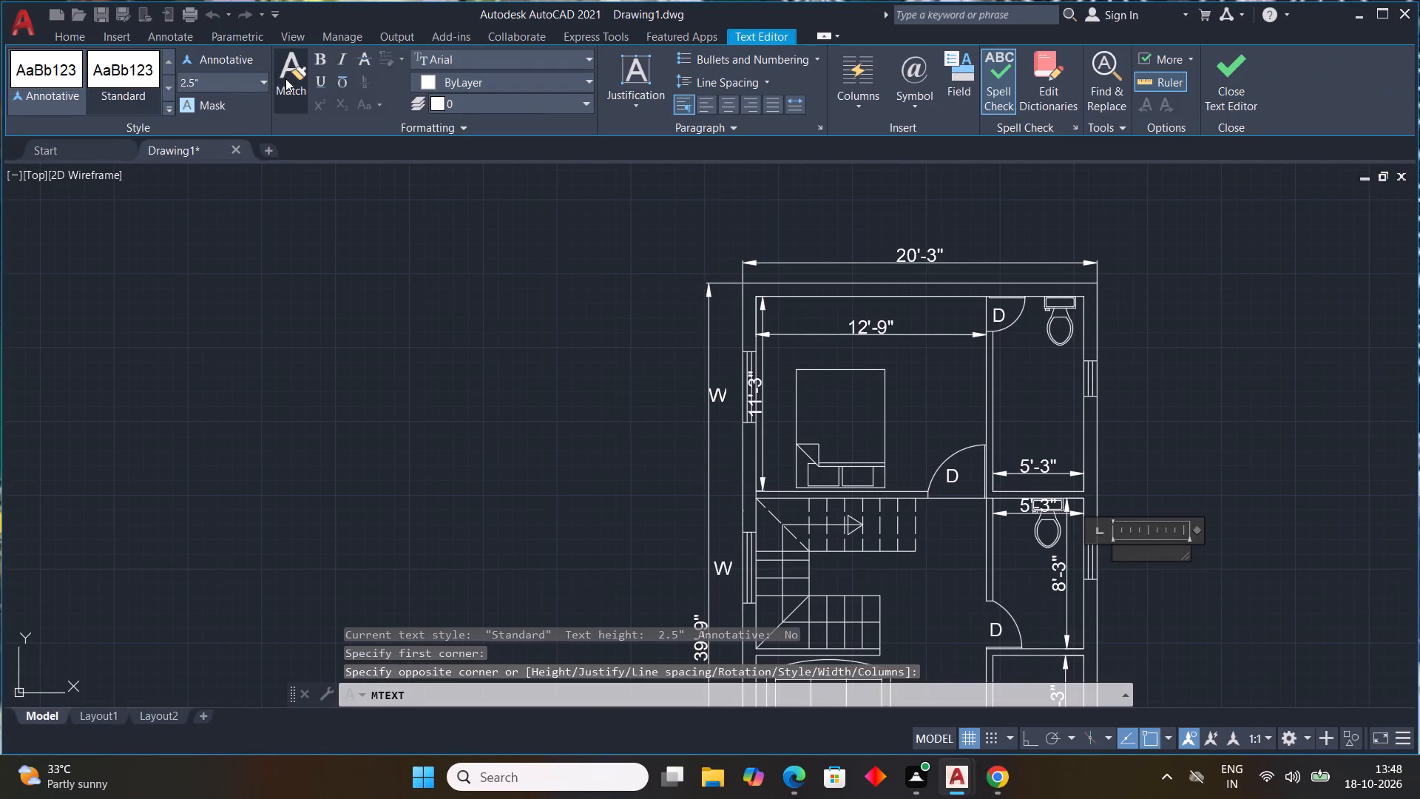
{"action": "left_click", "coordinate": [268, 82]}
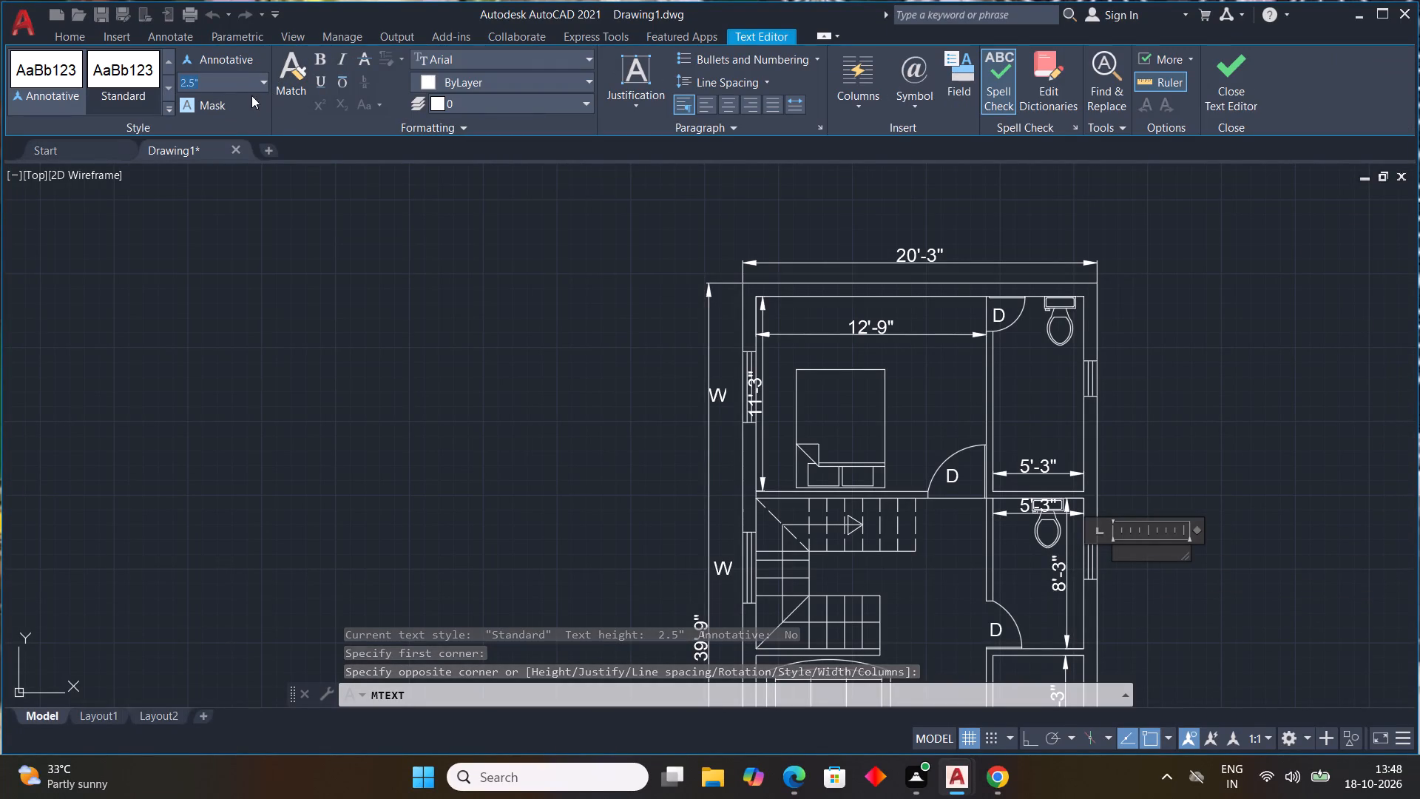
{"action": "left_click", "coordinate": [264, 86]}
{"action": "left_click", "coordinate": [247, 95]}
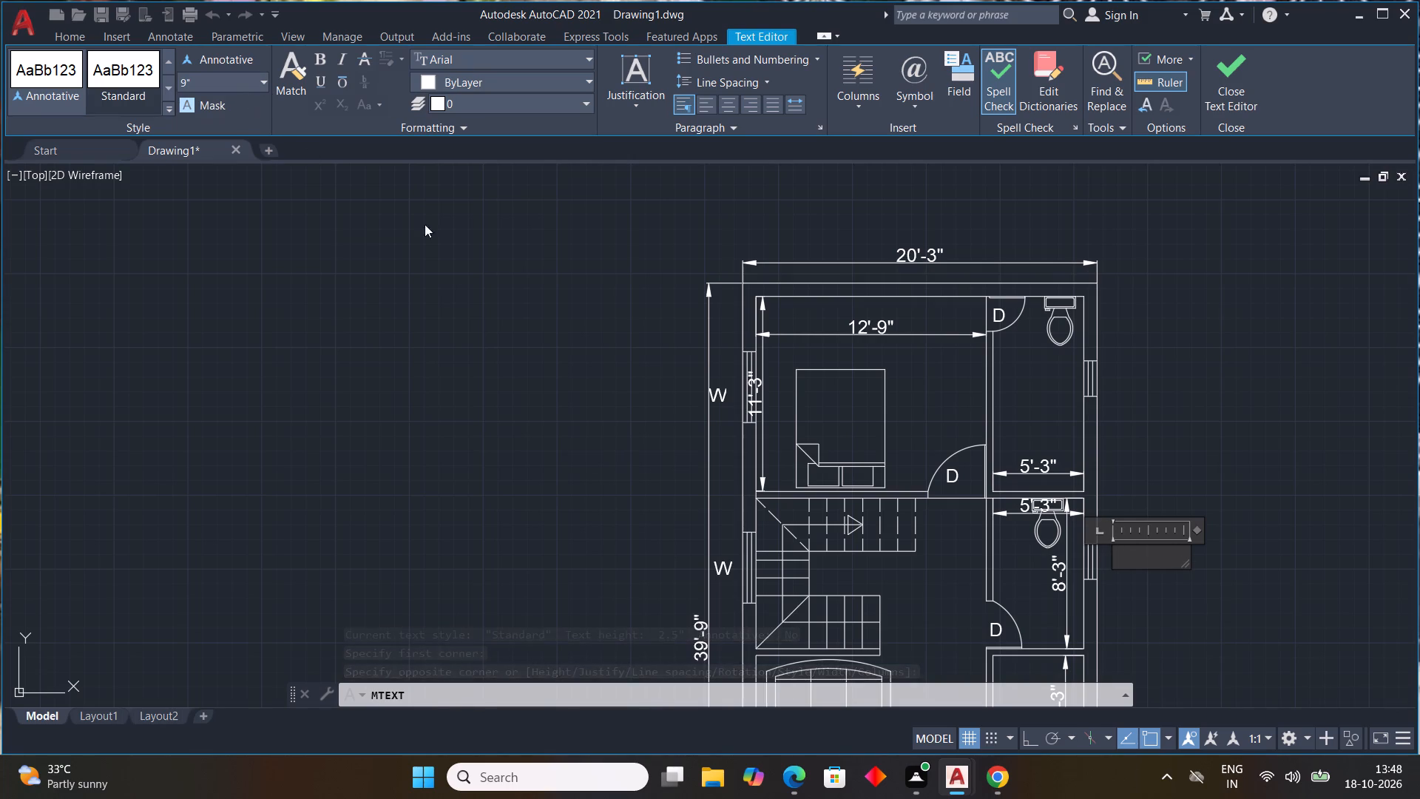
{"action": "key", "text": "v"}
{"action": "key", "text": "Escape"}
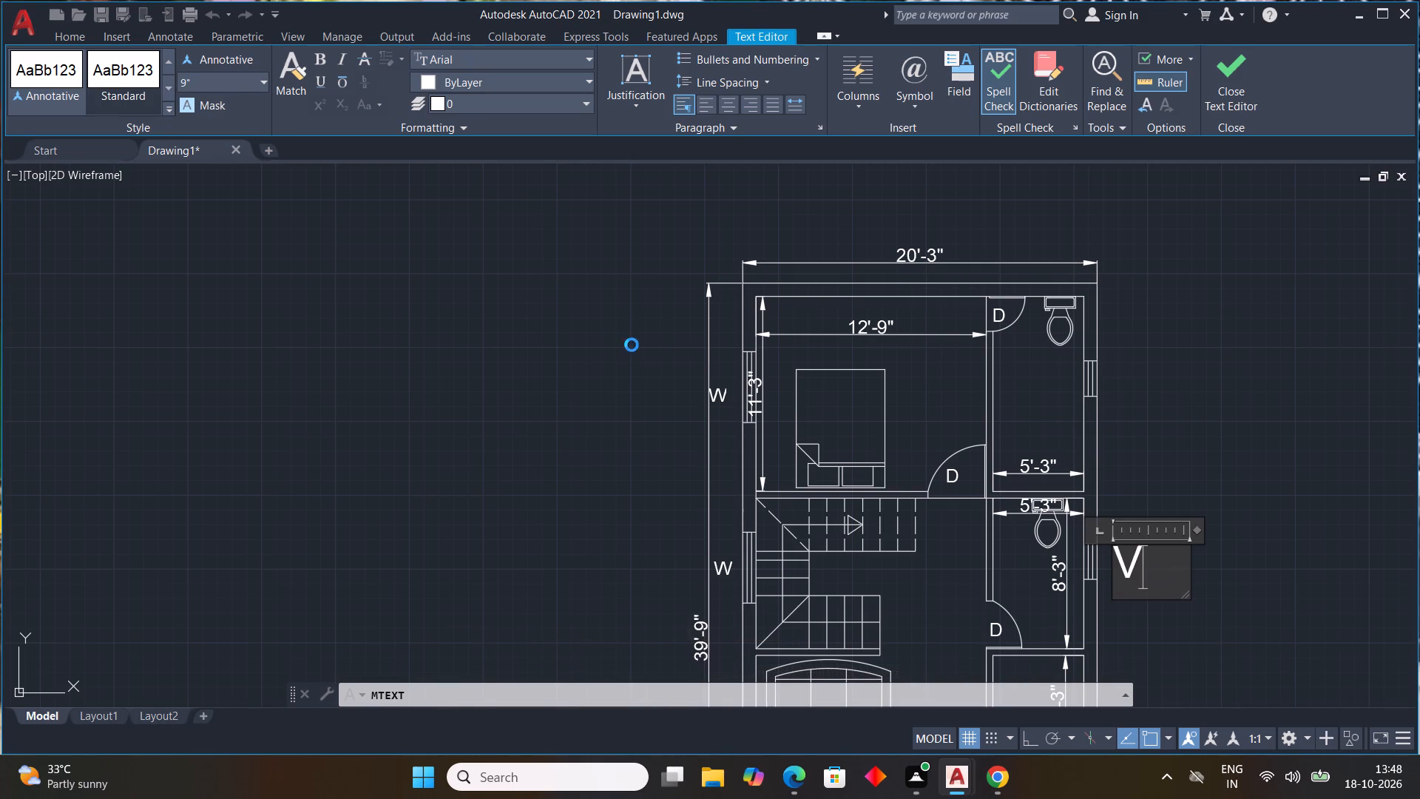
{"action": "key", "text": "Return"}
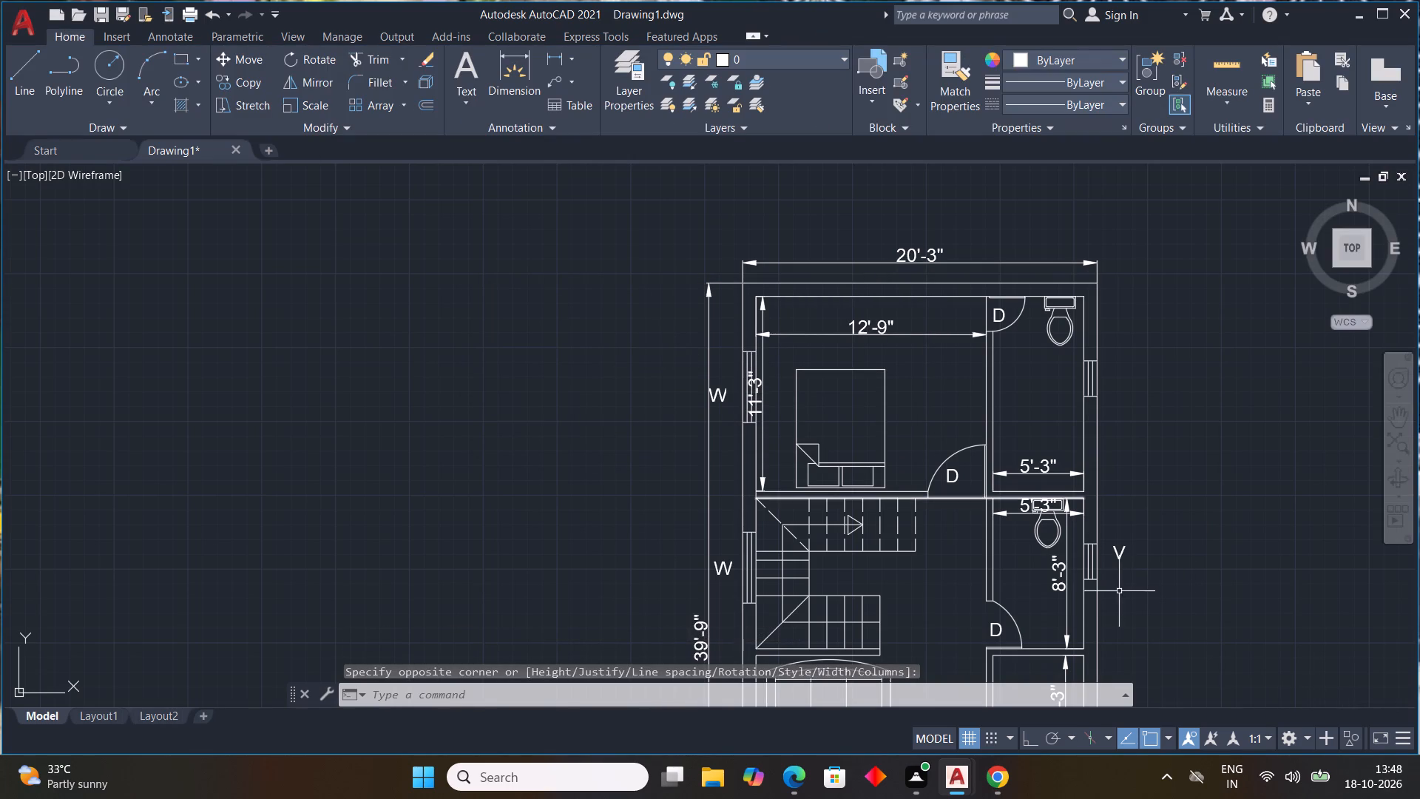
Copy the "V" label straight up to just outside the small window of the bedroom's attached toilet.
{"action": "left_click", "coordinate": [1120, 559]}
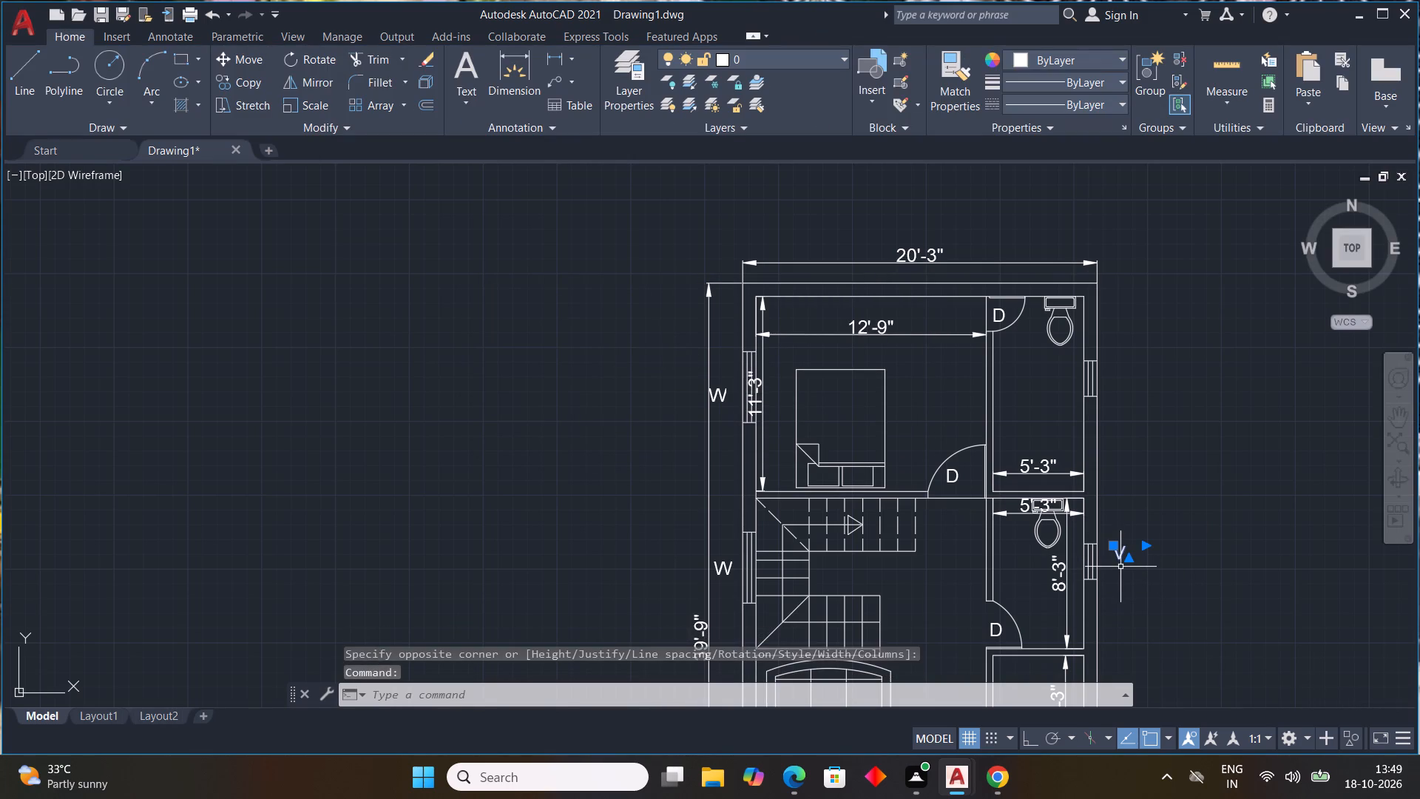
{"action": "type", "text": "CO"}
{"action": "key", "text": "Return"}
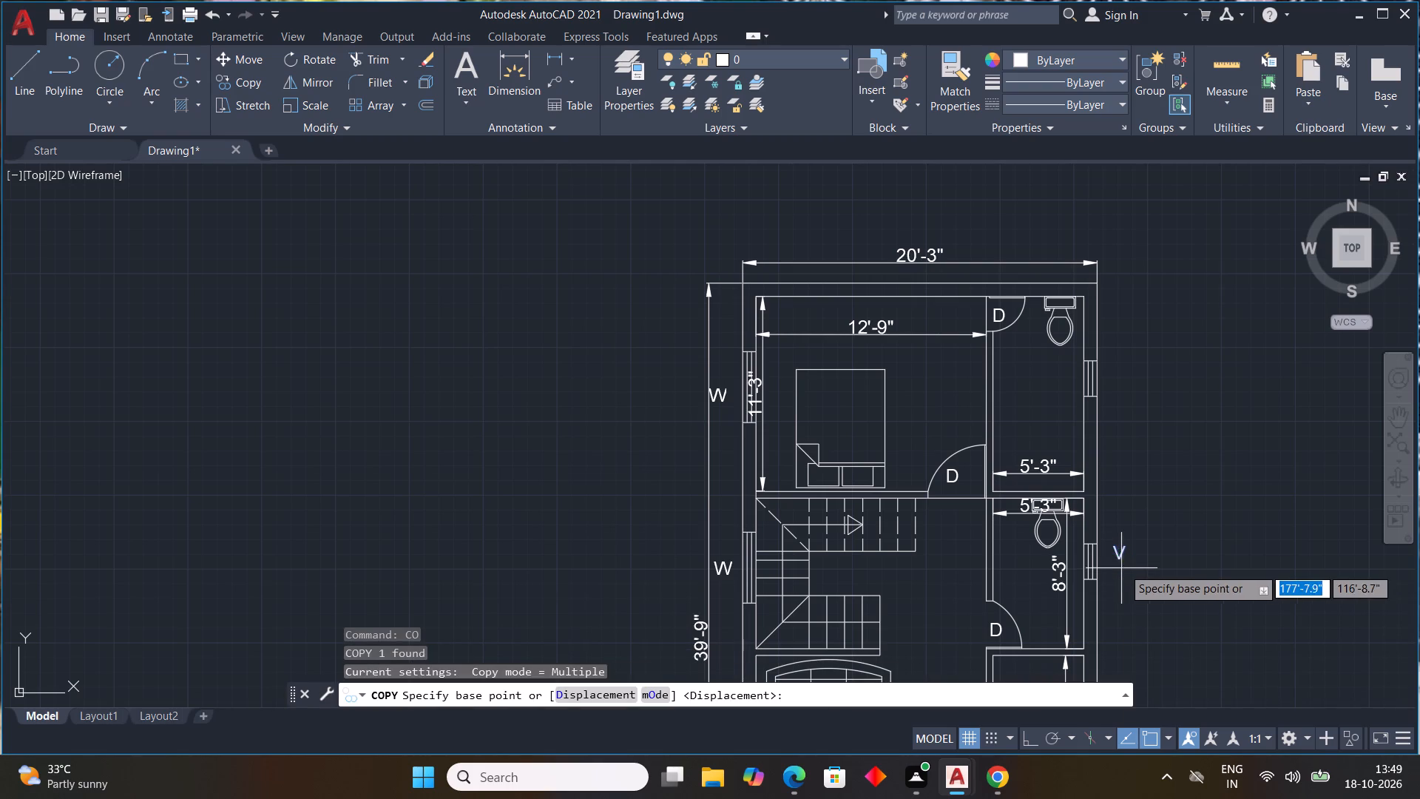
{"action": "left_click", "coordinate": [1123, 567]}
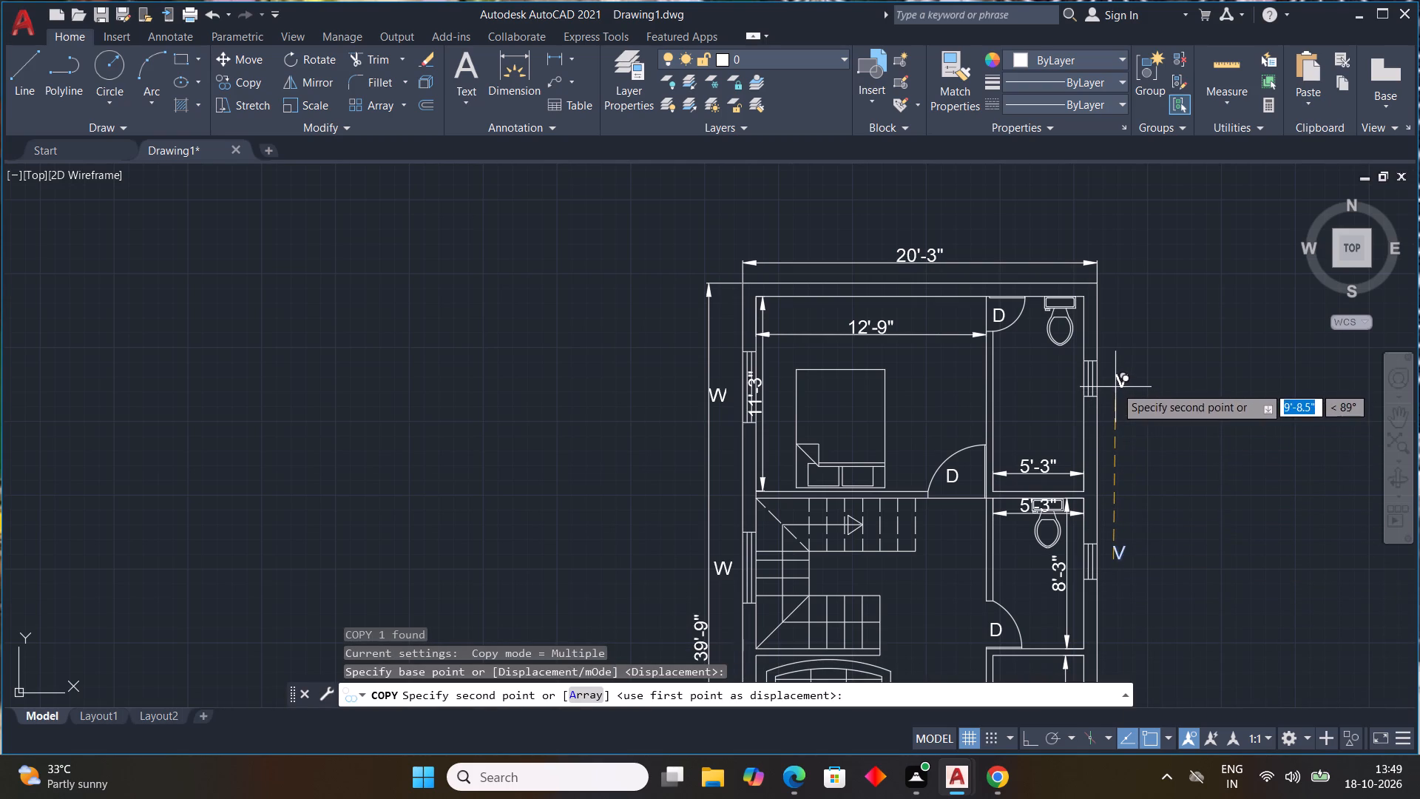
{"action": "left_click", "coordinate": [1115, 386]}
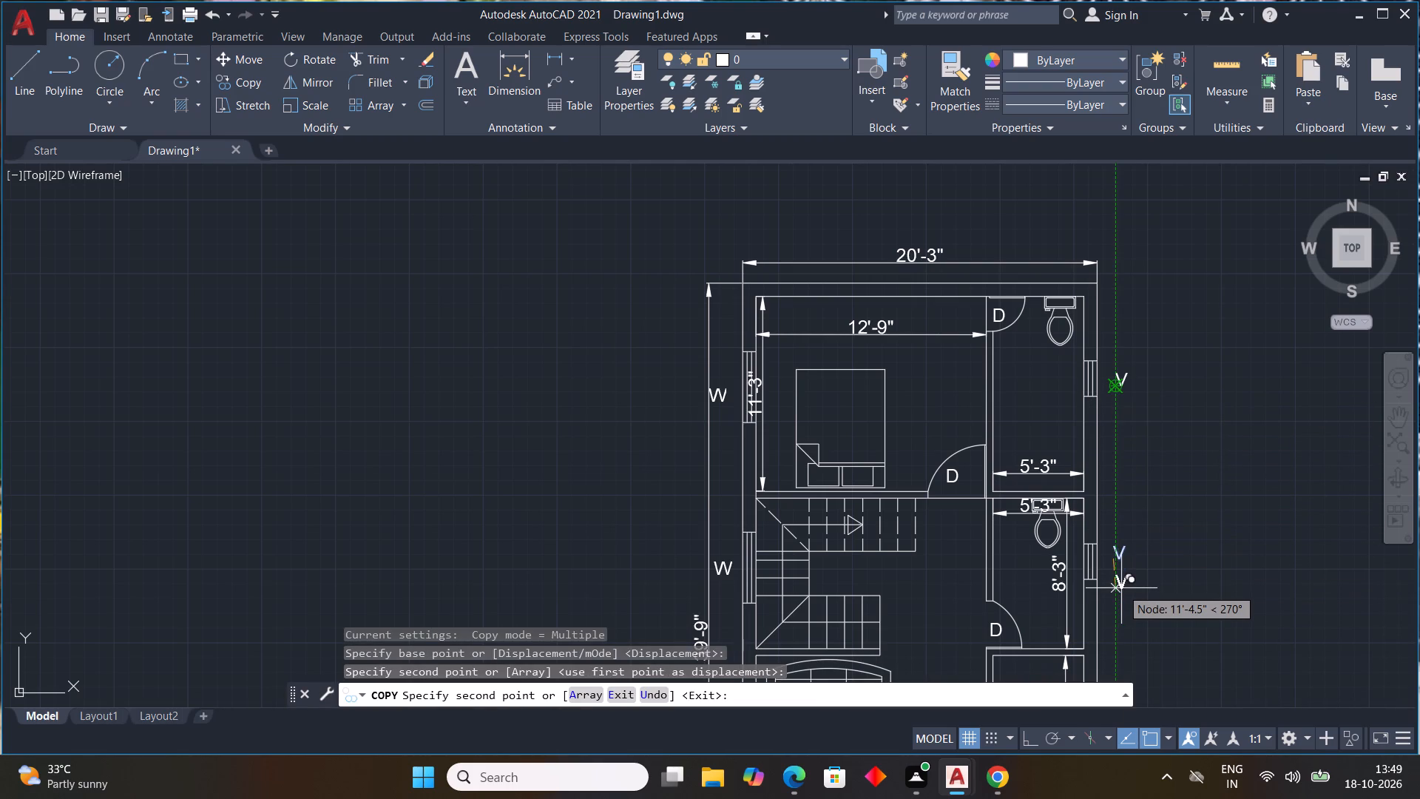
{"action": "key", "text": "Escape"}
{"action": "key", "text": "Escape"}
{"action": "key", "text": "Escape"}
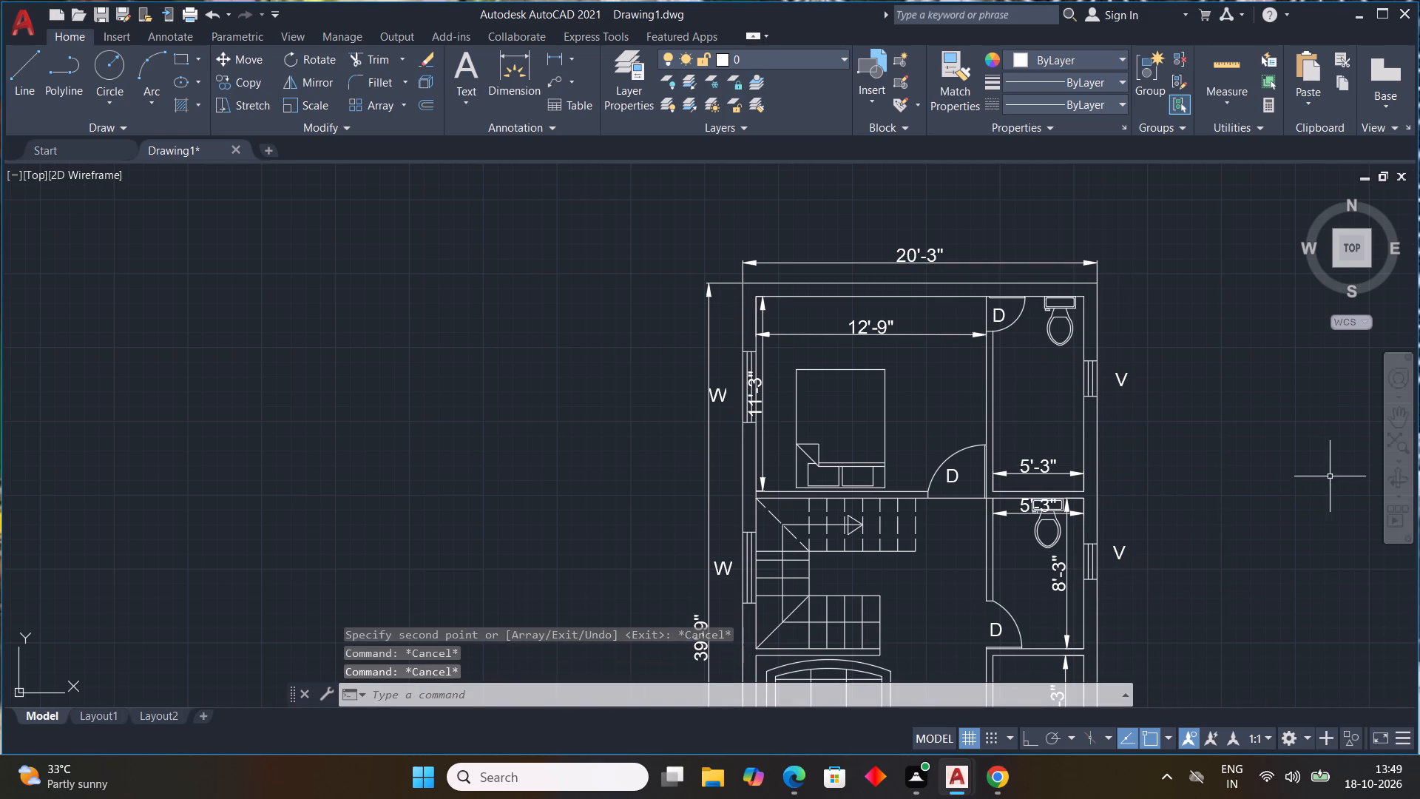
Look over the floor plan to check the door and window labels in all rooms.
{"action": "left_click", "coordinate": [1393, 428]}
{"action": "left_click_drag", "start_coordinate": [1105, 451], "coordinate": [1129, 414]}
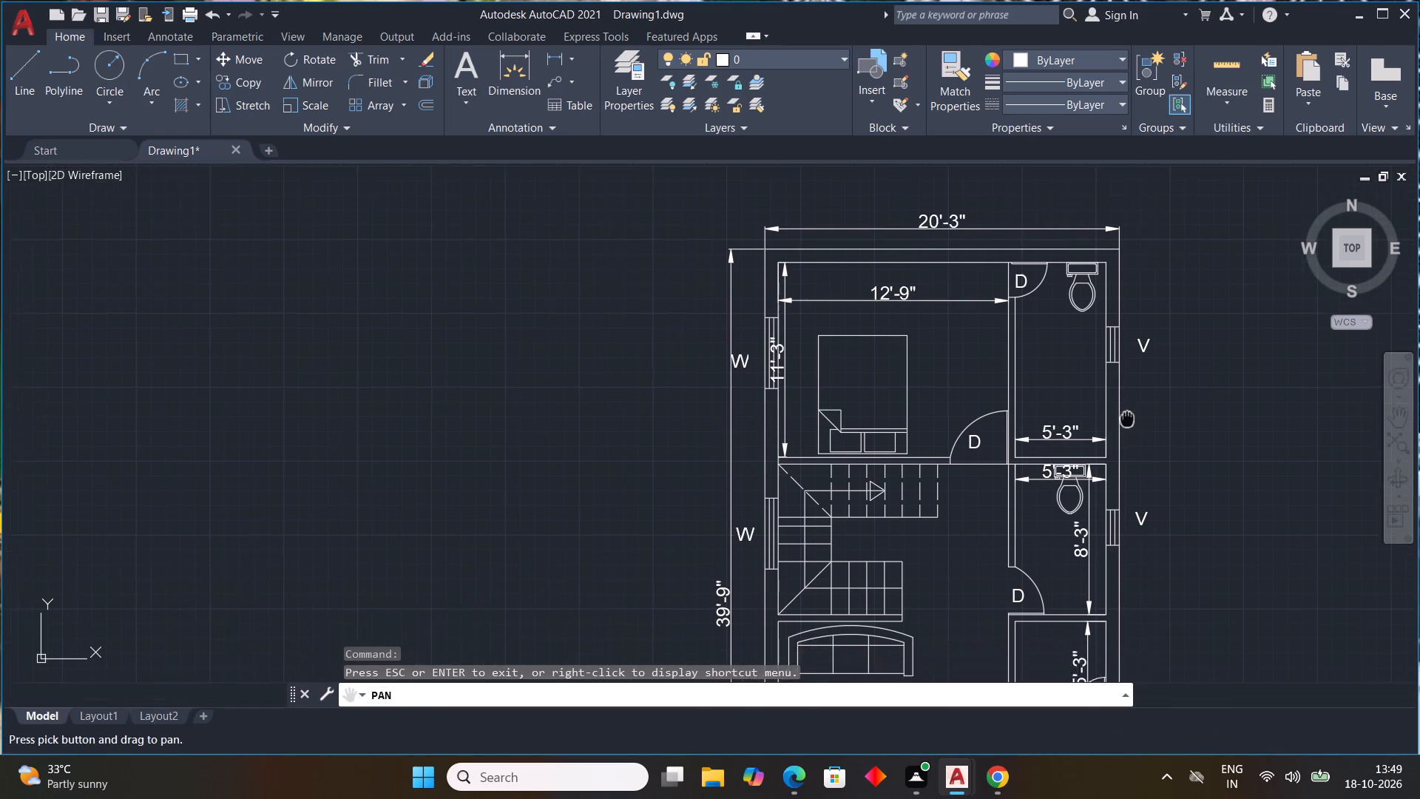
{"action": "left_click_drag", "start_coordinate": [1129, 414], "coordinate": [1150, 257]}
{"action": "left_click_drag", "start_coordinate": [1258, 498], "coordinate": [1181, 331]}
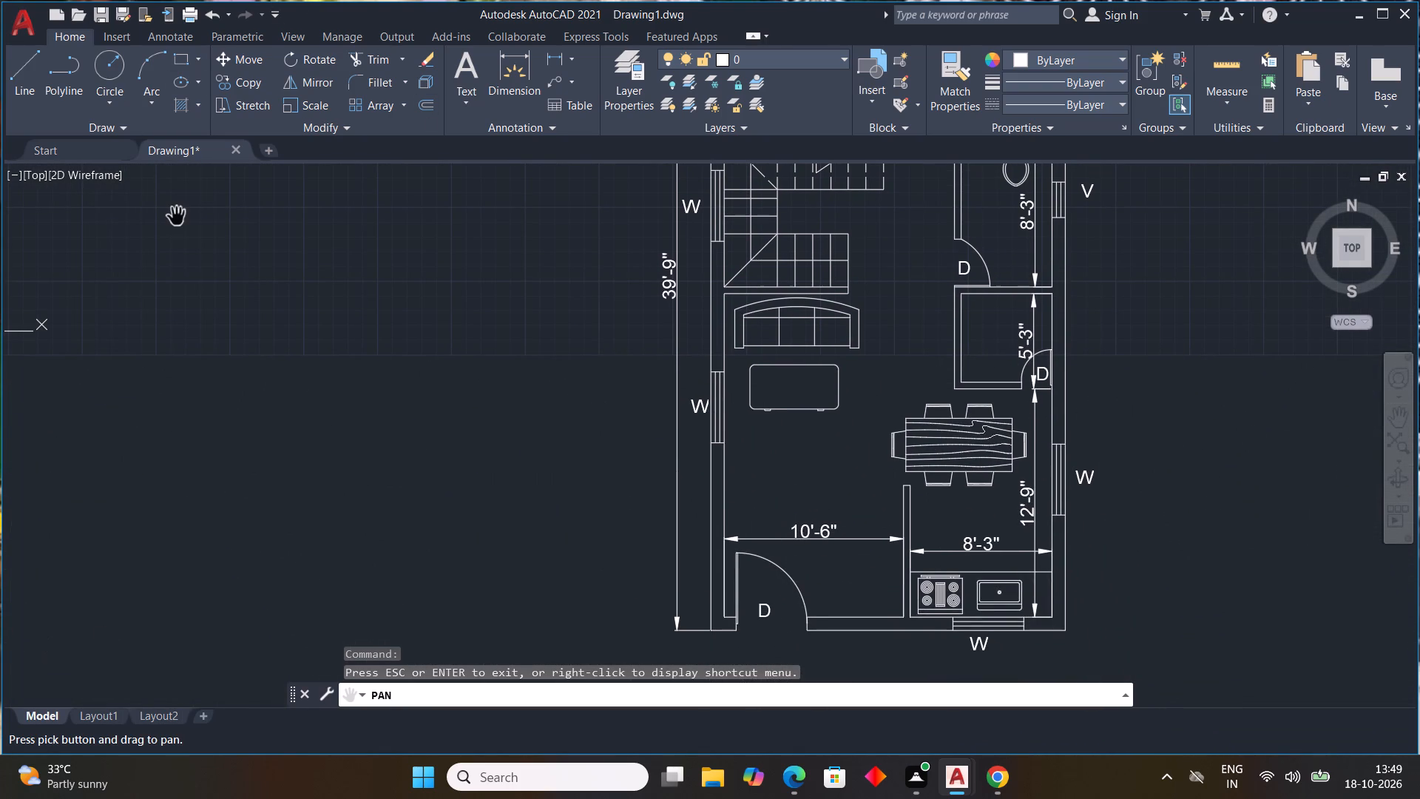
{"action": "right_click", "coordinate": [177, 194]}
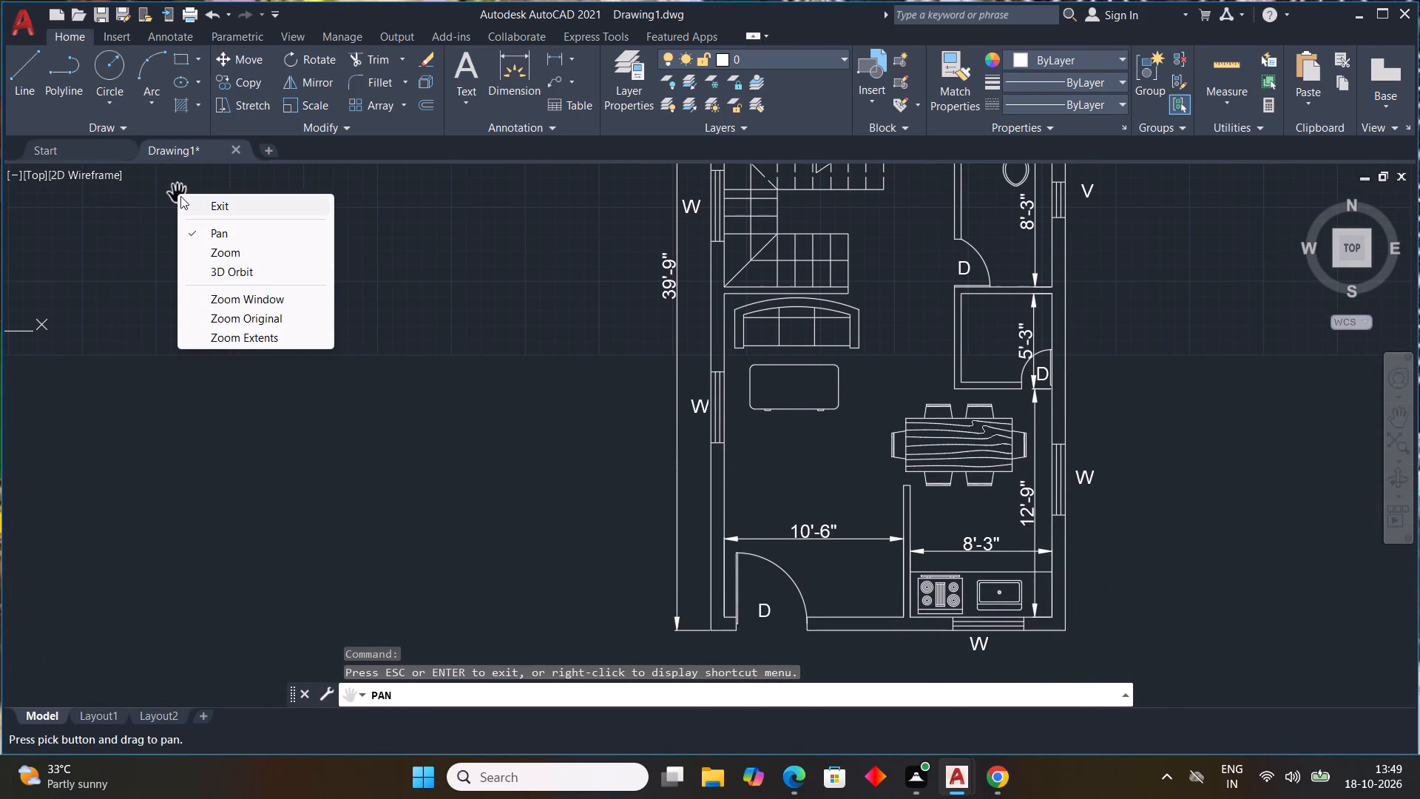
{"action": "key", "text": "Escape"}
{"action": "key", "text": "Escape"}
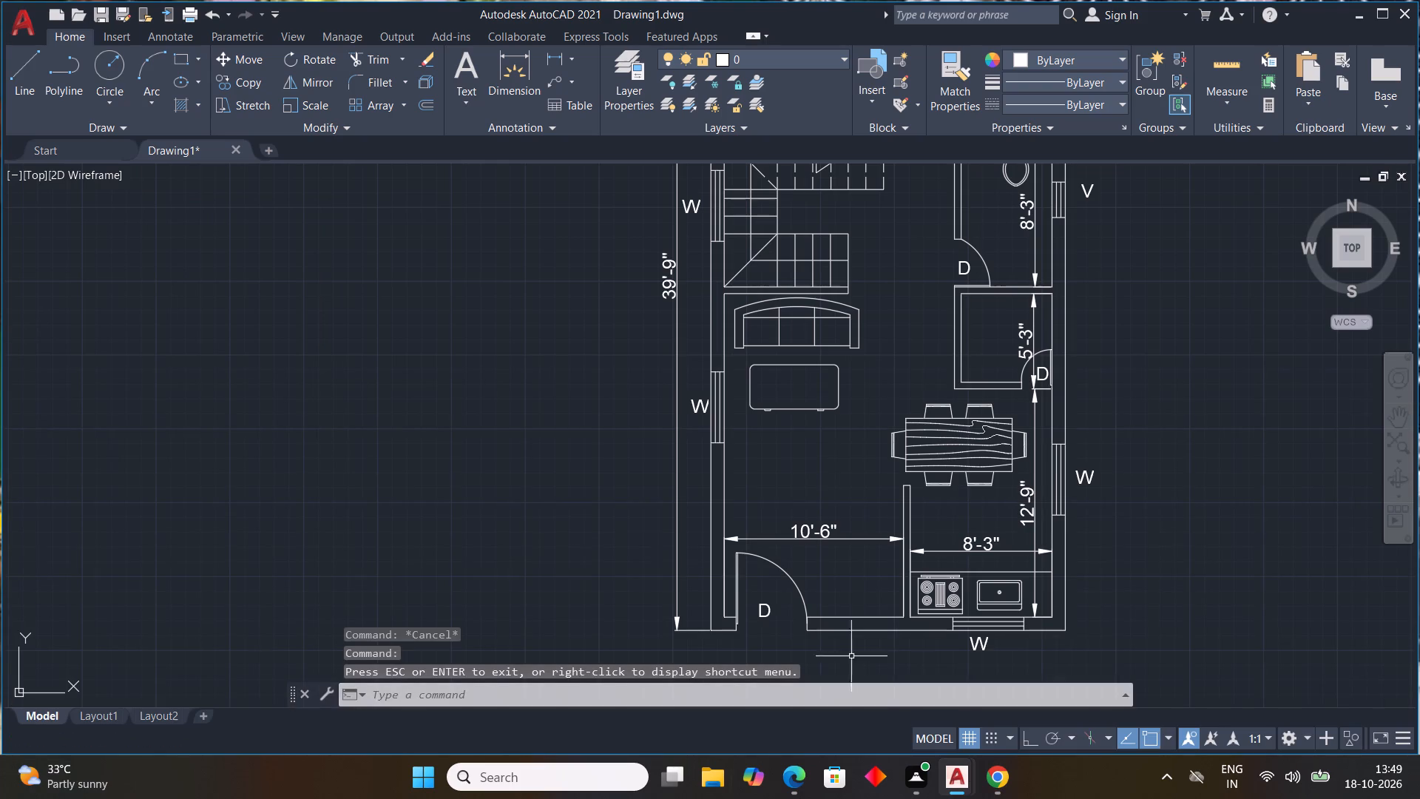
{"action": "scroll", "coordinate": [884, 497], "scroll_direction": "down", "scroll_amount": 3}
{"action": "middle_click_drag", "start_coordinate": [899, 483], "coordinate": [764, 526]}
{"action": "scroll", "coordinate": [814, 439], "scroll_direction": "up", "scroll_amount": 2}
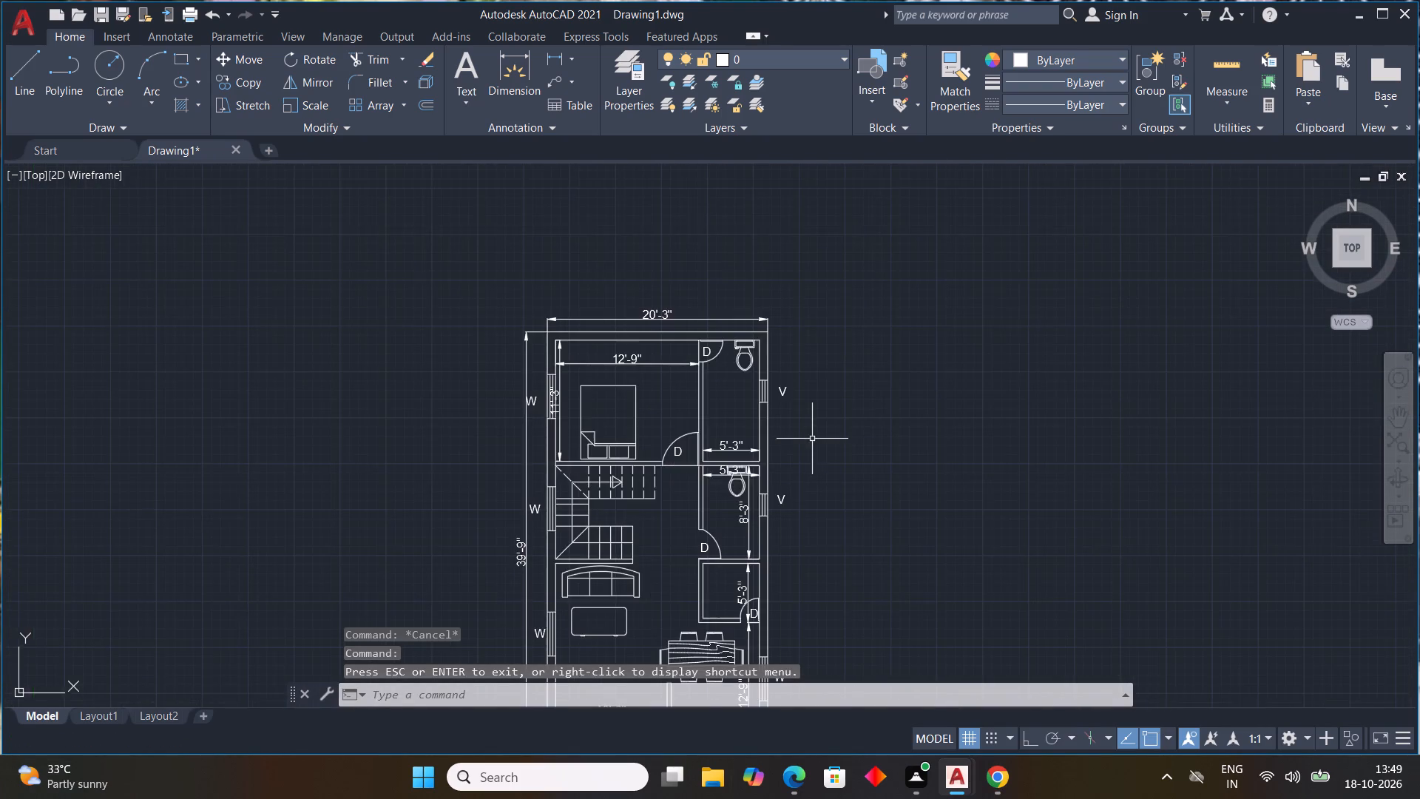
{"action": "scroll", "coordinate": [812, 439], "scroll_direction": "up", "scroll_amount": 1}
{"action": "scroll", "coordinate": [813, 439], "scroll_direction": "down", "scroll_amount": 2}
{"action": "scroll", "coordinate": [702, 414], "scroll_direction": "up", "scroll_amount": 3}
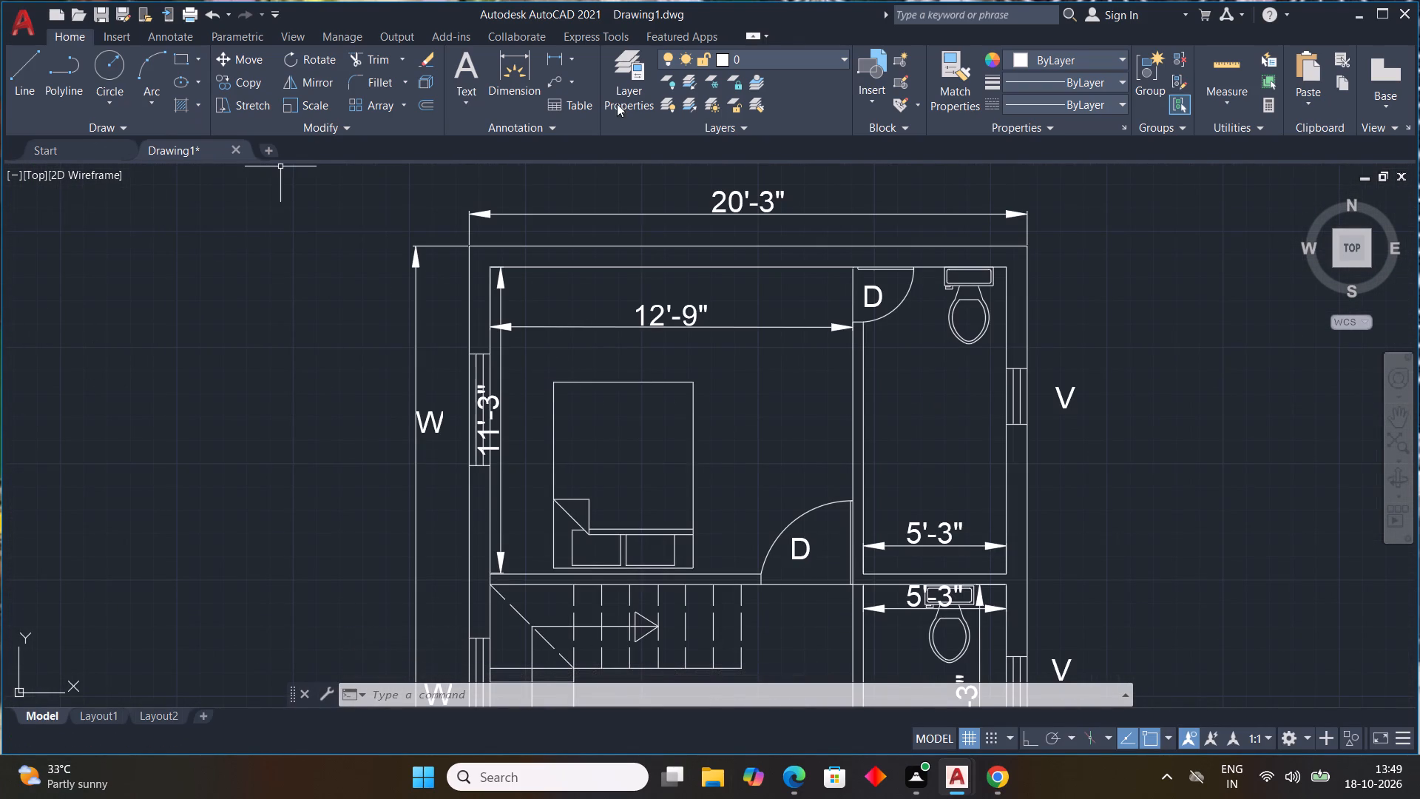
Add multiline text "BED ROOM" between the bed and the bedroom's 12'-9" width dimension.
{"action": "left_click", "coordinate": [463, 56]}
{"action": "scroll", "coordinate": [632, 447], "scroll_direction": "up", "scroll_amount": 2}
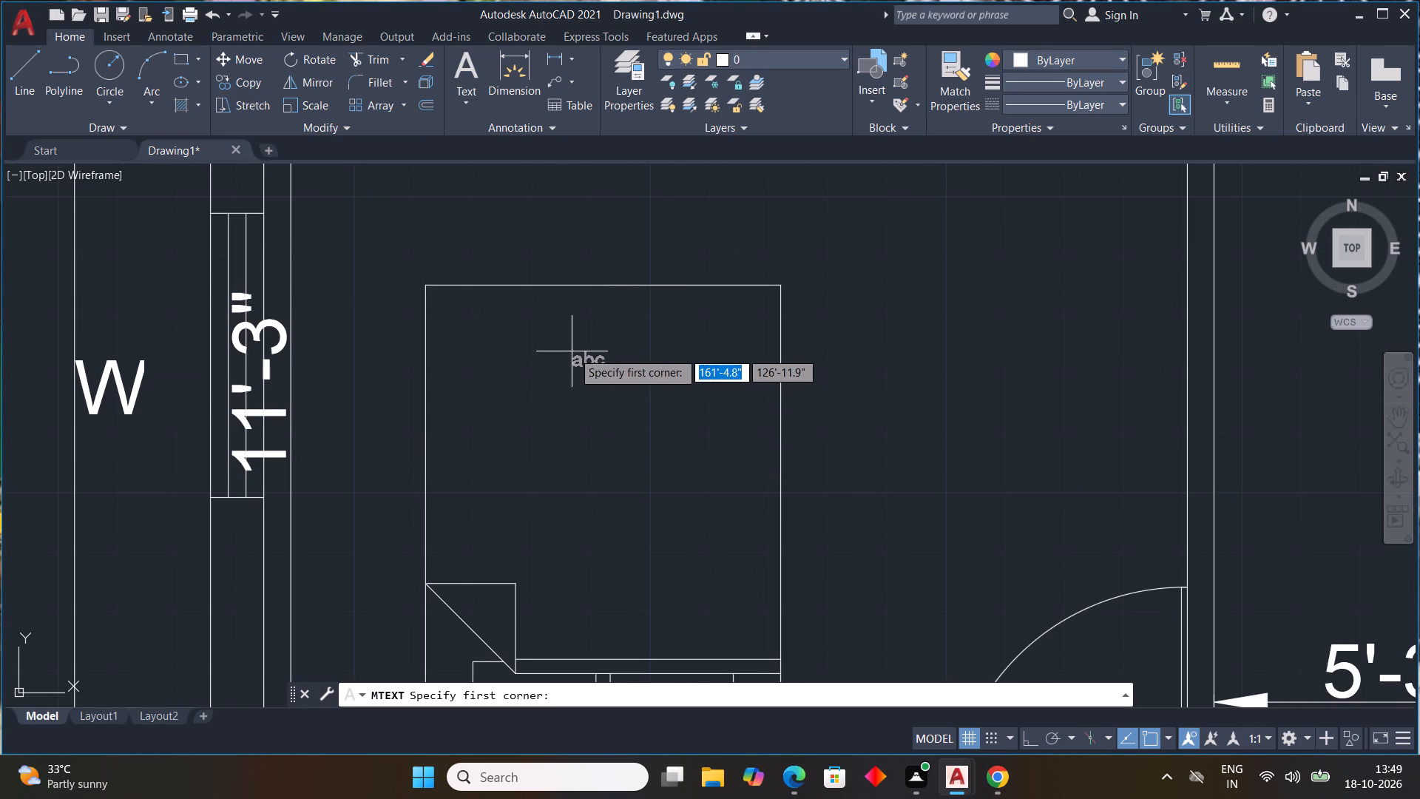
{"action": "middle_click_drag", "start_coordinate": [626, 336], "coordinate": [590, 562]}
{"action": "left_click", "coordinate": [466, 412]}
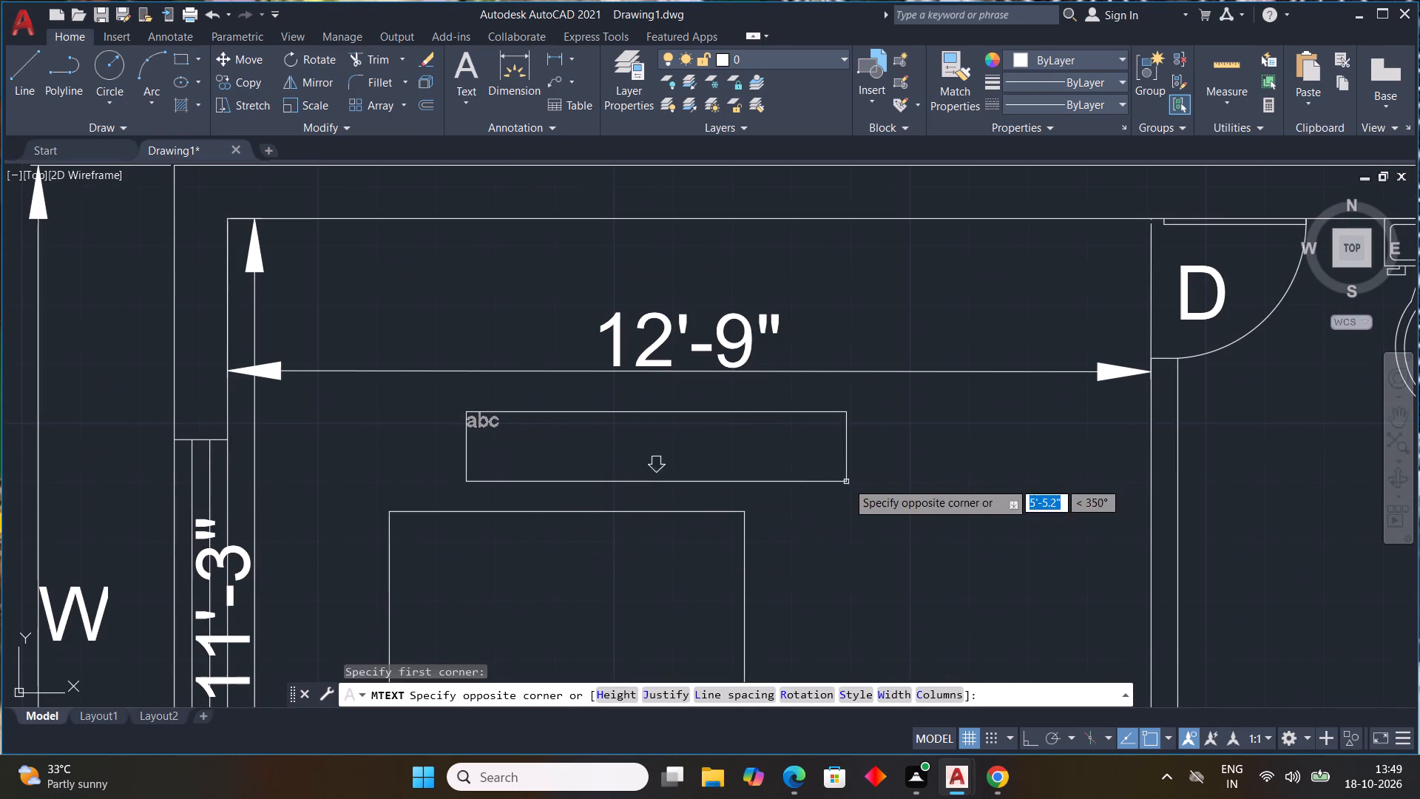
{"action": "left_click", "coordinate": [956, 490]}
{"action": "type", "text": "BED ROOM"}
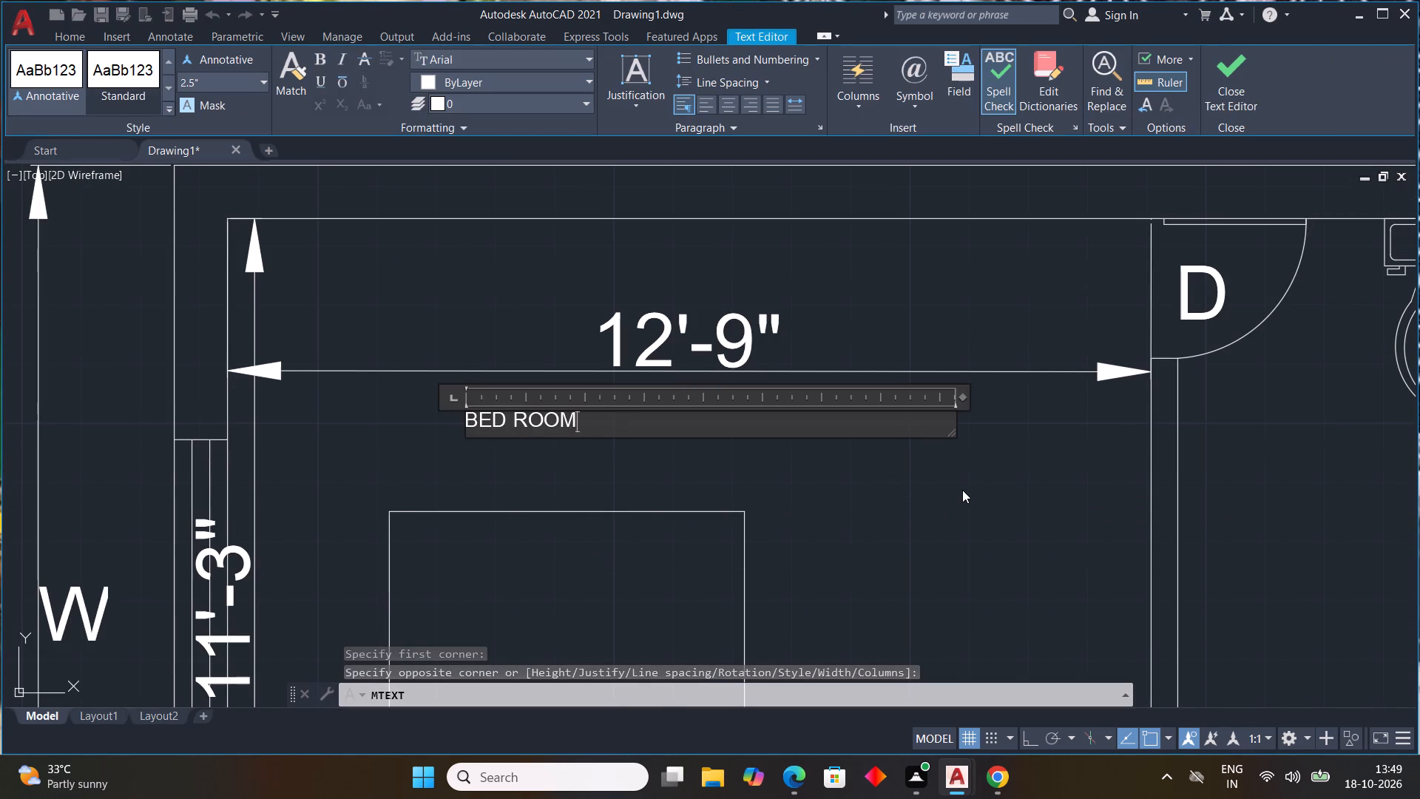
{"action": "left_click", "coordinate": [725, 502]}
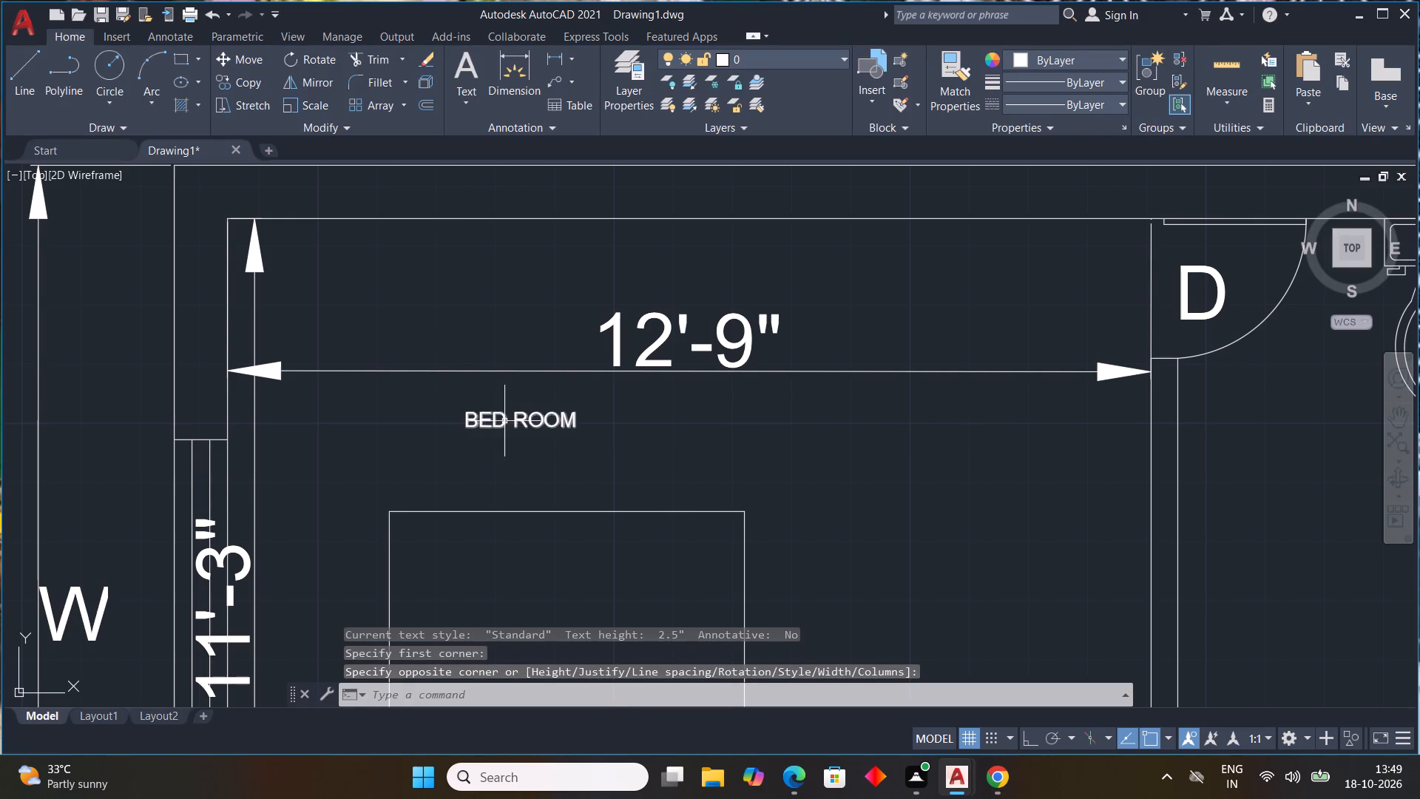
Set the text height of the "BED ROOM" label to 9".
{"action": "left_click", "coordinate": [505, 420]}
{"action": "right_click", "coordinate": [507, 416]}
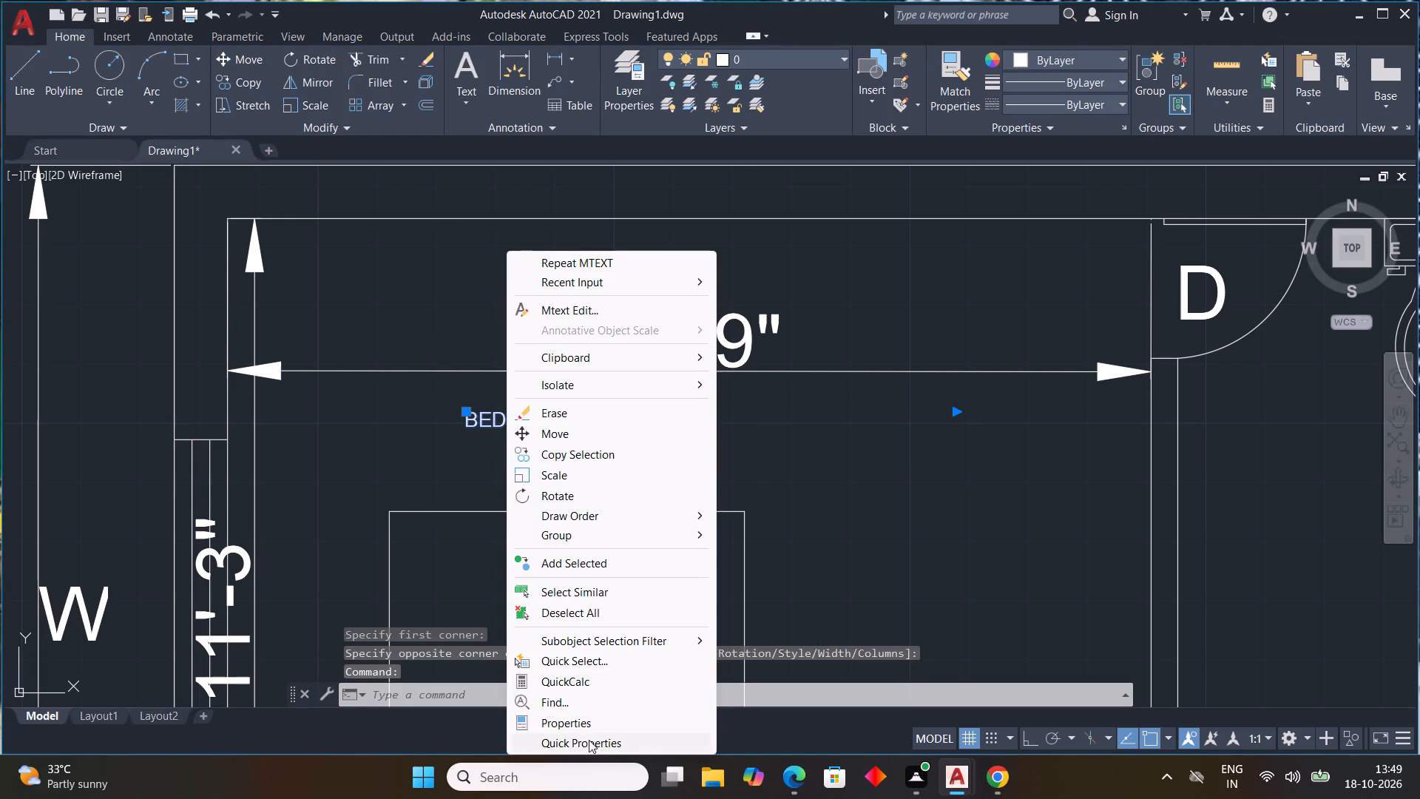
{"action": "left_click", "coordinate": [588, 721]}
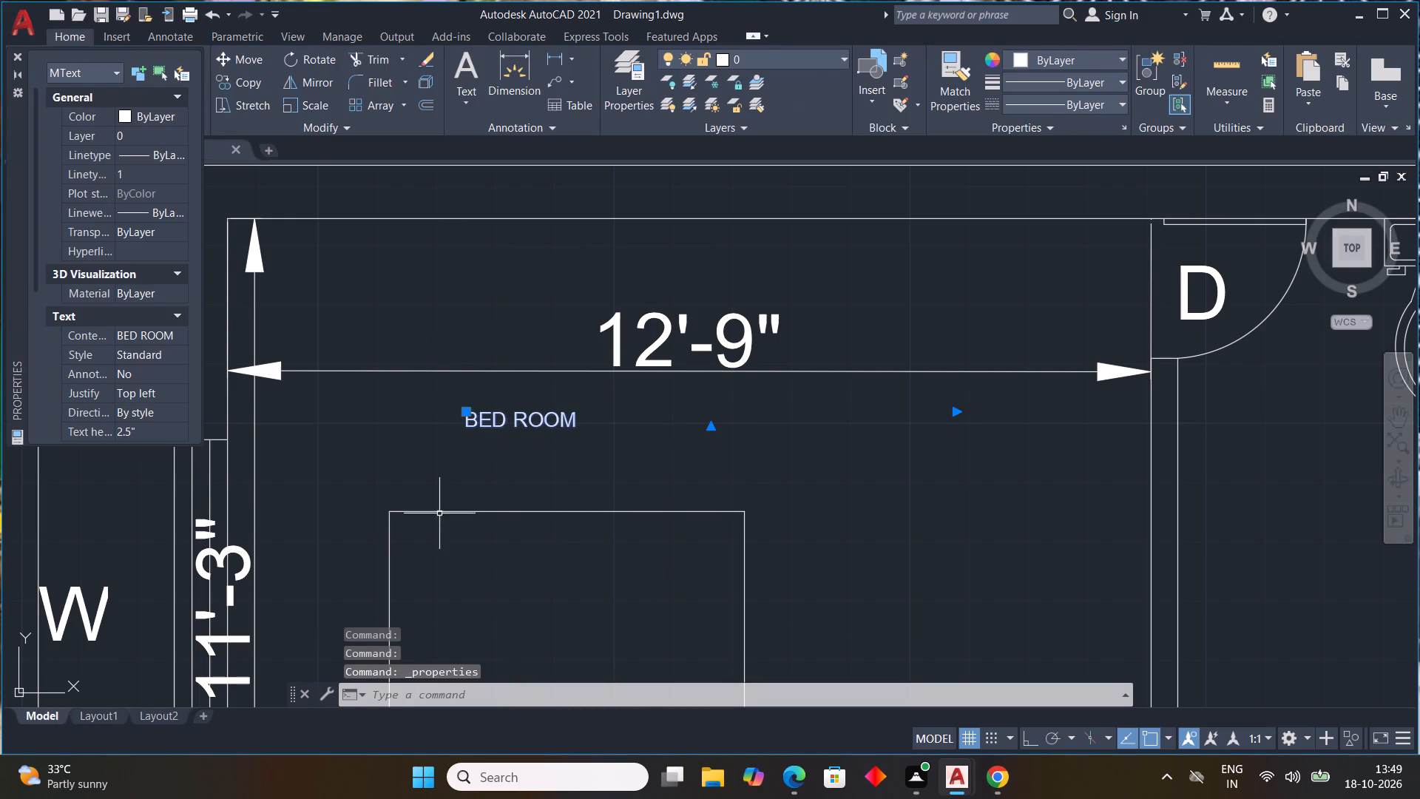
{"action": "scroll", "coordinate": [156, 144], "scroll_direction": "down", "scroll_amount": 4}
{"action": "left_click", "coordinate": [135, 172]}
{"action": "left_click_drag", "start_coordinate": [146, 174], "coordinate": [143, 173]}
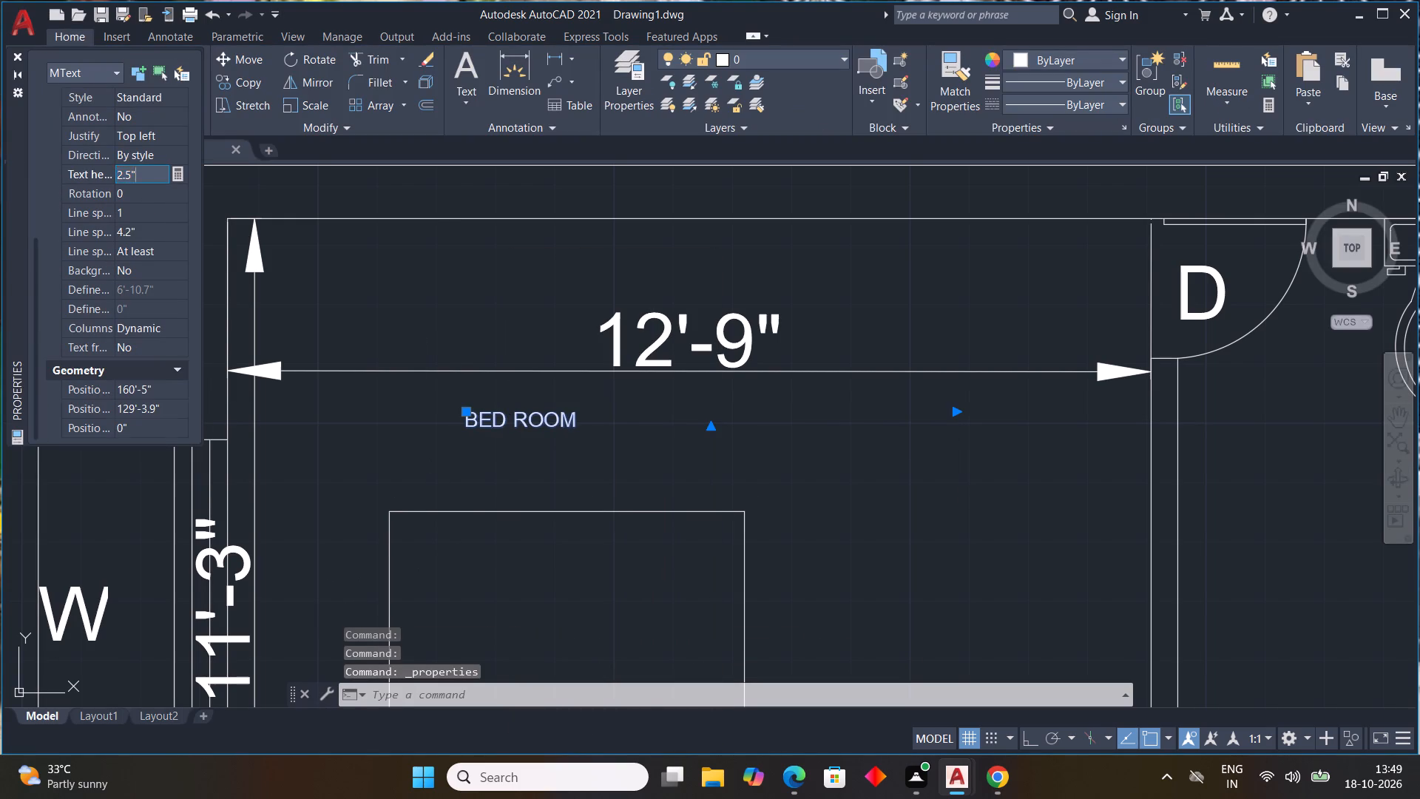
{"action": "left_click_drag", "start_coordinate": [143, 173], "coordinate": [0, 171]}
{"action": "key", "text": "9"}
{"action": "key", "text": "shift+quotedbl"}
{"action": "key", "text": "Return"}
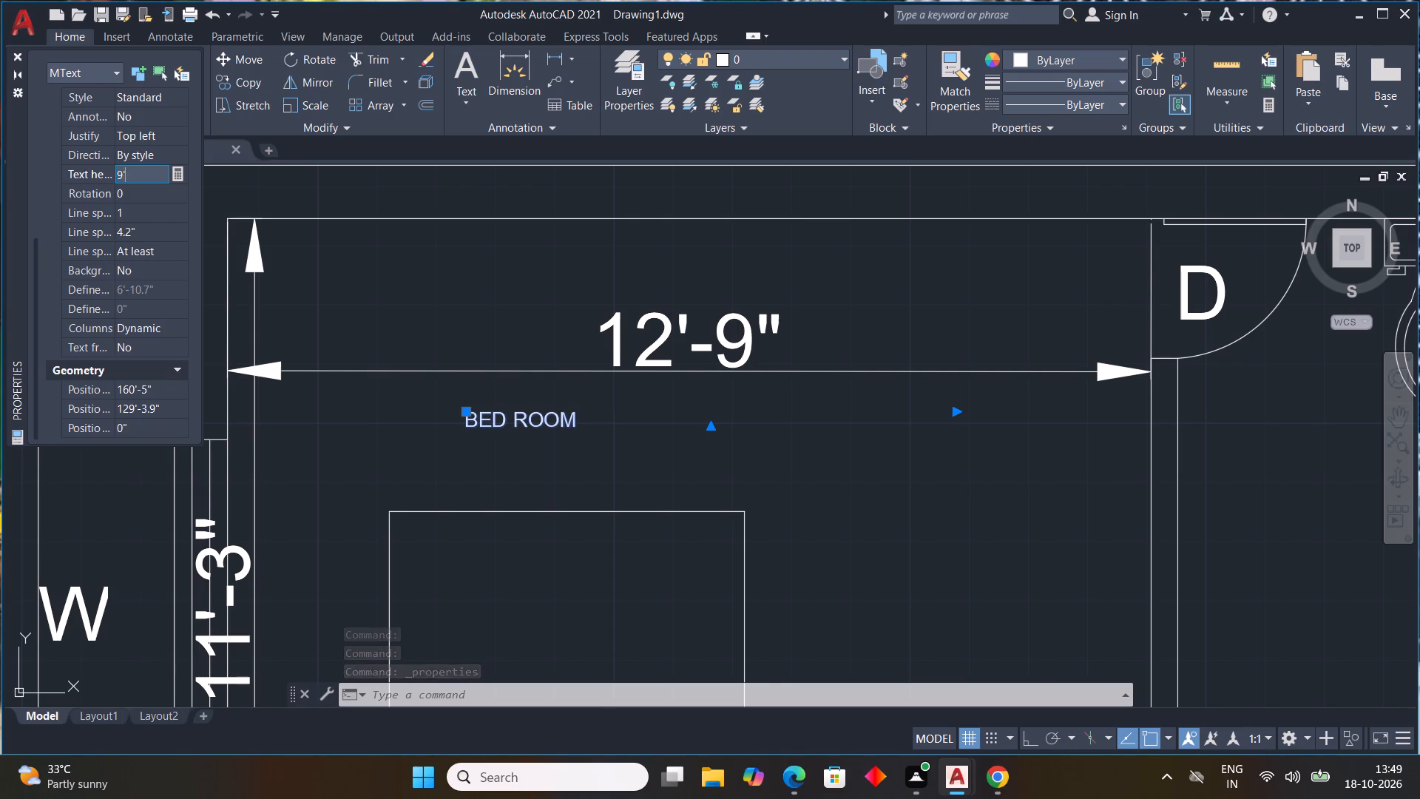
{"action": "scroll", "coordinate": [735, 368], "scroll_direction": "down", "scroll_amount": 3}
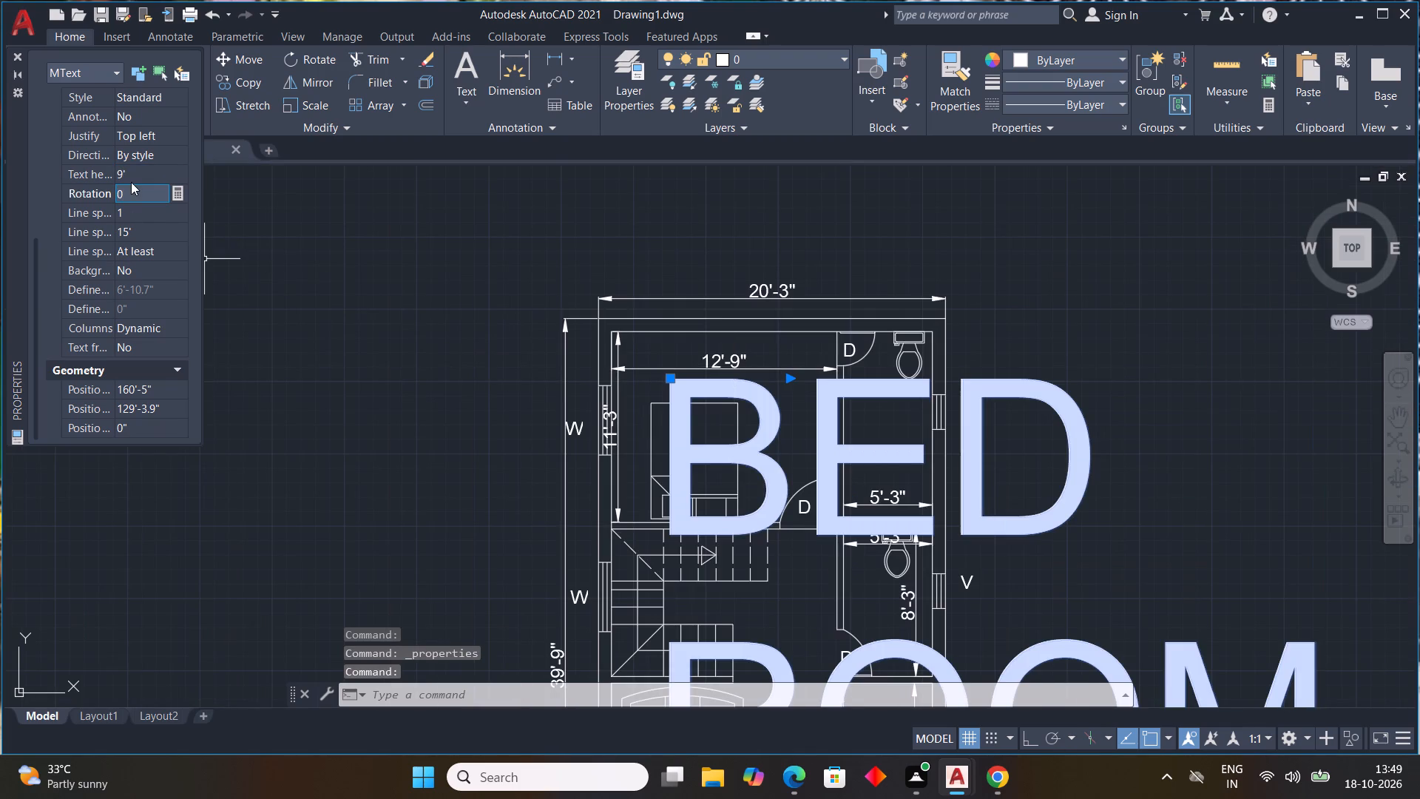
{"action": "left_click", "coordinate": [134, 182]}
{"action": "left_click_drag", "start_coordinate": [143, 172], "coordinate": [0, 165]}
{"action": "key", "text": "9"}
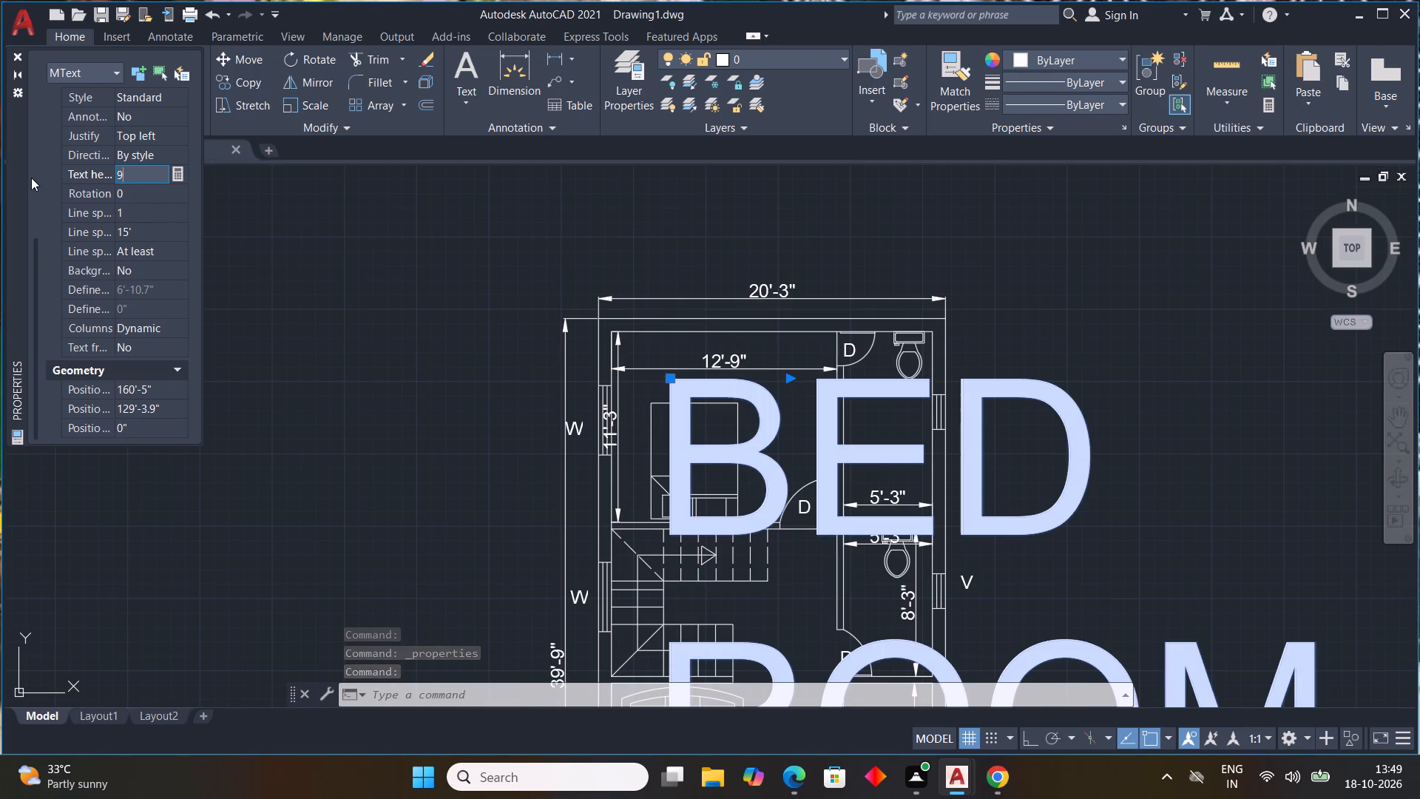
{"action": "key", "text": "shift+quotedbl"}
{"action": "key", "text": "Return"}
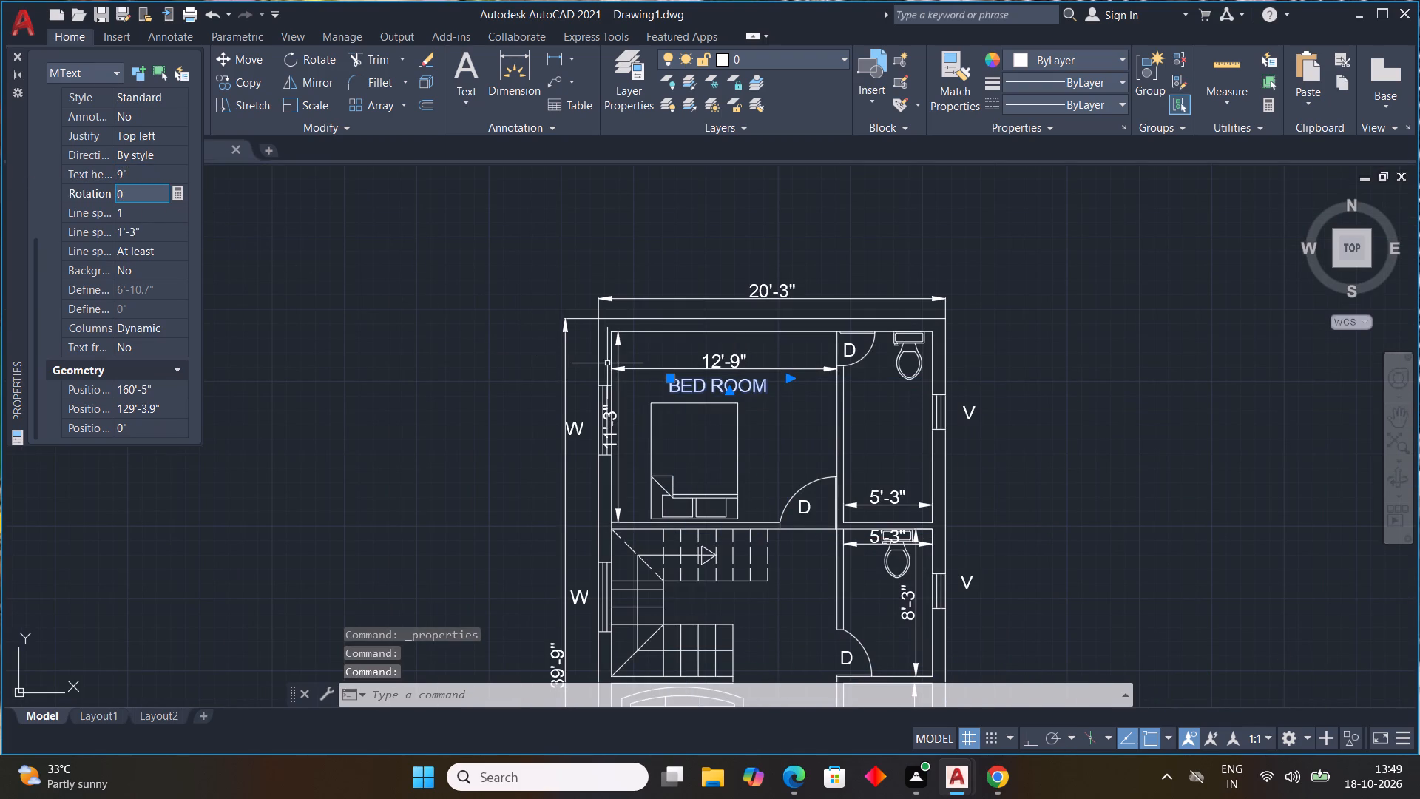
{"action": "key", "text": "Escape"}
Copy the "BED ROOM" label into the bedroom's attached toilet and the toilet beside the staircase.
{"action": "left_click", "coordinate": [741, 384]}
{"action": "type", "text": "CO"}
{"action": "key", "text": "space"}
{"action": "left_click_drag", "start_coordinate": [672, 382], "coordinate": [680, 388]}
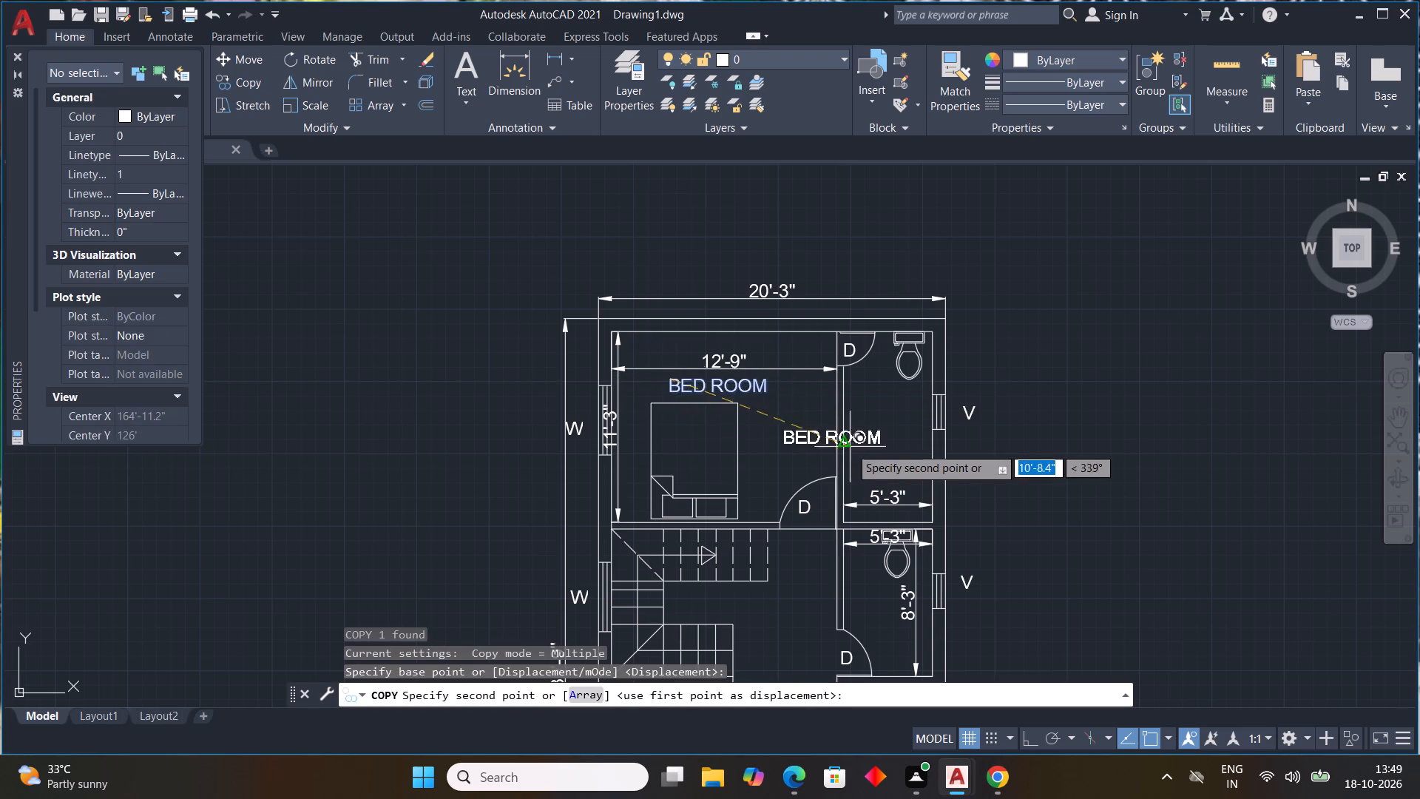
{"action": "scroll", "coordinate": [858, 422], "scroll_direction": "up", "scroll_amount": 4}
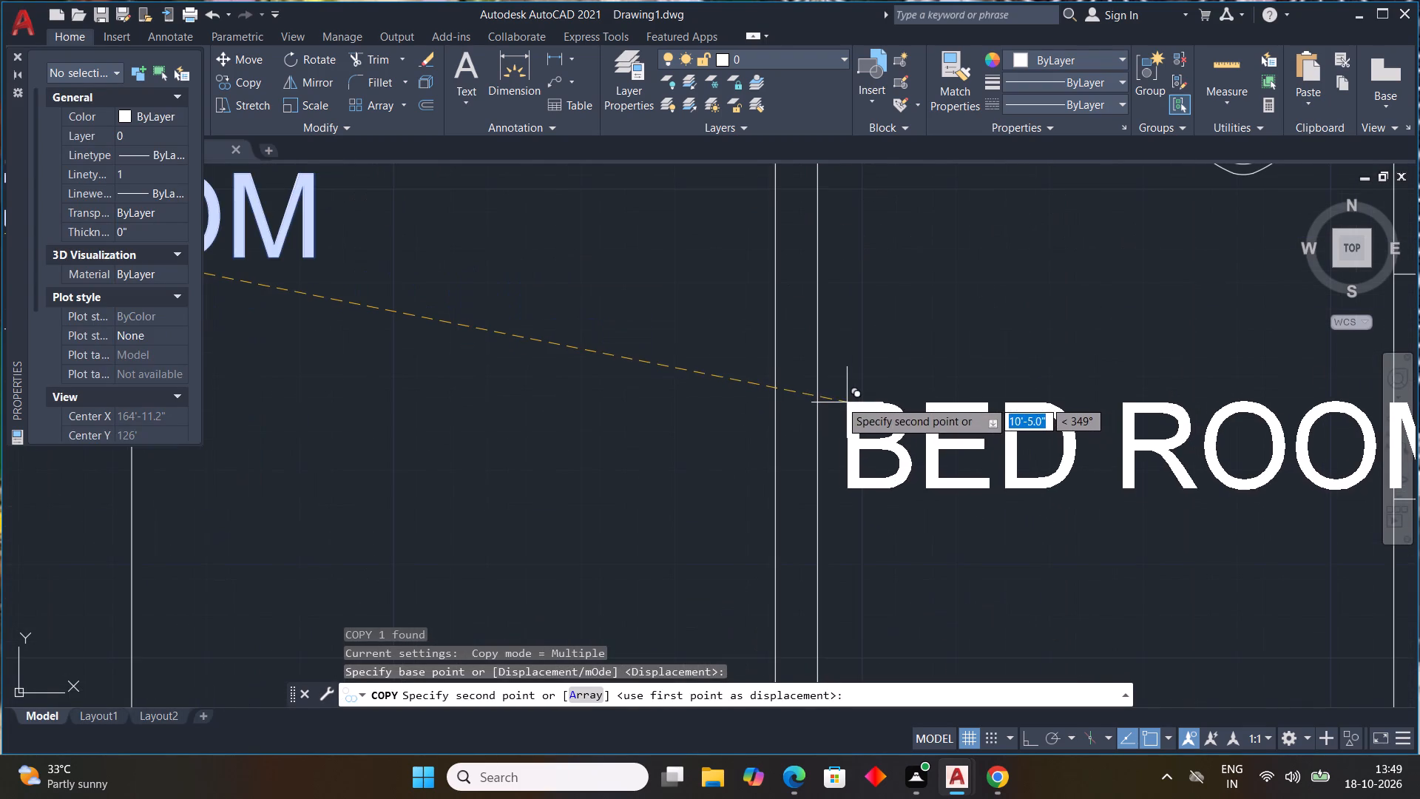
{"action": "left_click", "coordinate": [839, 400]}
{"action": "scroll", "coordinate": [835, 465], "scroll_direction": "down", "scroll_amount": 3}
{"action": "middle_click_drag", "start_coordinate": [882, 527], "coordinate": [767, 280]}
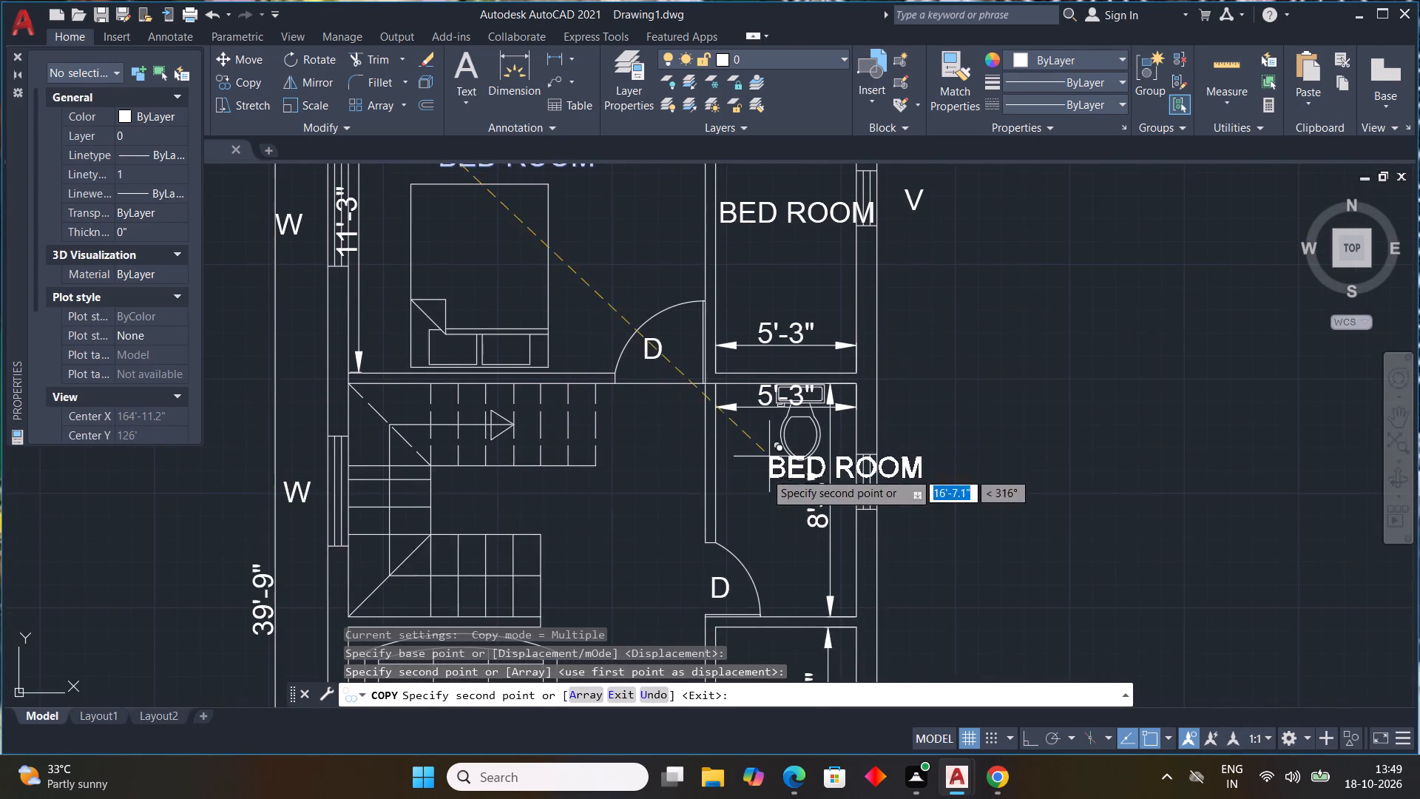
{"action": "scroll", "coordinate": [752, 478], "scroll_direction": "up", "scroll_amount": 3}
{"action": "left_click", "coordinate": [632, 430]}
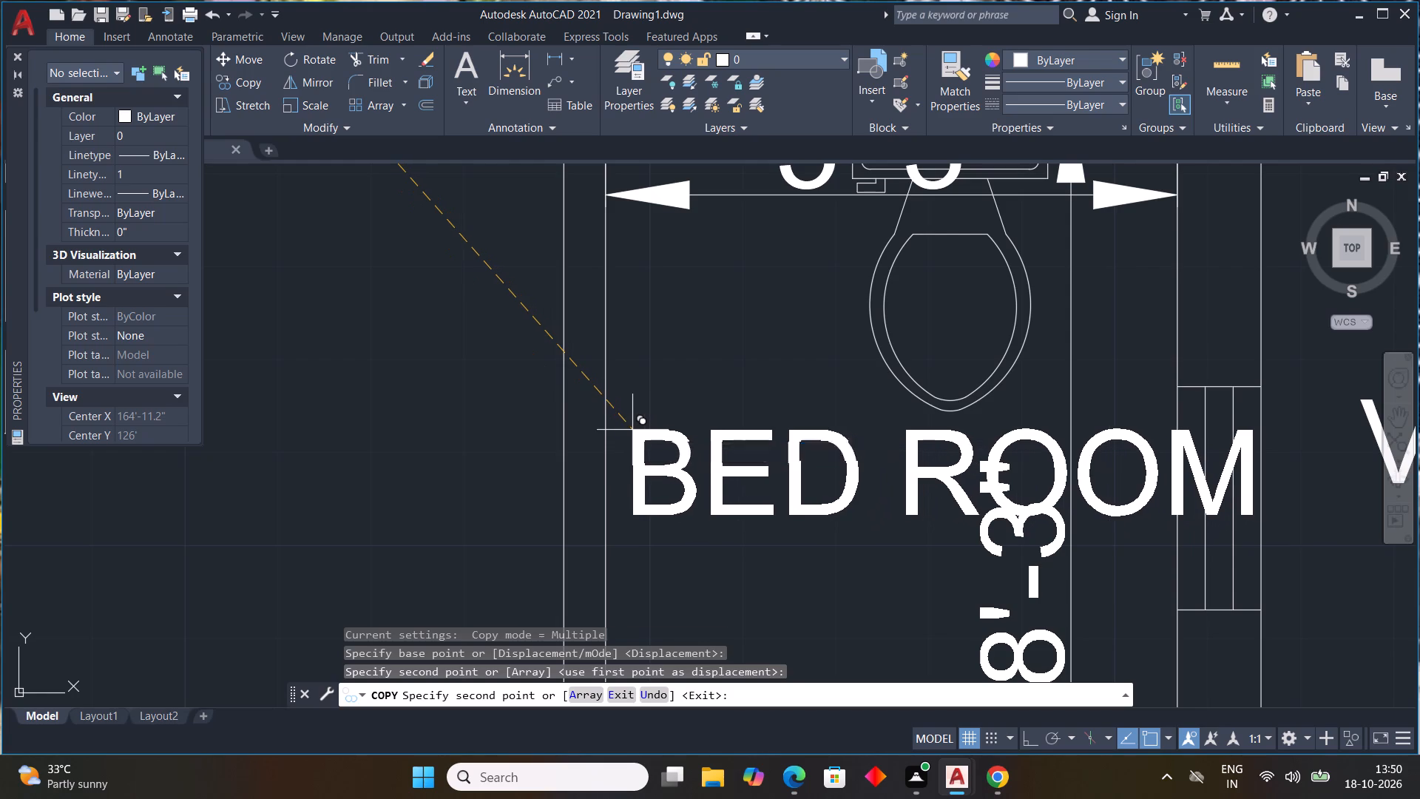
Place further copies of the "BED ROOM" label in the space beside the staircase and below the living area's centre table.
{"action": "scroll", "coordinate": [650, 471], "scroll_direction": "down", "scroll_amount": 5}
{"action": "scroll", "coordinate": [572, 475], "scroll_direction": "up", "scroll_amount": 4}
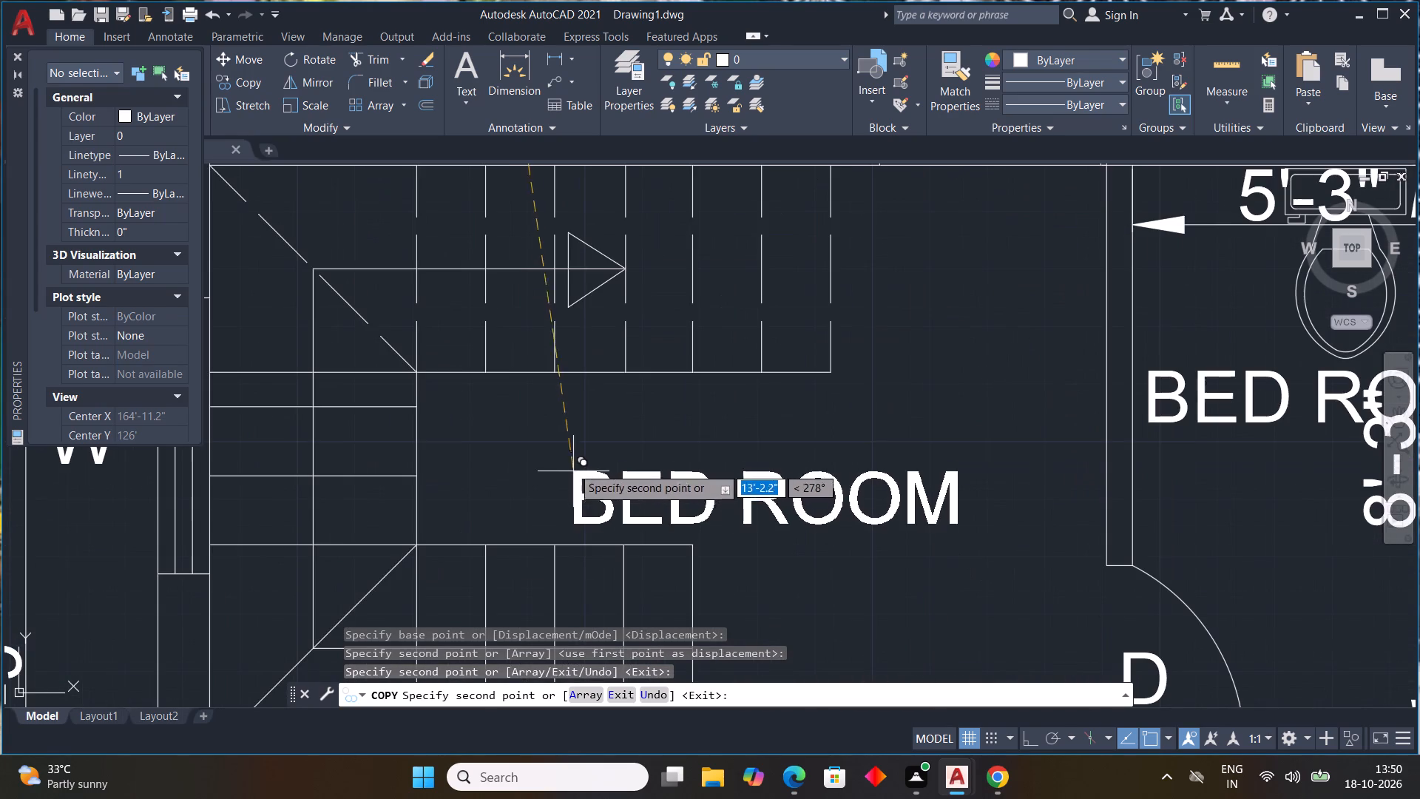
{"action": "left_click", "coordinate": [556, 454]}
{"action": "scroll", "coordinate": [711, 460], "scroll_direction": "down", "scroll_amount": 4}
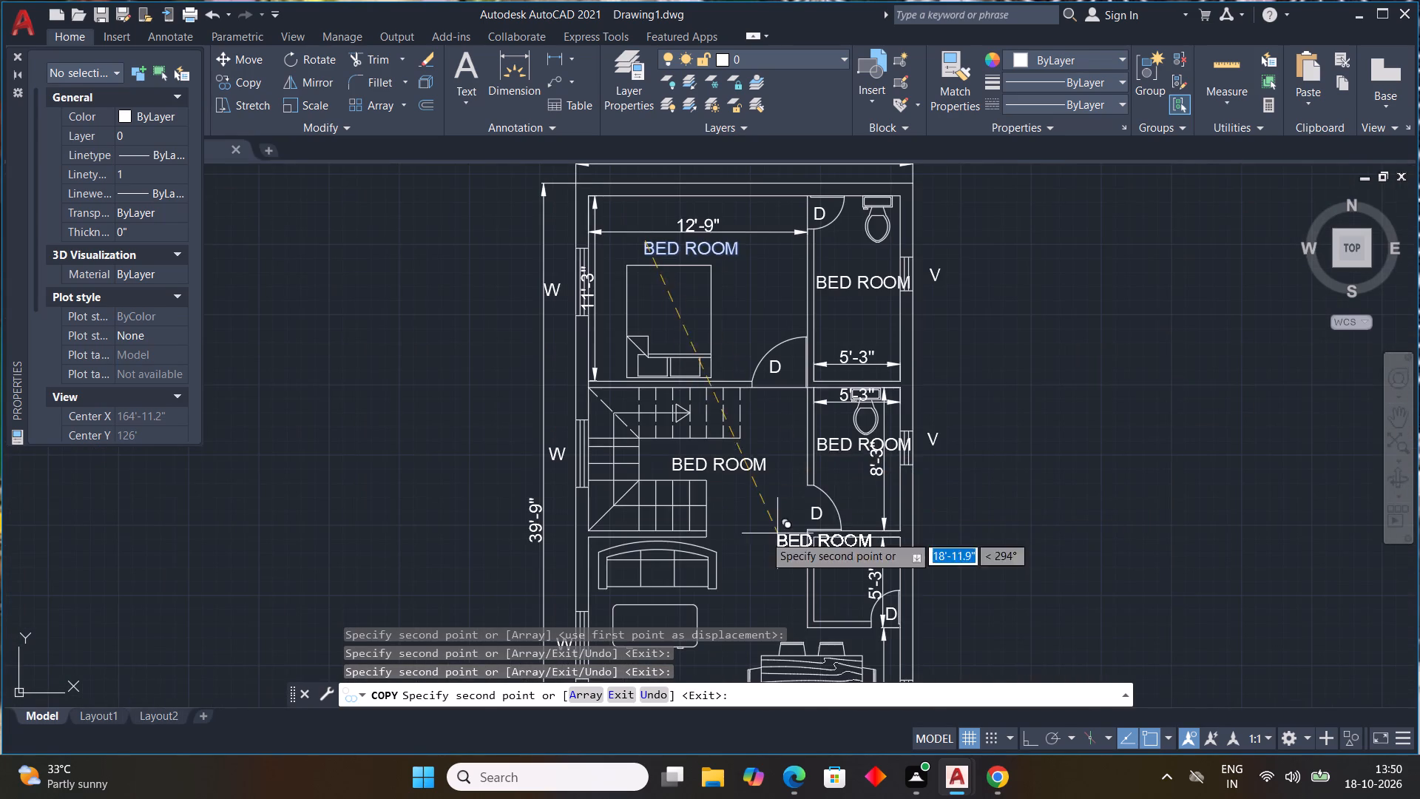
{"action": "middle_click_drag", "start_coordinate": [748, 539], "coordinate": [695, 294]}
{"action": "left_click", "coordinate": [564, 439]}
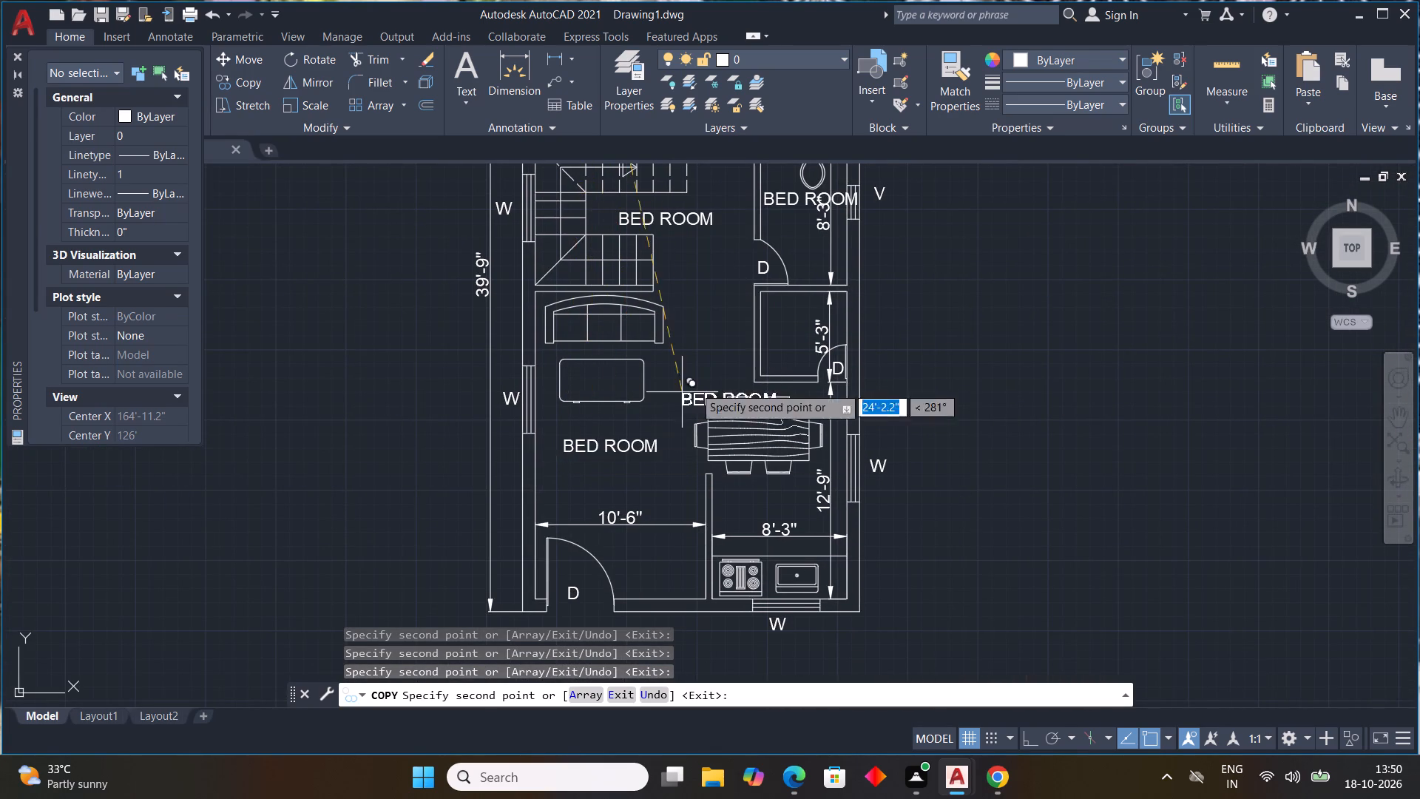
Place "BED ROOM" copies in the small room above the dining table and above the kitchen's 8'-3" dimension, ending the copying.
{"action": "scroll", "coordinate": [808, 337], "scroll_direction": "up", "scroll_amount": 3}
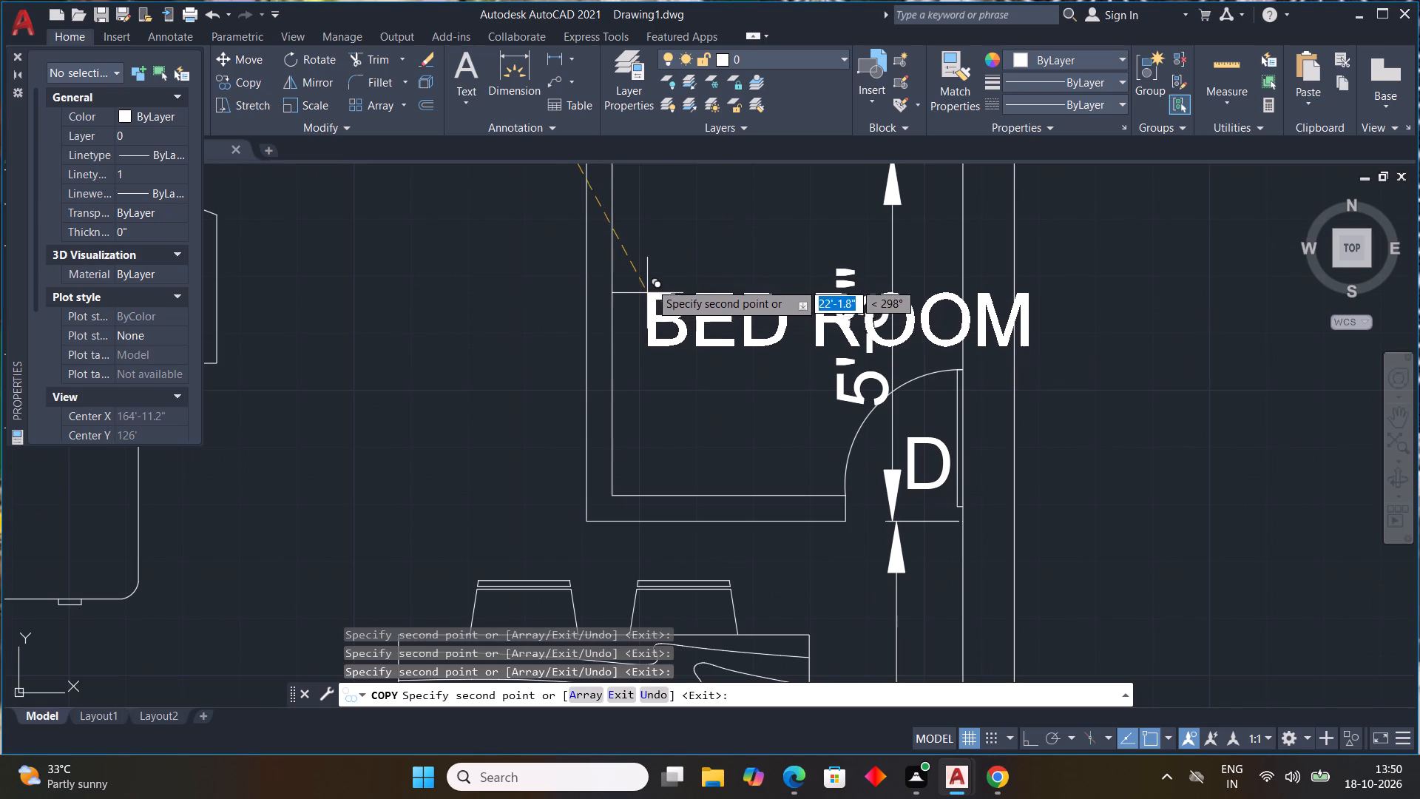
{"action": "left_click", "coordinate": [638, 252]}
{"action": "scroll", "coordinate": [733, 383], "scroll_direction": "down", "scroll_amount": 3}
{"action": "middle_click_drag", "start_coordinate": [767, 471], "coordinate": [766, 470]}
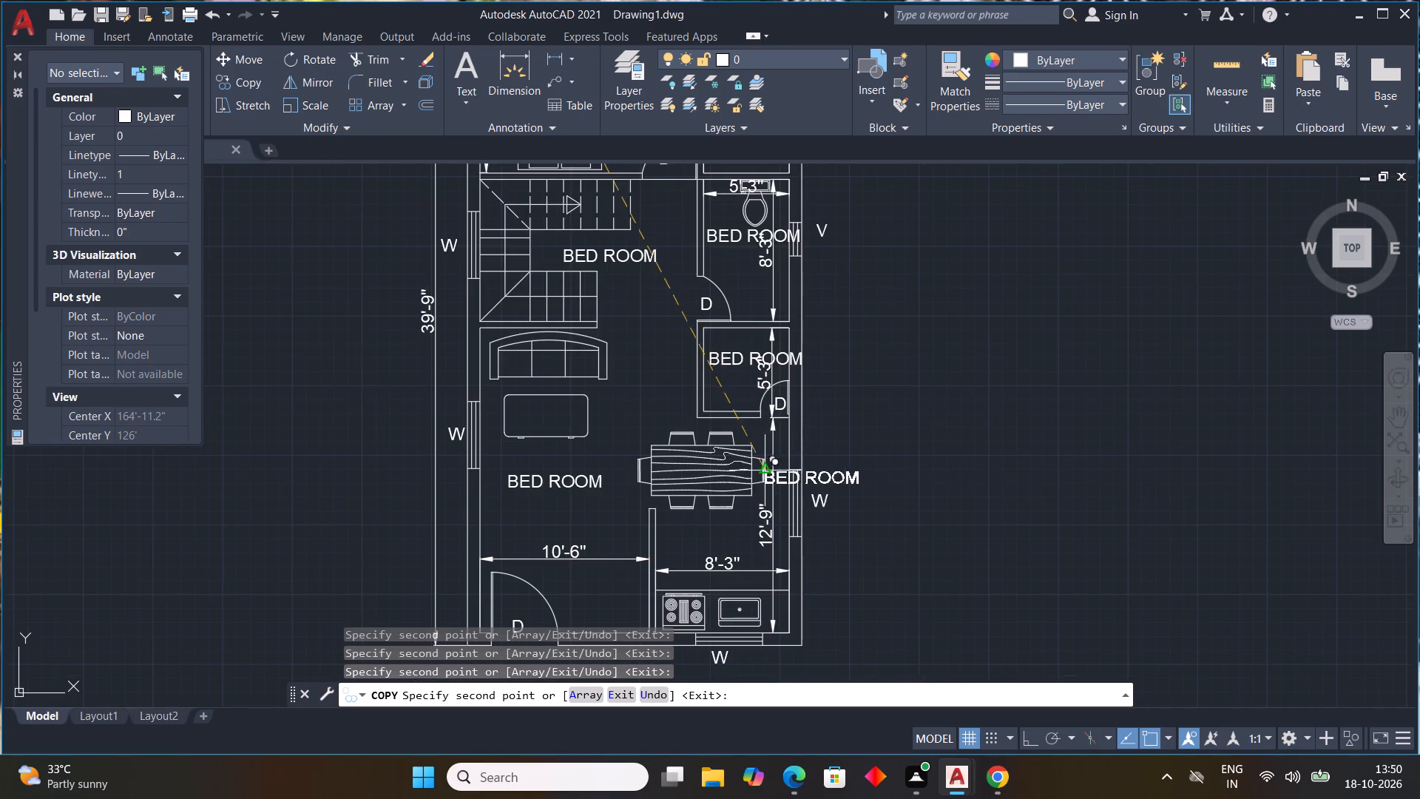
{"action": "middle_click_drag", "start_coordinate": [766, 470], "coordinate": [719, 313]}
{"action": "scroll", "coordinate": [623, 371], "scroll_direction": "up", "scroll_amount": 2}
{"action": "left_click", "coordinate": [608, 368]}
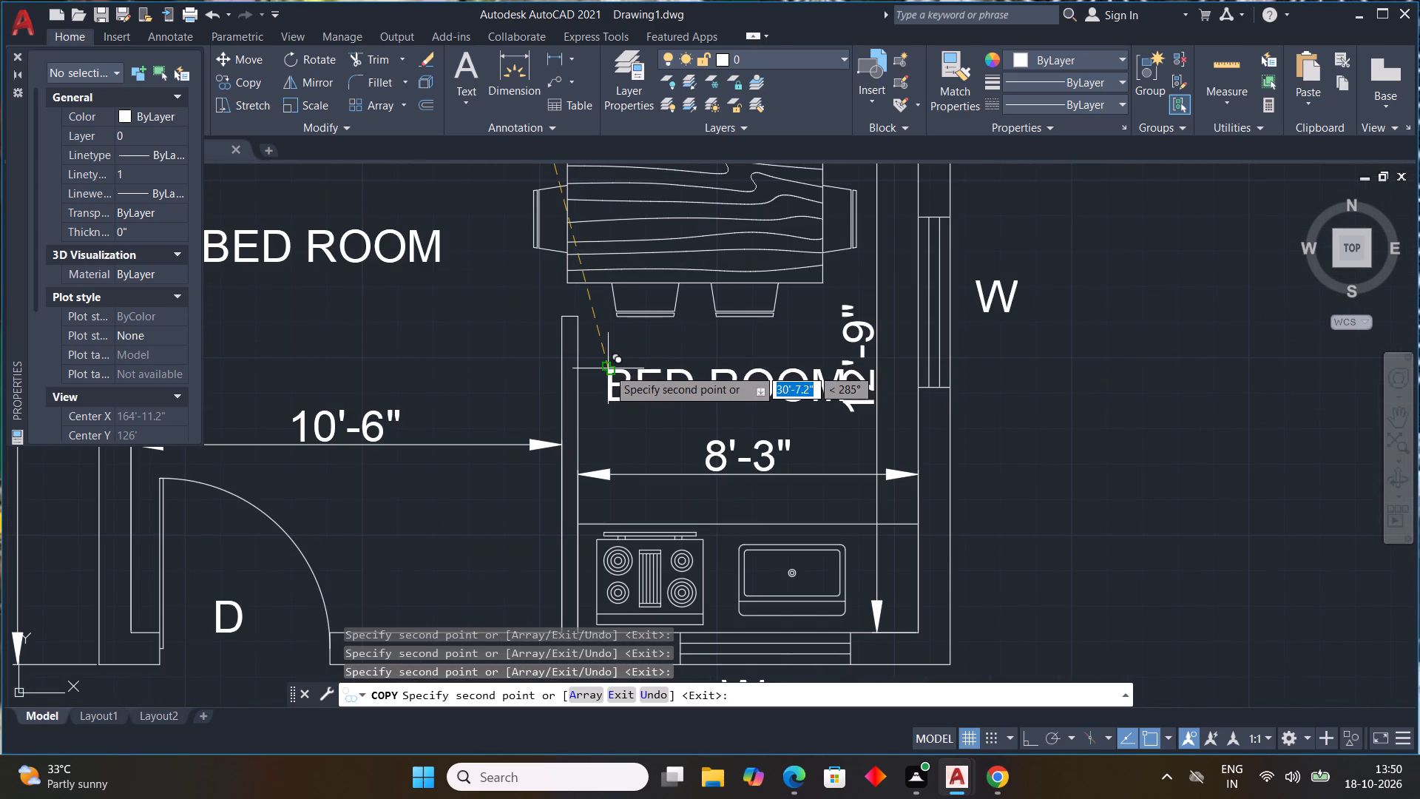
{"action": "key", "text": "Escape"}
Change the main entrance door's label to "MD".
{"action": "scroll", "coordinate": [649, 439], "scroll_direction": "down", "scroll_amount": 2}
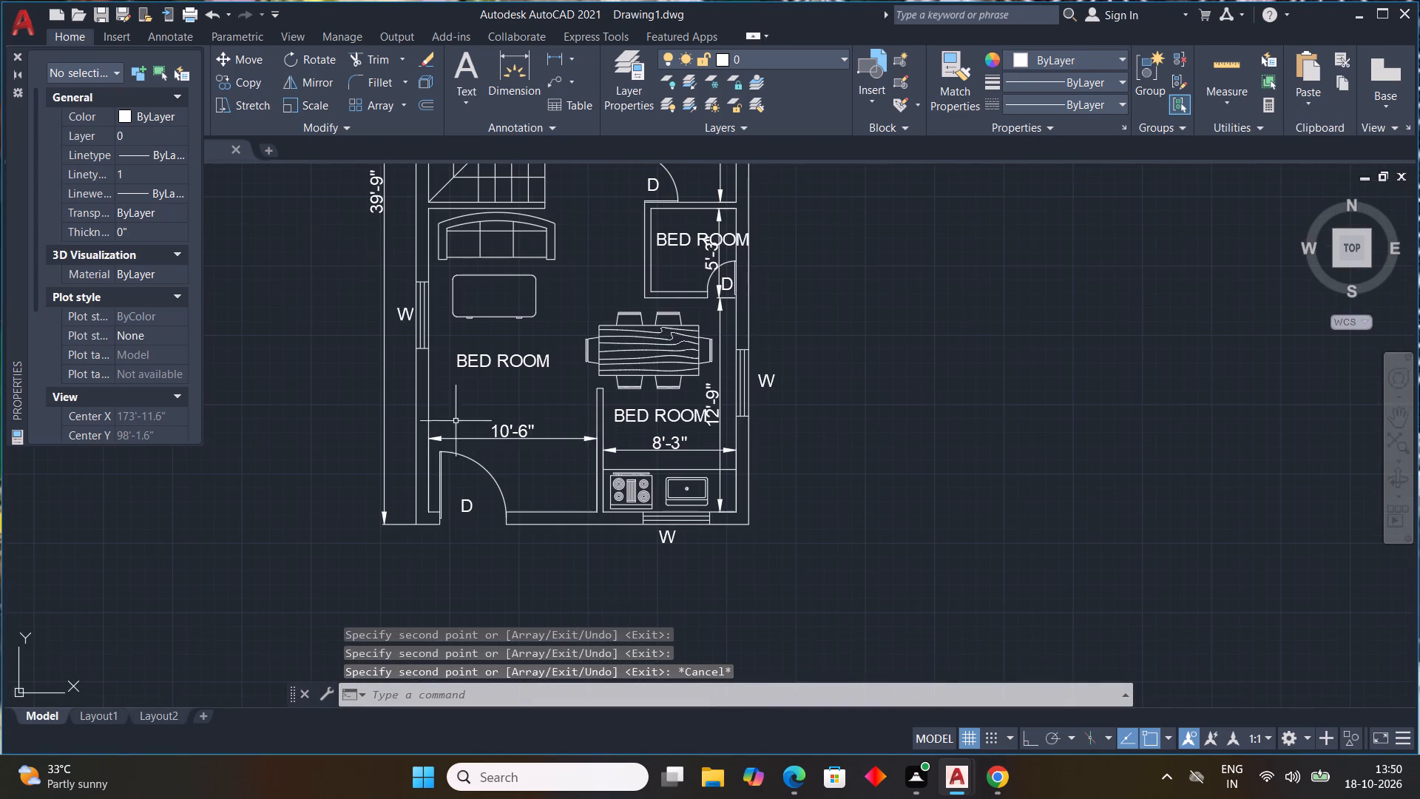
{"action": "middle_click_drag", "start_coordinate": [516, 422], "coordinate": [528, 448]}
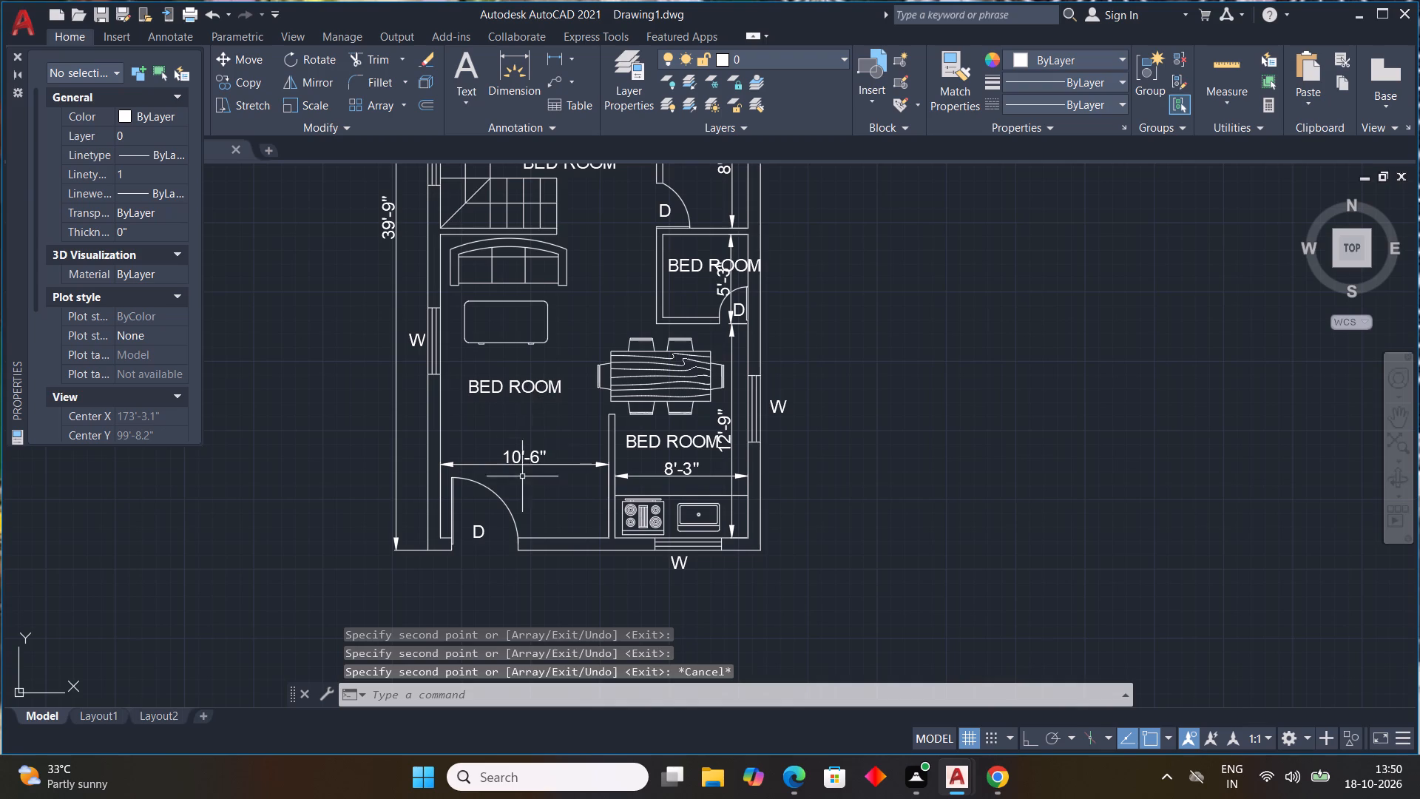
{"action": "double_click", "coordinate": [485, 536]}
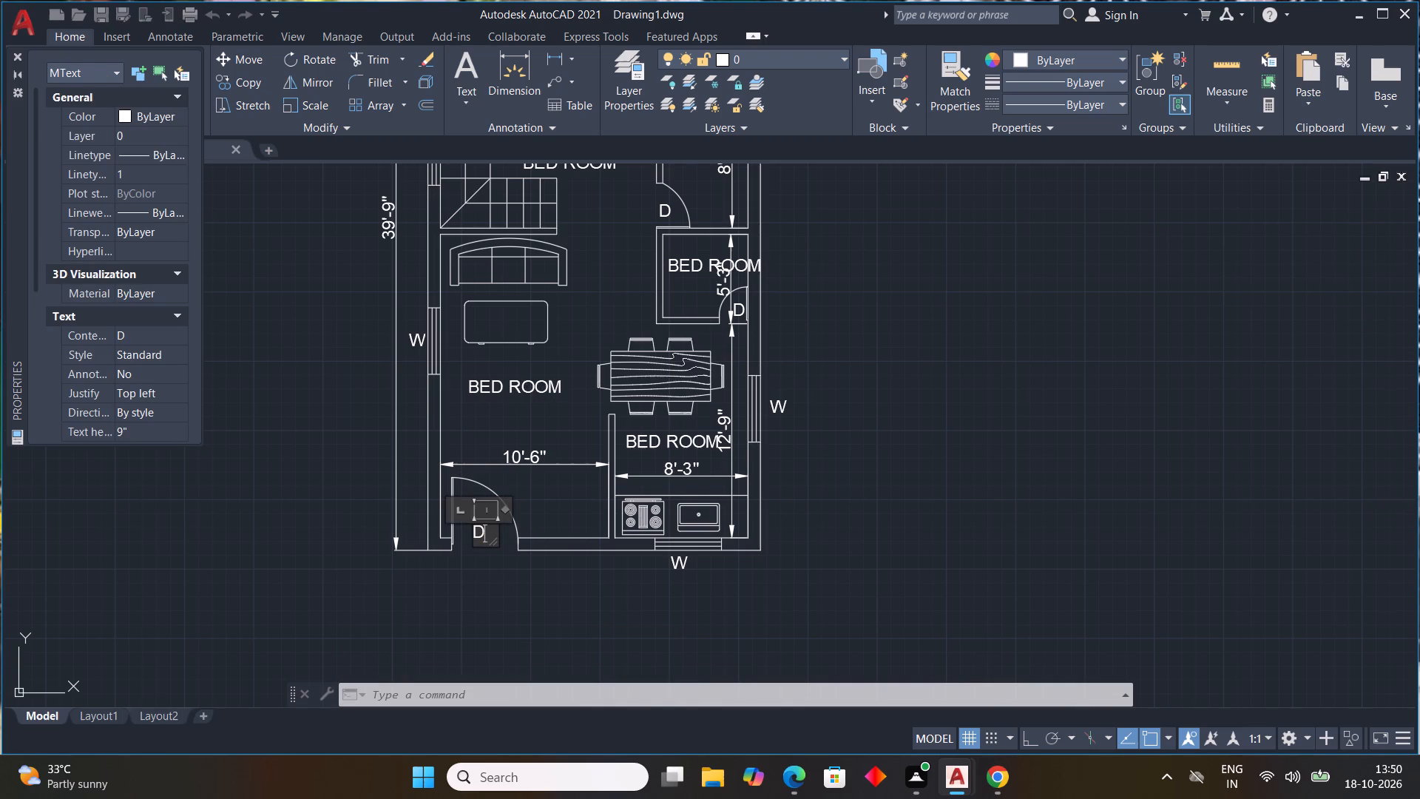
{"action": "key", "text": "Left"}
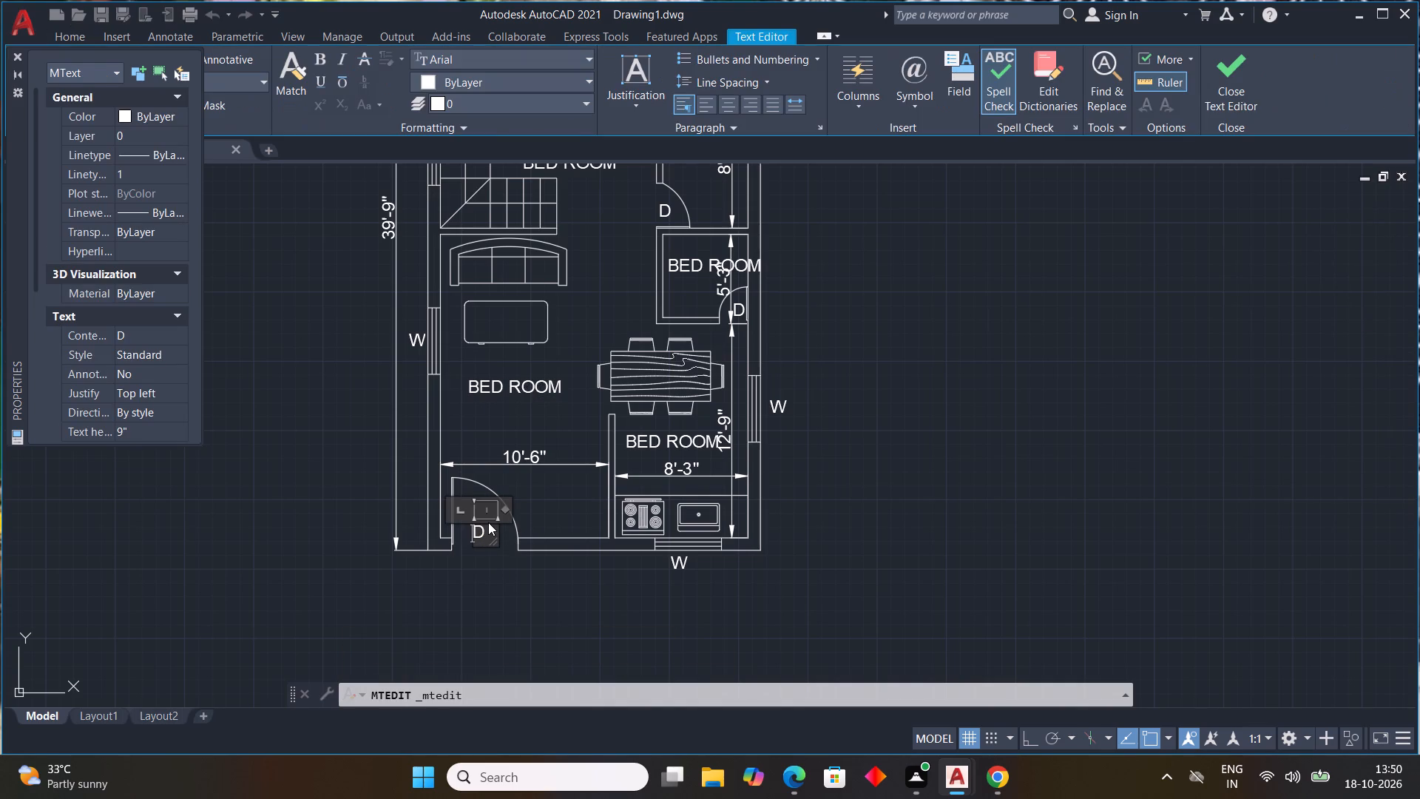
{"action": "key", "text": "m"}
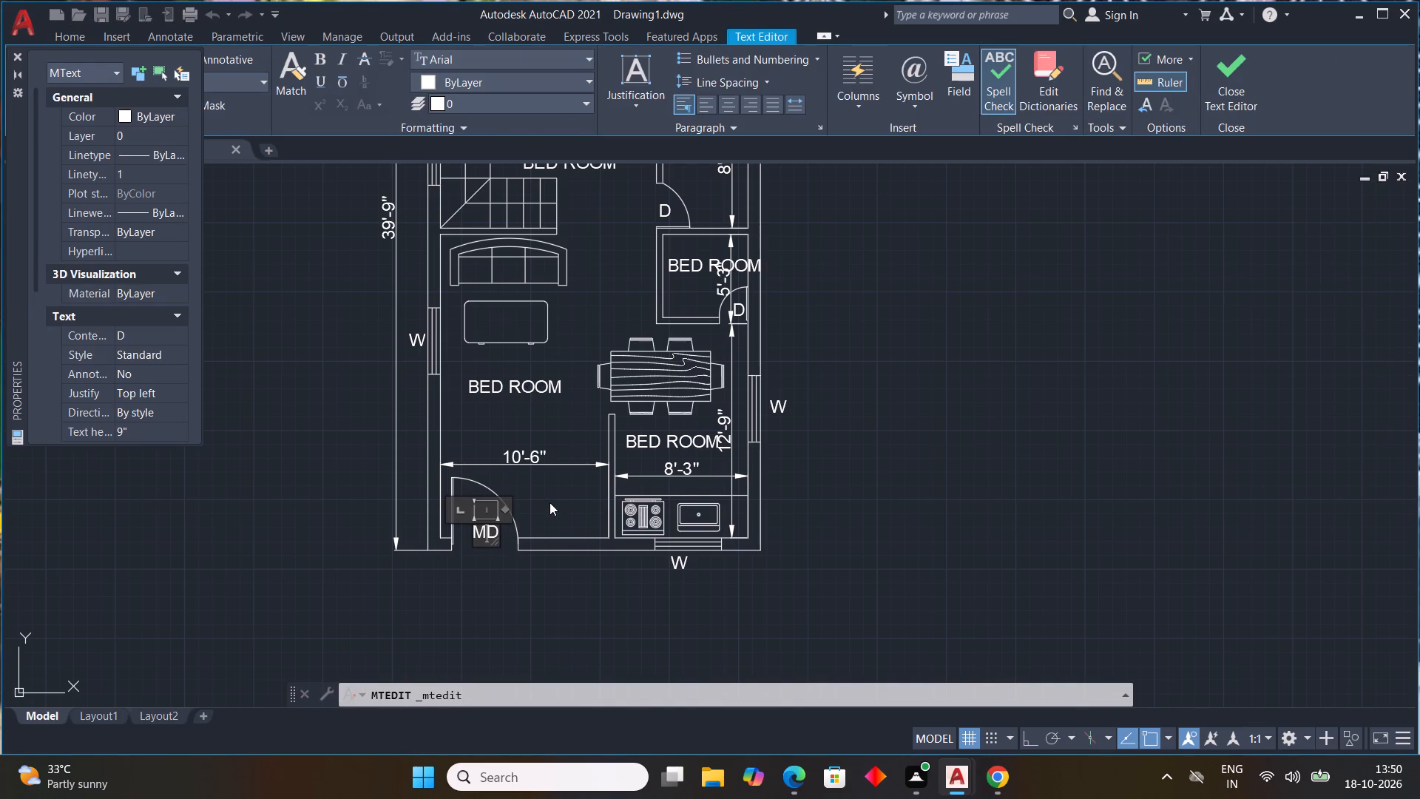
{"action": "left_click", "coordinate": [550, 502]}
Replace the text of the label below the centre table with "LIVING ROOM".
{"action": "middle_click_drag", "start_coordinate": [591, 496], "coordinate": [498, 542]}
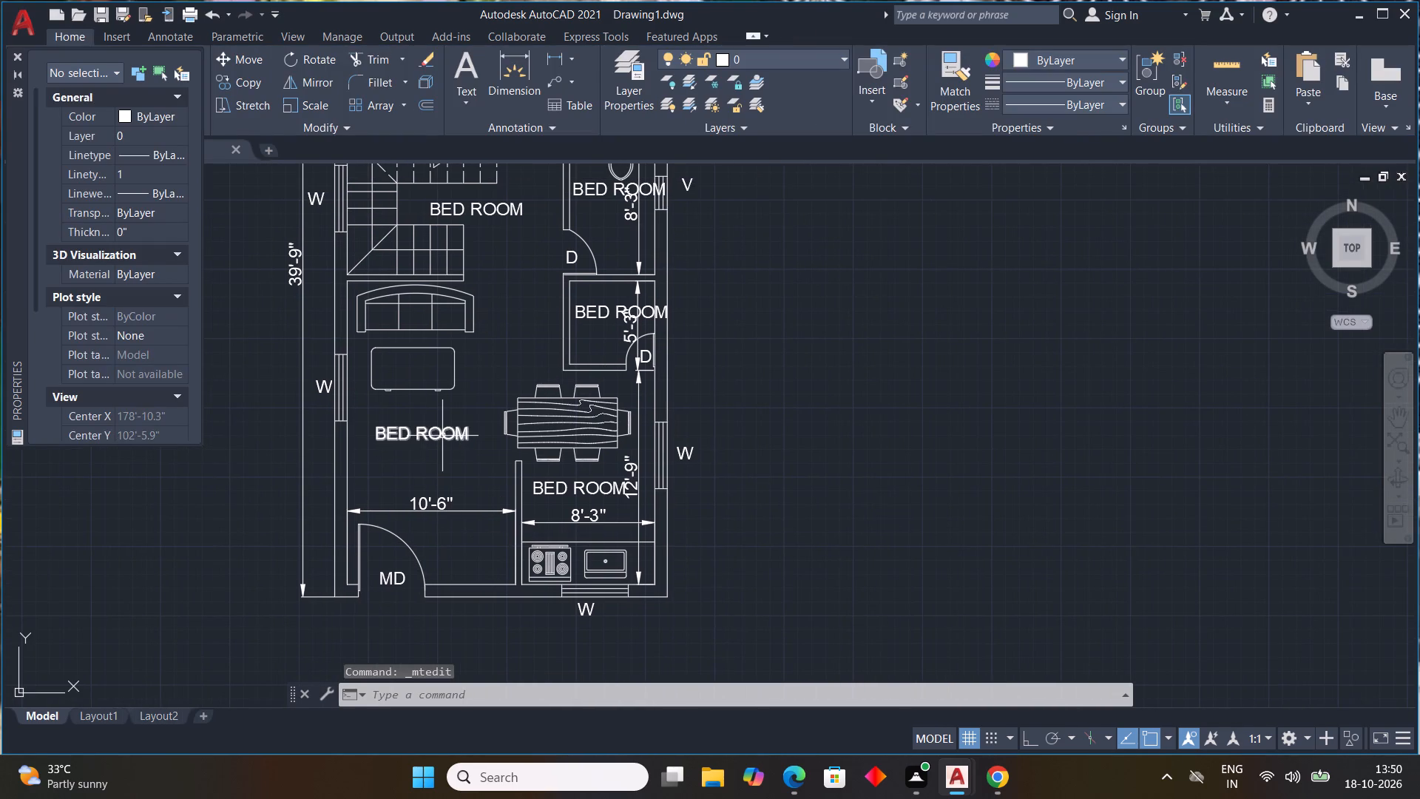
{"action": "double_click", "coordinate": [446, 436]}
{"action": "left_click", "coordinate": [481, 434]}
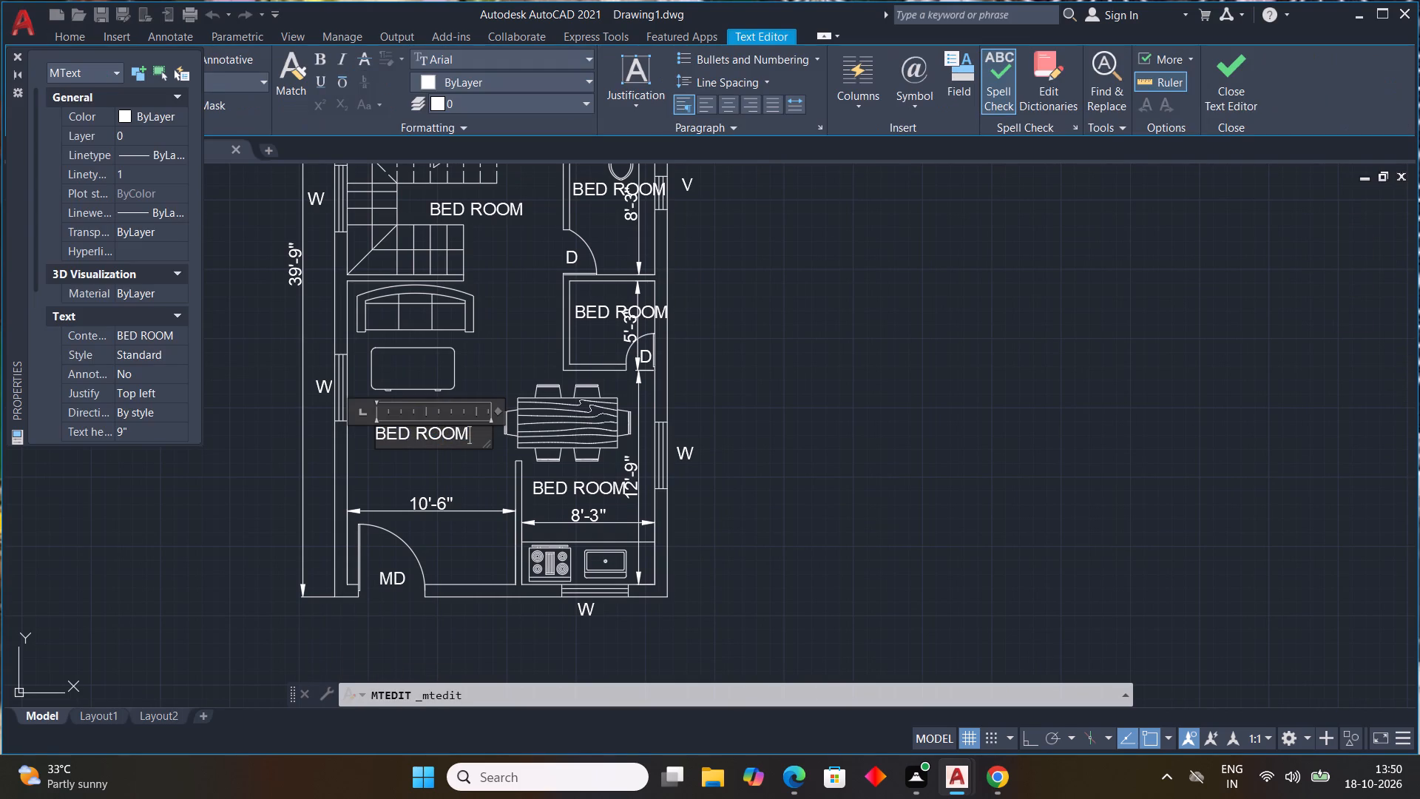
{"action": "key", "text": "BackSpace"}
{"action": "key", "text": "BackSpace"}
{"action": "key", "text": "BackSpace"}
{"action": "key", "text": "BackSpace"}
{"action": "key", "text": "BackSpace"}
{"action": "key", "text": "BackSpace"}
{"action": "key", "text": "BackSpace"}
{"action": "key", "text": "BackSpace"}
{"action": "key", "text": "BackSpace"}
{"action": "key", "text": "BackSpace"}
{"action": "key", "text": "BackSpace"}
{"action": "key", "text": "BackSpace"}
{"action": "key", "text": "BackSpace"}
{"action": "key", "text": "BackSpace"}
{"action": "key", "text": "BackSpace"}
{"action": "key", "text": "BackSpace"}
{"action": "key", "text": "BackSpace"}
{"action": "key", "text": "BackSpace"}
{"action": "type", "text": "LIVING"}
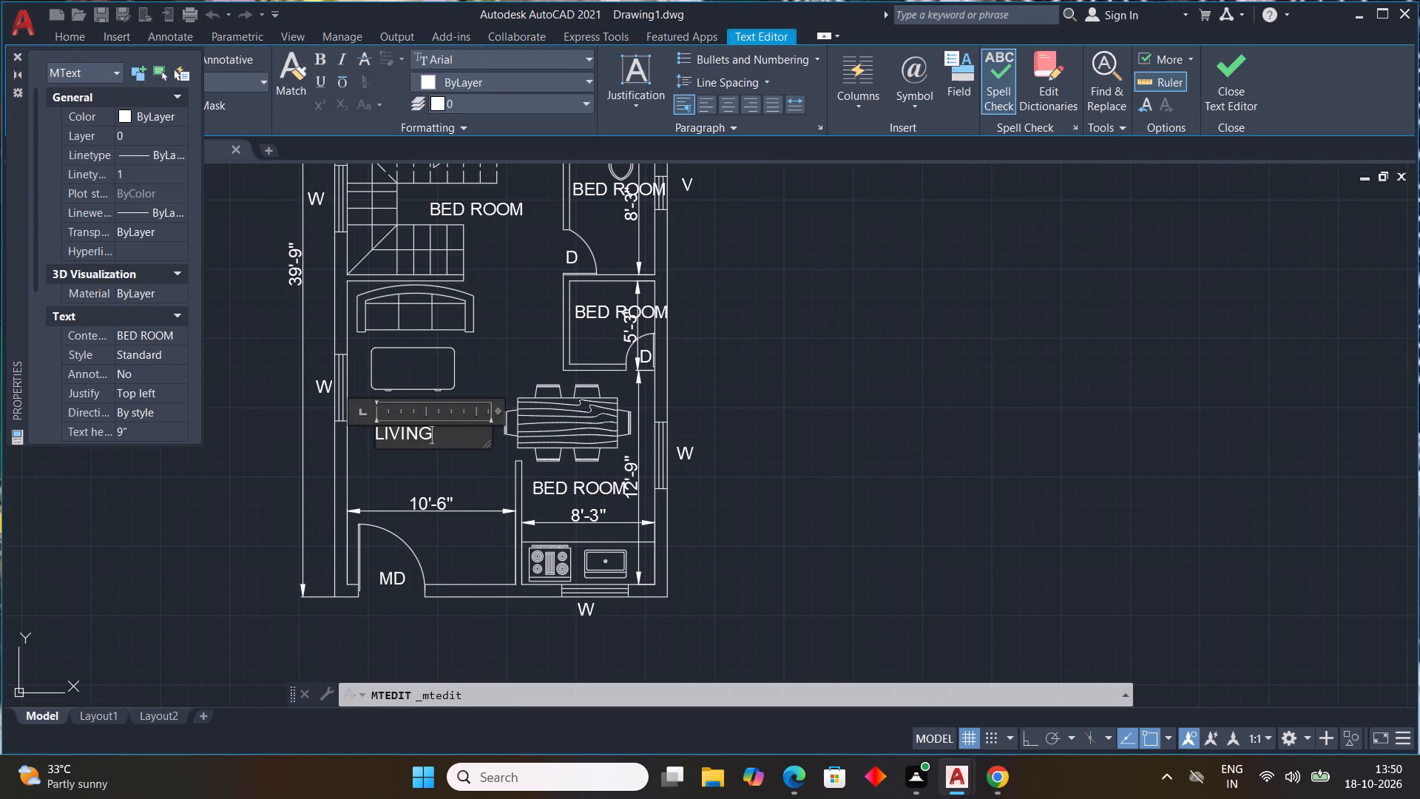
{"action": "key", "text": "space"}
{"action": "type", "text": "ROOM"}
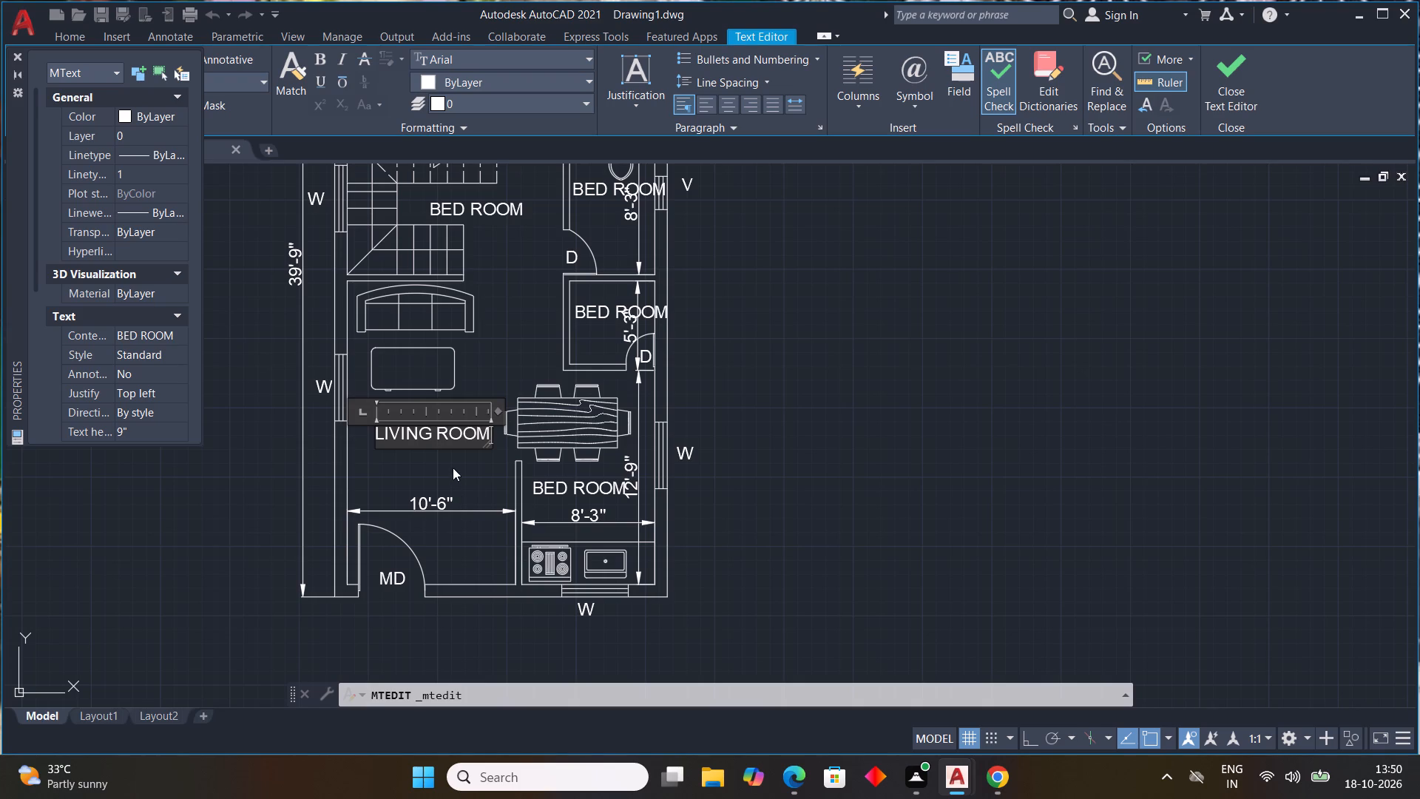
{"action": "left_click", "coordinate": [453, 468]}
Replace the text of the label between the dining table and the 8'-3" dimension with "KITCHEN".
{"action": "scroll", "coordinate": [461, 445], "scroll_direction": "down", "scroll_amount": 1}
{"action": "middle_click_drag", "start_coordinate": [468, 448], "coordinate": [294, 536]}
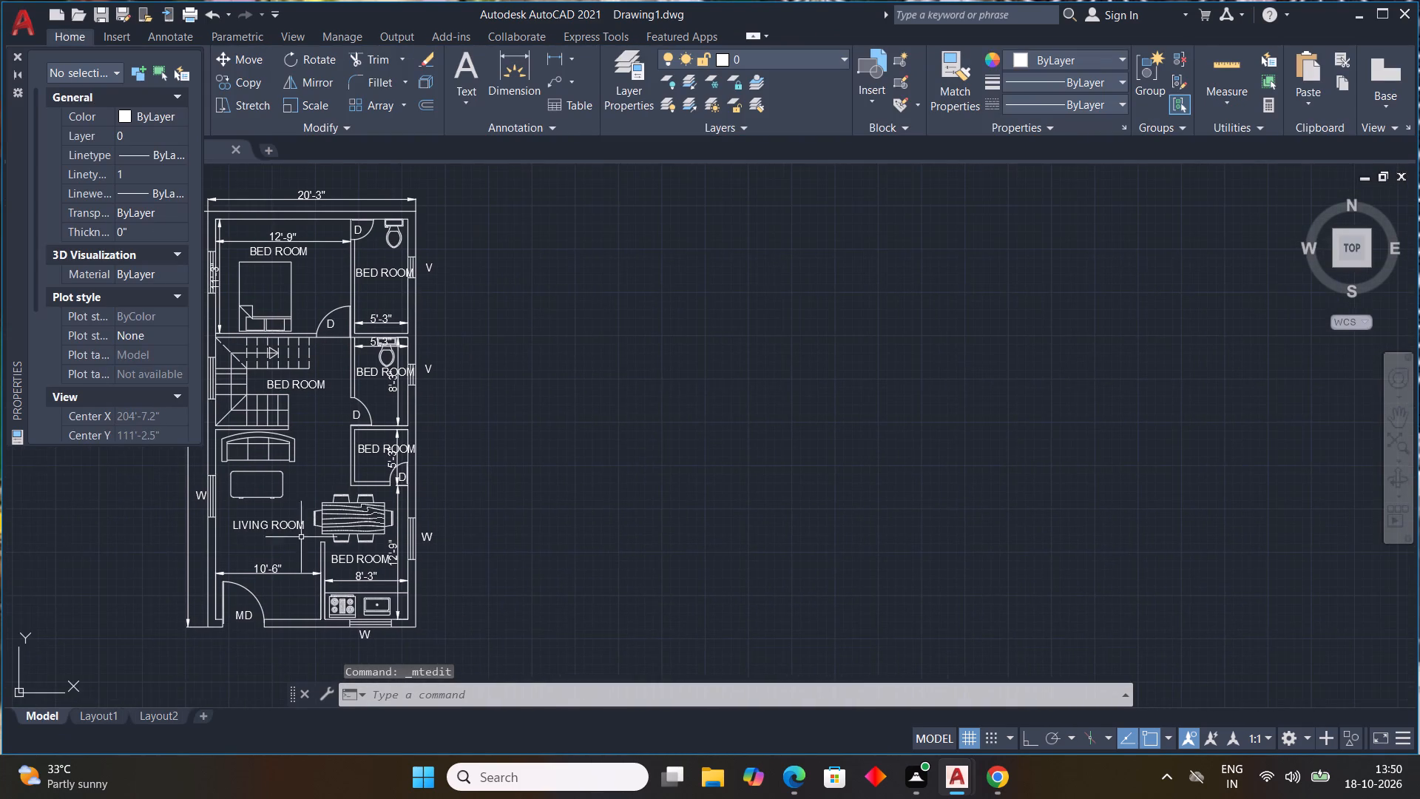
{"action": "middle_click_drag", "start_coordinate": [345, 537], "coordinate": [496, 515]}
{"action": "scroll", "coordinate": [493, 539], "scroll_direction": "up", "scroll_amount": 3}
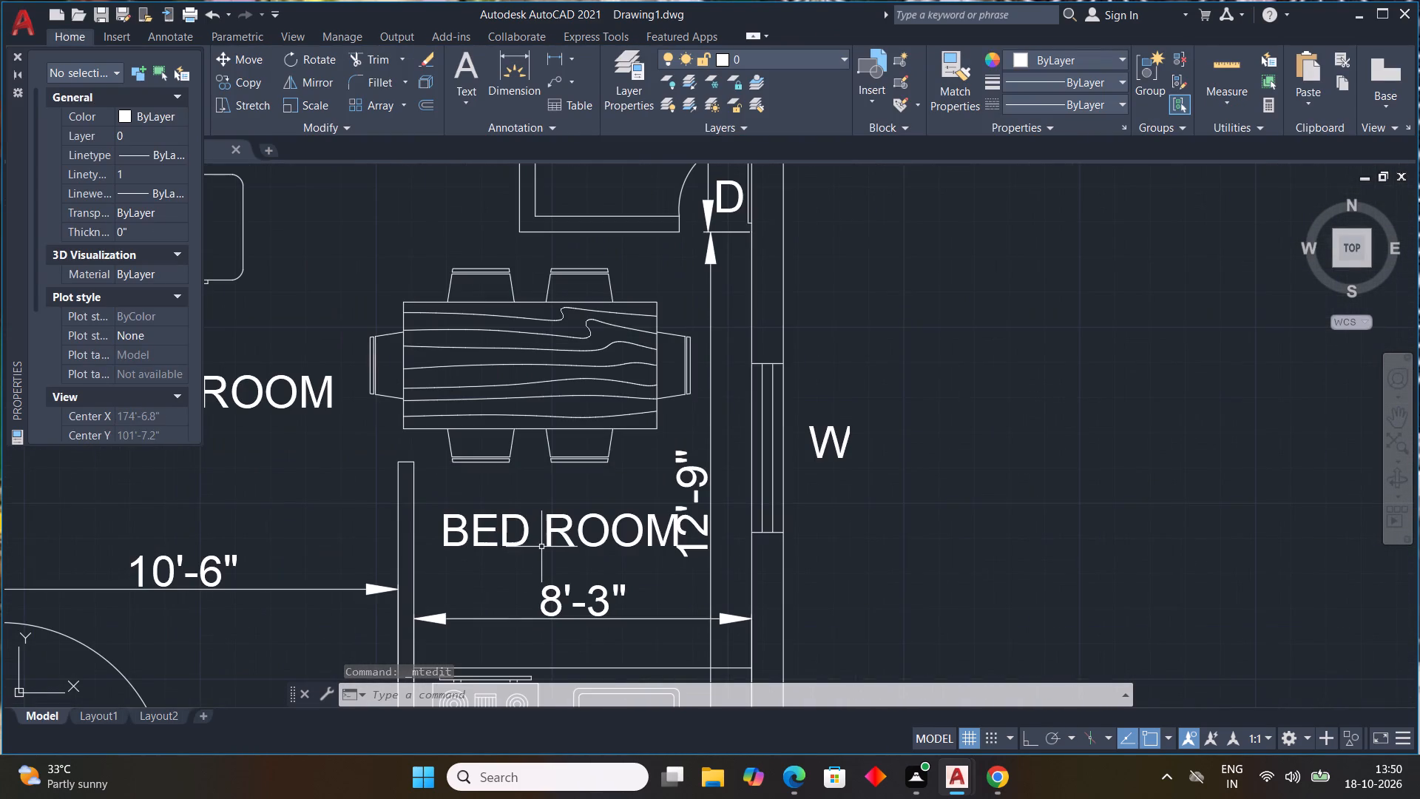
{"action": "double_click", "coordinate": [547, 534]}
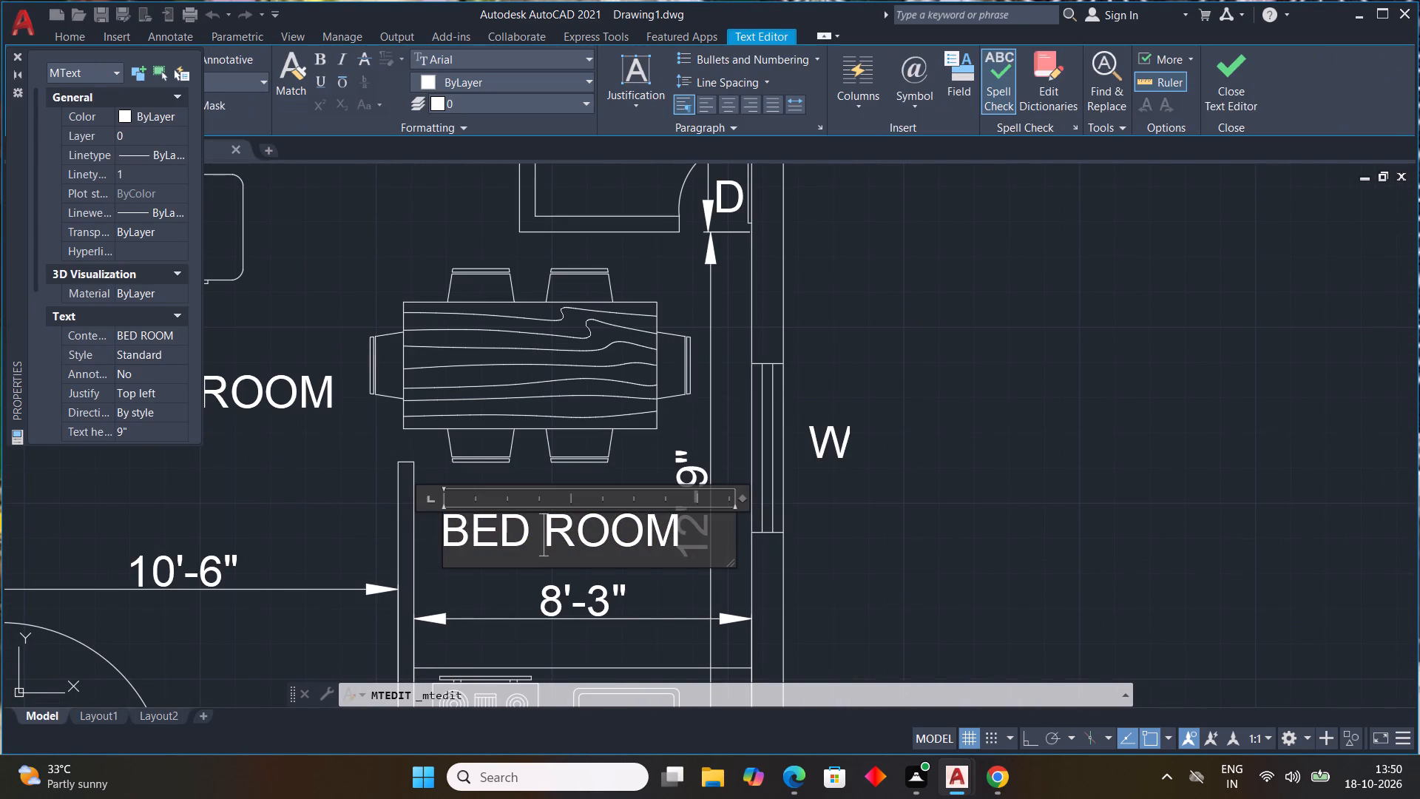
{"action": "left_click", "coordinate": [681, 528]}
{"action": "key", "text": "BackSpace"}
{"action": "key", "text": "BackSpace"}
{"action": "key", "text": "BackSpace"}
{"action": "key", "text": "BackSpace"}
{"action": "key", "text": "BackSpace"}
{"action": "key", "text": "BackSpace"}
{"action": "key", "text": "BackSpace"}
{"action": "key", "text": "BackSpace"}
{"action": "key", "text": "BackSpace"}
{"action": "key", "text": "BackSpace"}
{"action": "key", "text": "BackSpace"}
{"action": "key", "text": "BackSpace"}
{"action": "key", "text": "BackSpace"}
{"action": "key", "text": "BackSpace"}
{"action": "key", "text": "BackSpace"}
{"action": "key", "text": "BackSpace"}
{"action": "key", "text": "BackSpace"}
{"action": "key", "text": "BackSpace"}
{"action": "key", "text": "BackSpace"}
{"action": "key", "text": "BackSpace"}
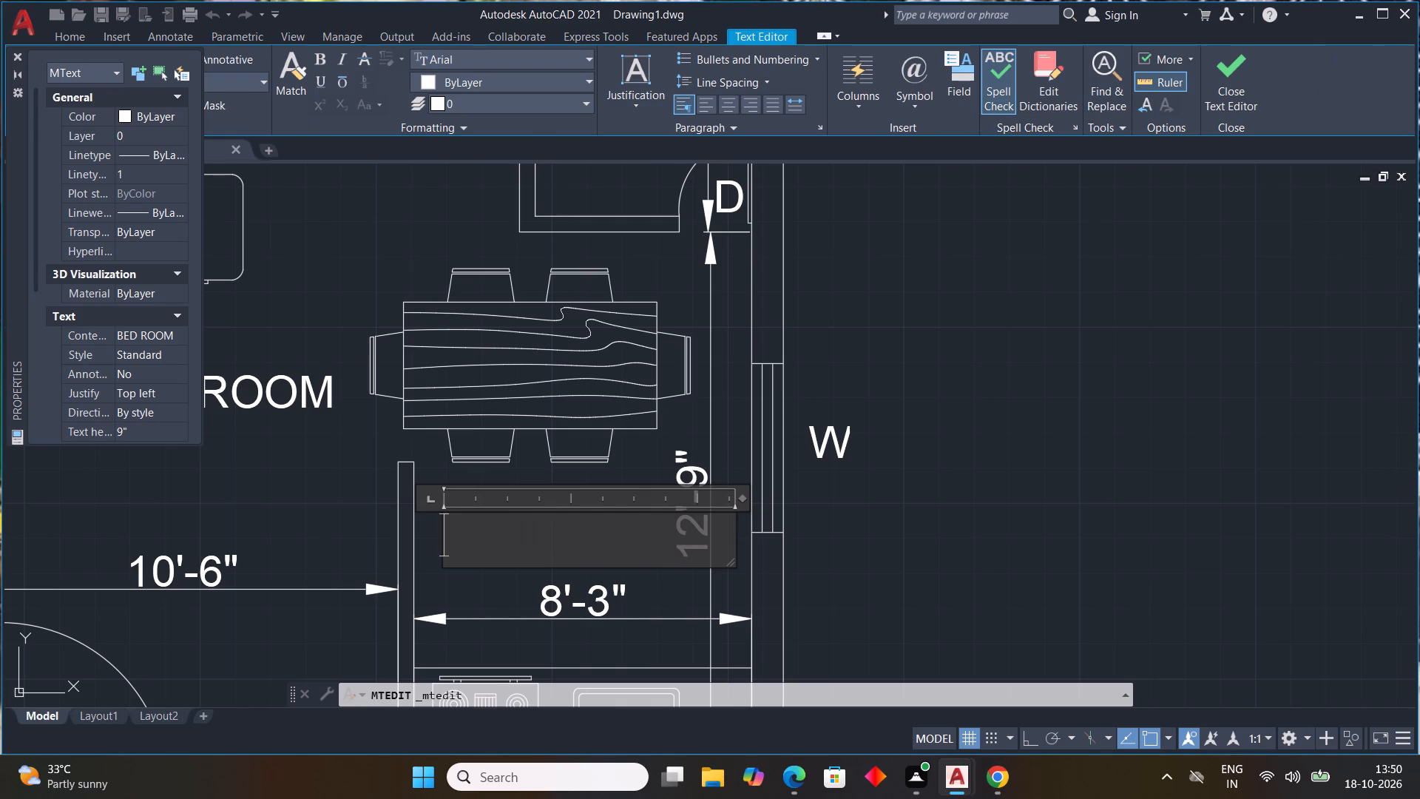
{"action": "type", "text": "KITCHEN"}
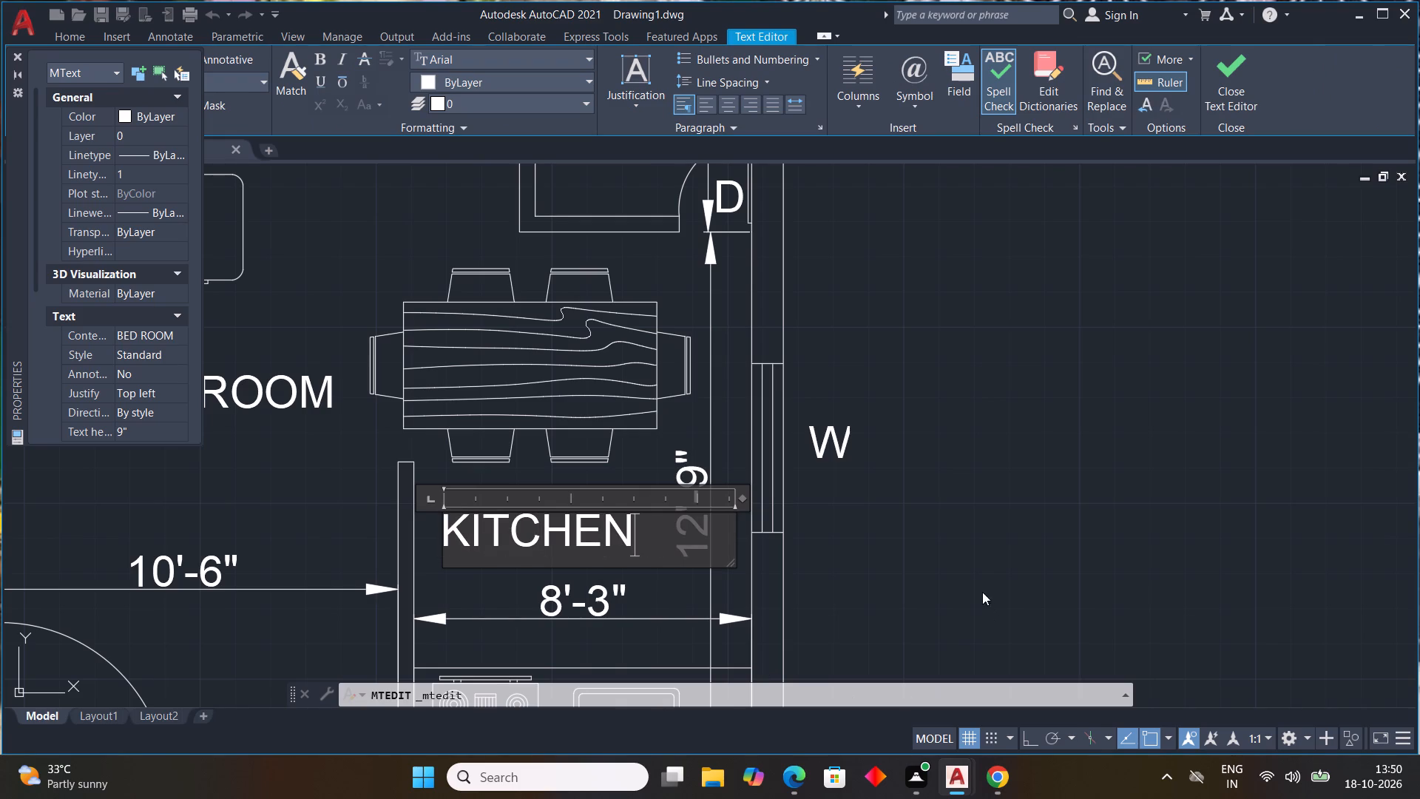
{"action": "left_click", "coordinate": [940, 561]}
Replace the text of the label in the small room above the dining table with "STORE".
{"action": "scroll", "coordinate": [650, 321], "scroll_direction": "down", "scroll_amount": 3}
{"action": "scroll", "coordinate": [626, 246], "scroll_direction": "up", "scroll_amount": 3}
{"action": "double_click", "coordinate": [691, 313]}
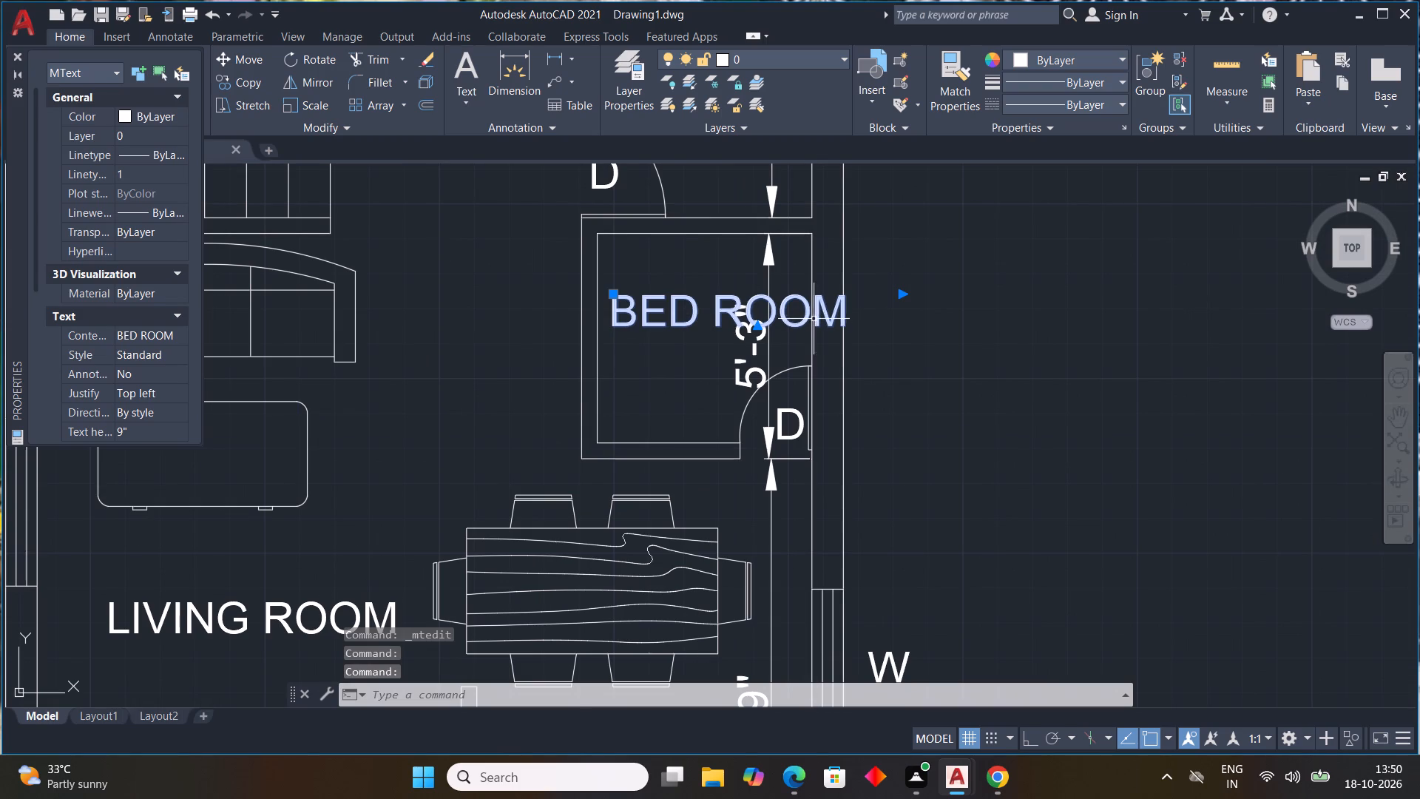
{"action": "double_click", "coordinate": [683, 302]}
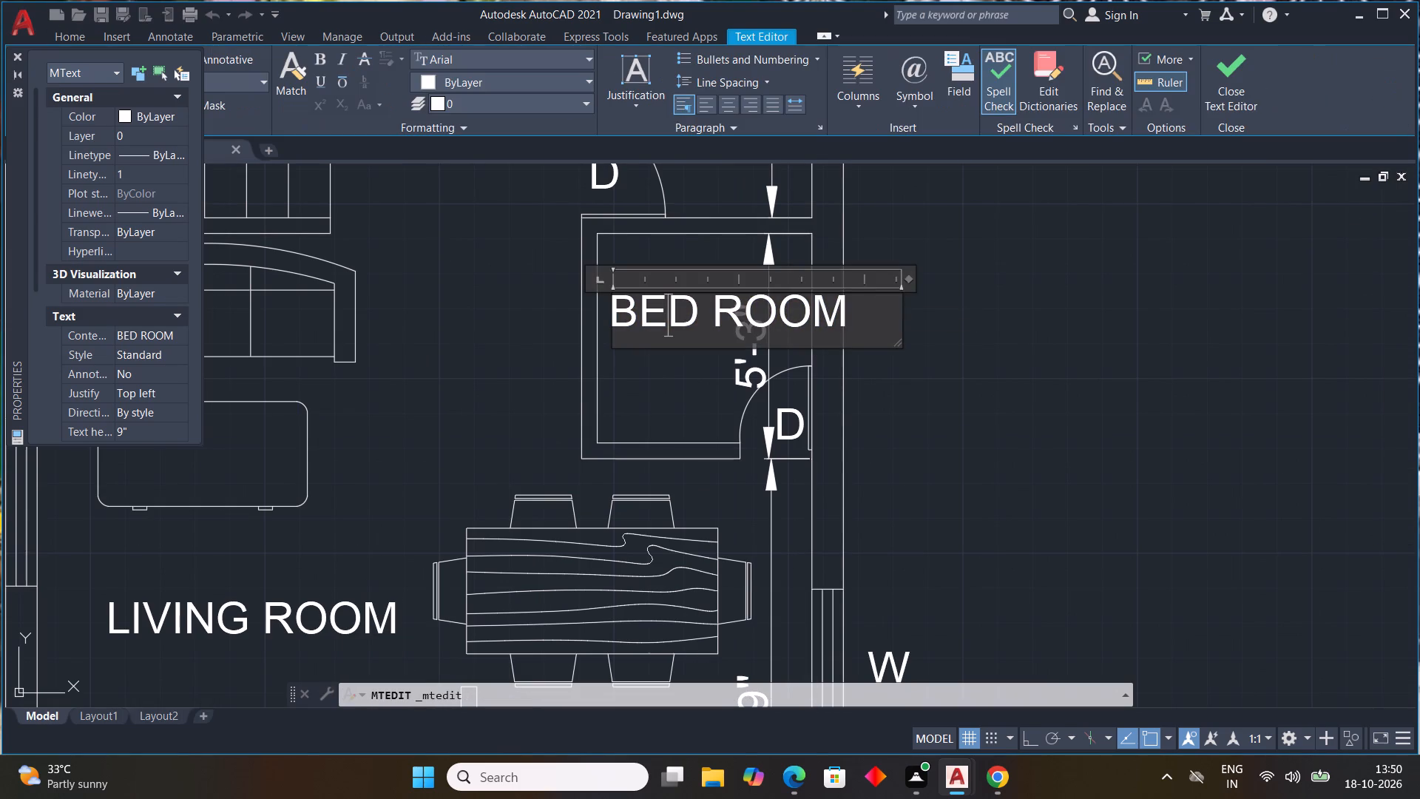
{"action": "left_click", "coordinate": [883, 313]}
{"action": "key", "text": "BackSpace"}
{"action": "key", "text": "BackSpace"}
{"action": "key", "text": "BackSpace"}
{"action": "key", "text": "BackSpace"}
{"action": "key", "text": "BackSpace"}
{"action": "key", "text": "BackSpace"}
{"action": "key", "text": "BackSpace"}
{"action": "key", "text": "BackSpace"}
{"action": "key", "text": "BackSpace"}
{"action": "key", "text": "BackSpace"}
{"action": "key", "text": "BackSpace"}
{"action": "key", "text": "BackSpace"}
{"action": "key", "text": "BackSpace"}
{"action": "key", "text": "BackSpace"}
{"action": "key", "text": "BackSpace"}
{"action": "key", "text": "BackSpace"}
{"action": "key", "text": "BackSpace"}
{"action": "key", "text": "BackSpace"}
{"action": "key", "text": "BackSpace"}
{"action": "key", "text": "BackSpace"}
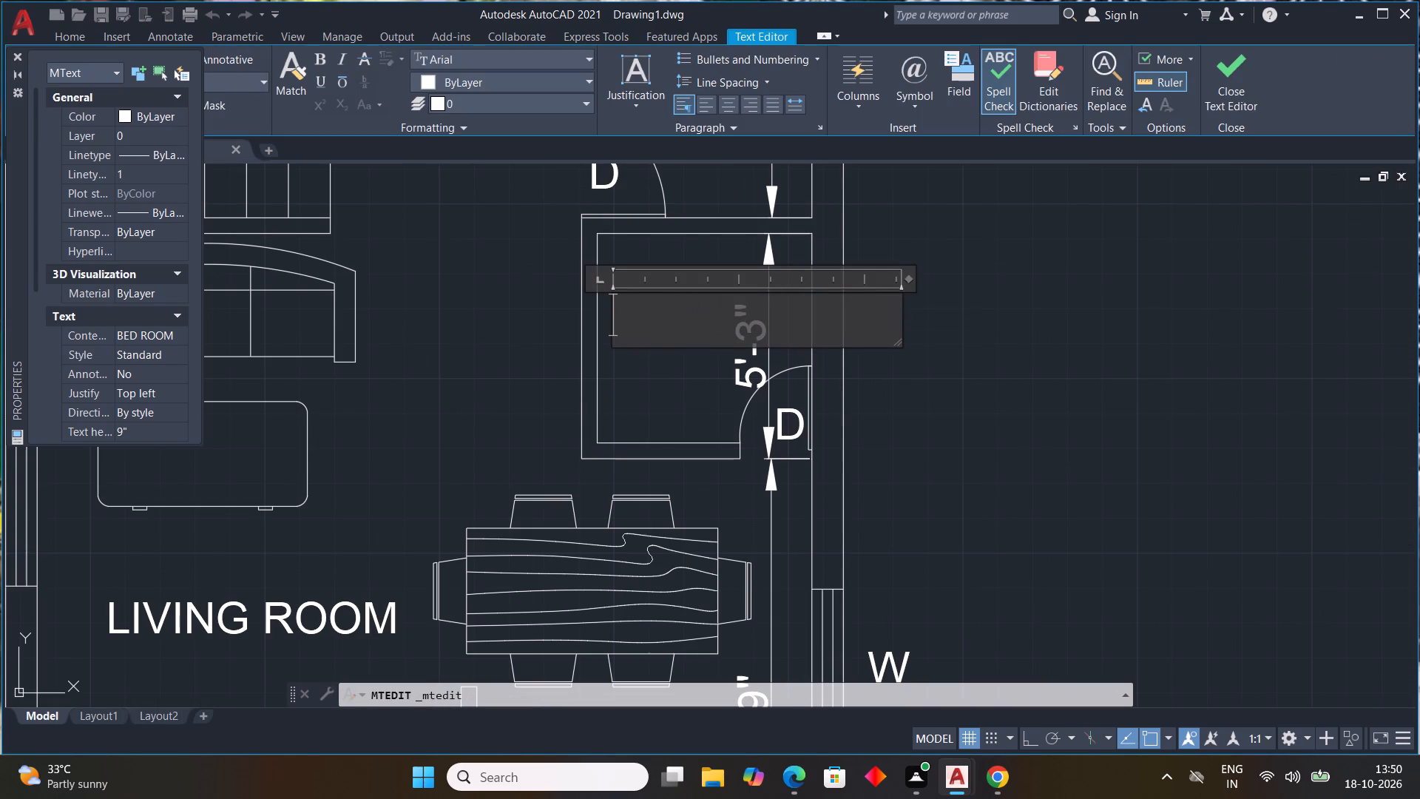
{"action": "type", "text": "STORE"}
{"action": "left_click", "coordinate": [420, 362]}
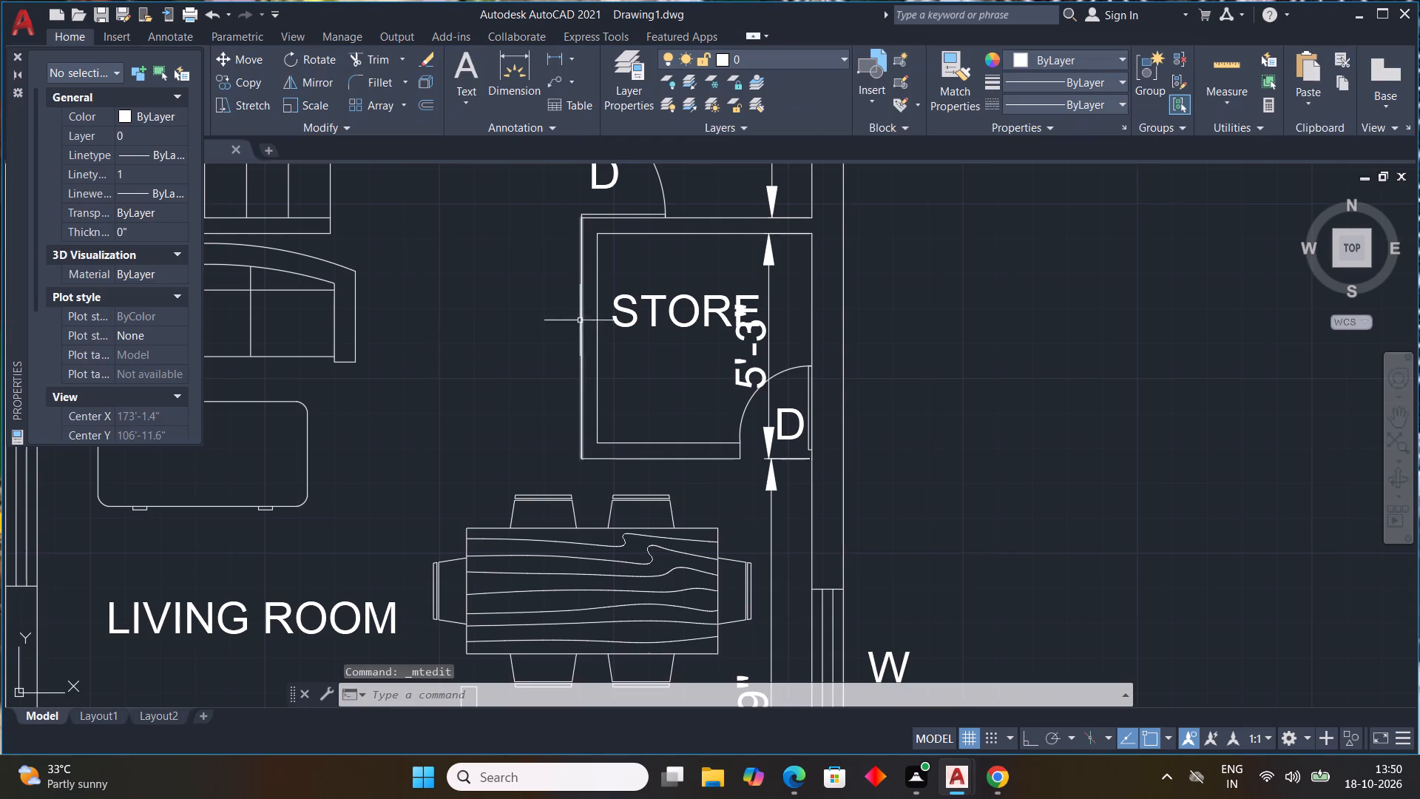
Replace the text of the label beside the 8'-3" dimension, in the room above the store, with "TOILET".
{"action": "middle_click_drag", "start_coordinate": [587, 315], "coordinate": [622, 604]}
{"action": "scroll", "coordinate": [658, 446], "scroll_direction": "down", "scroll_amount": 1}
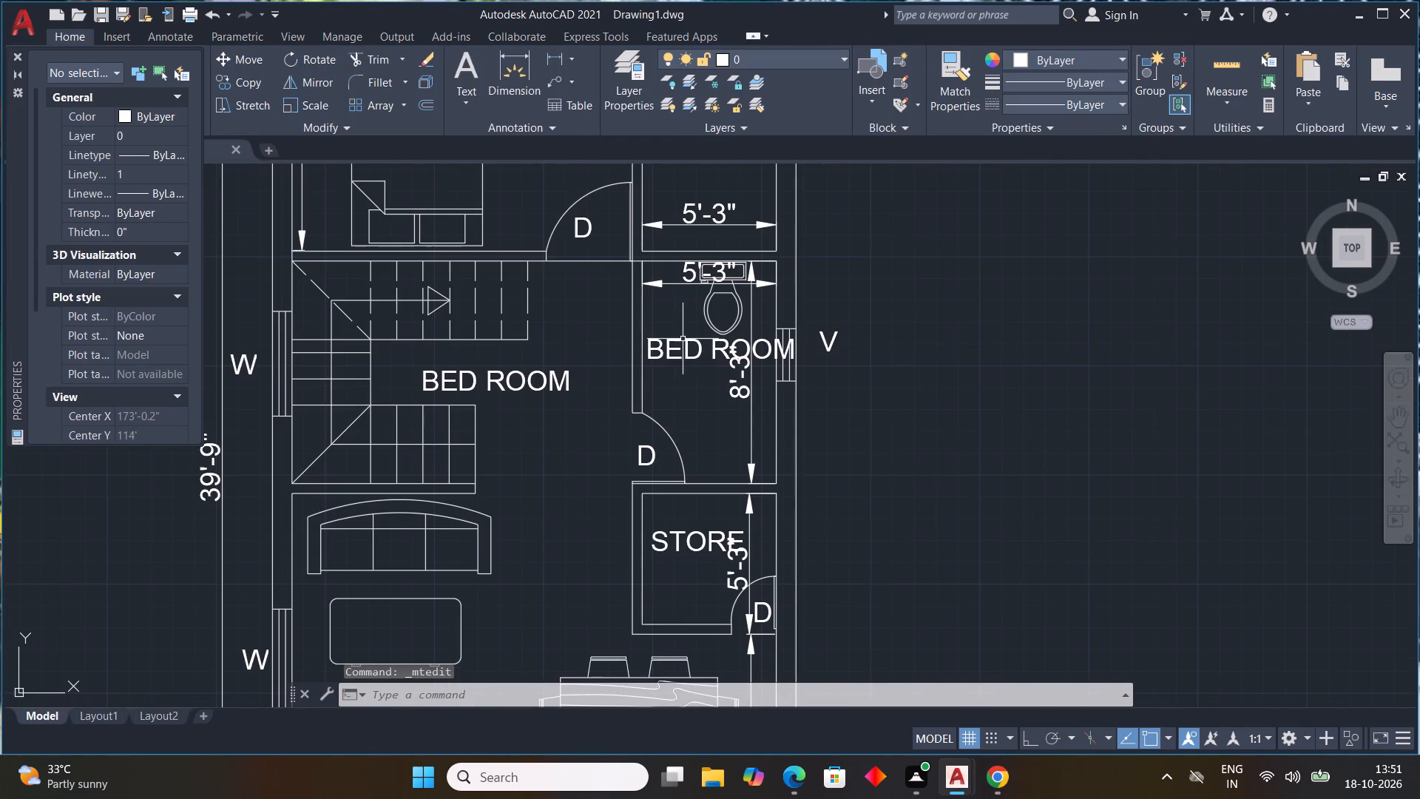
{"action": "double_click", "coordinate": [686, 350]}
{"action": "double_click", "coordinate": [691, 351]}
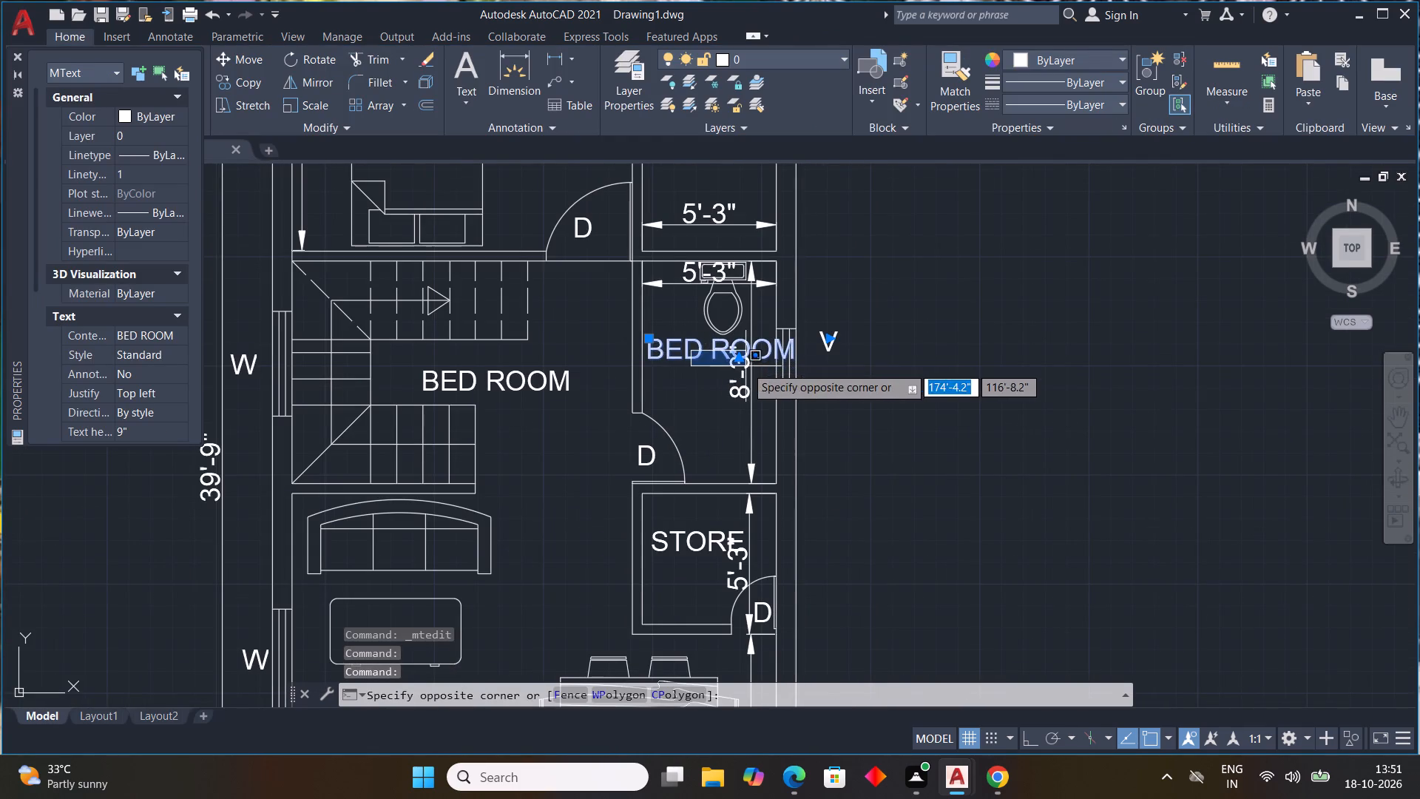
{"action": "left_click", "coordinate": [675, 360]}
{"action": "key", "text": "Escape"}
{"action": "key", "text": "Escape"}
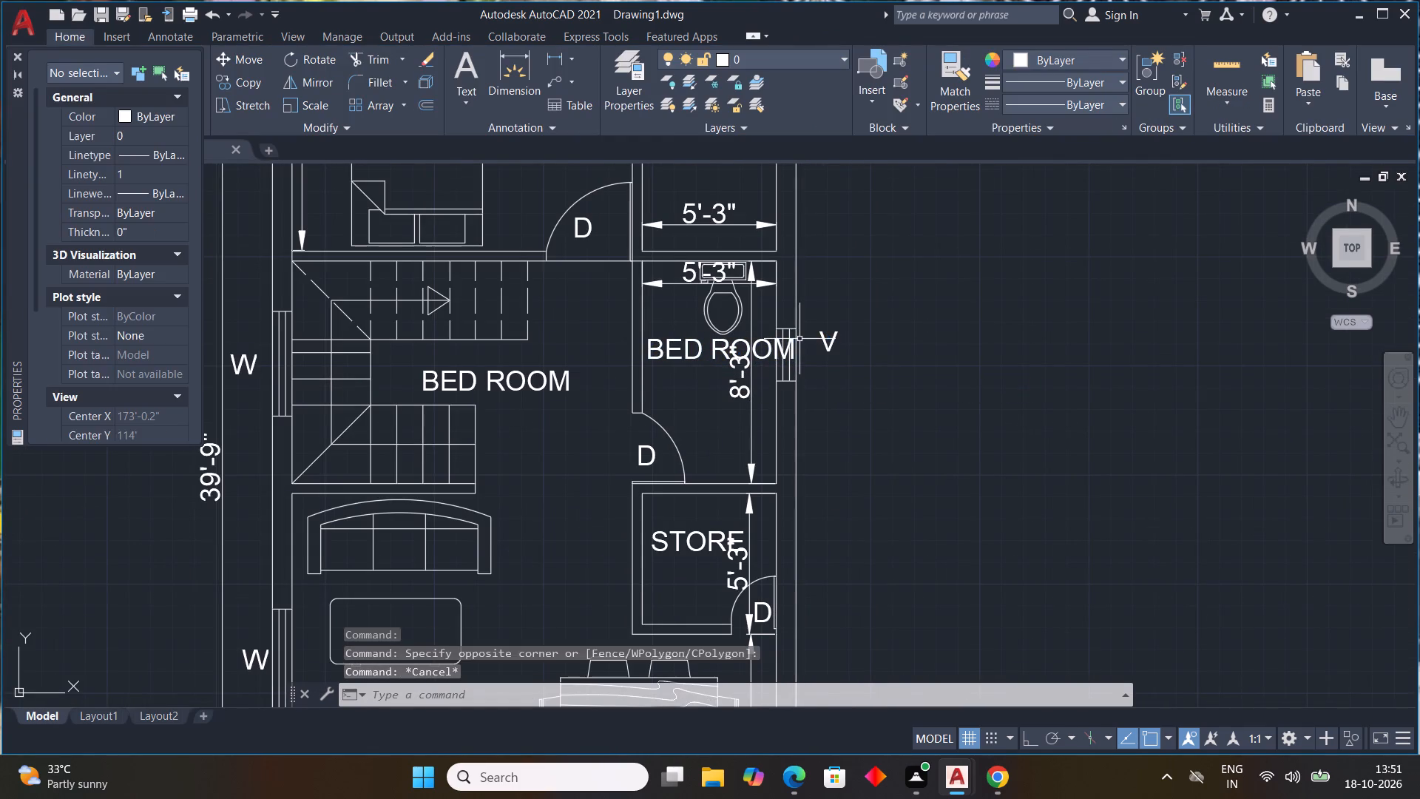
{"action": "double_click", "coordinate": [673, 341]}
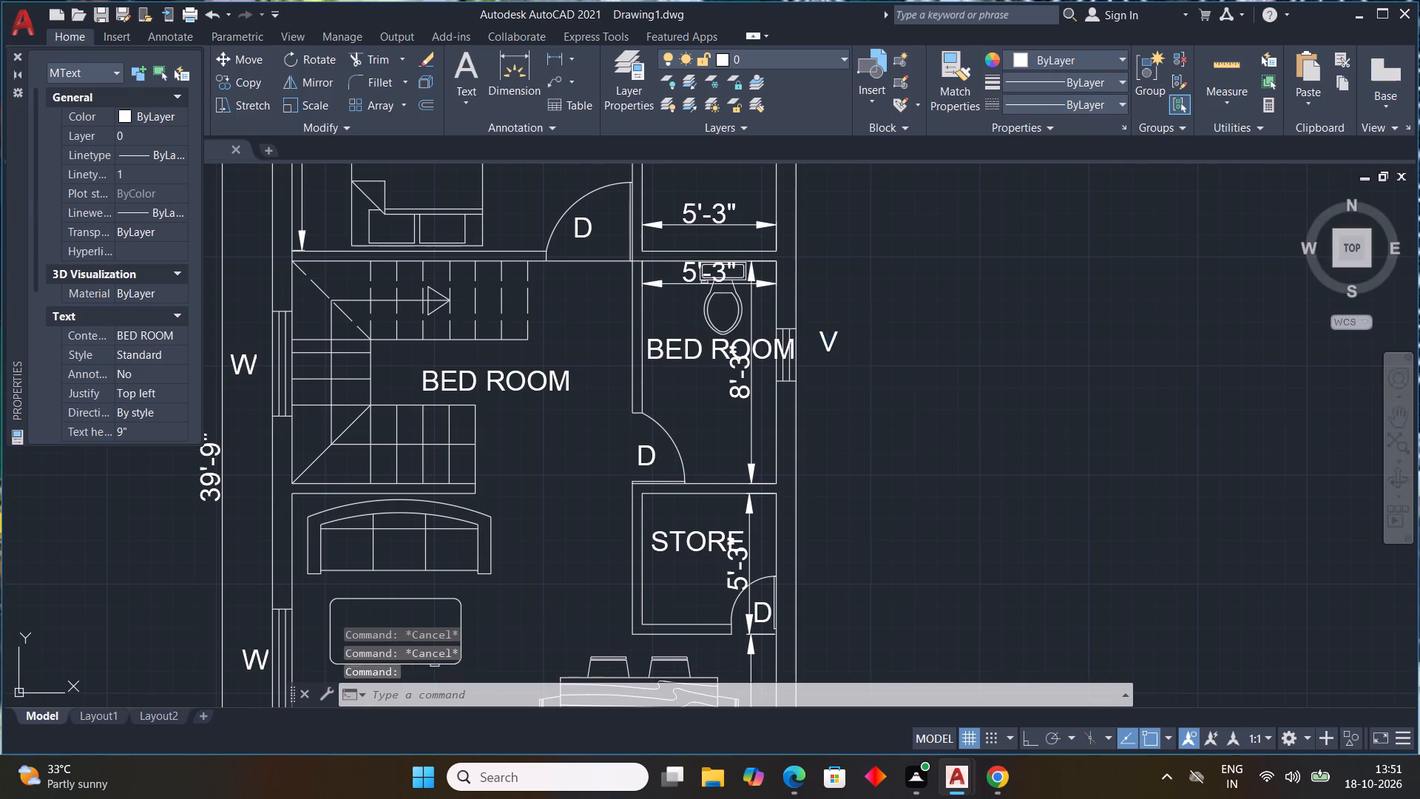
{"action": "left_click", "coordinate": [818, 352]}
{"action": "key", "text": "BackSpace"}
{"action": "key", "text": "BackSpace"}
{"action": "key", "text": "BackSpace"}
{"action": "key", "text": "BackSpace"}
{"action": "key", "text": "BackSpace"}
{"action": "key", "text": "BackSpace"}
{"action": "key", "text": "BackSpace"}
{"action": "key", "text": "BackSpace"}
{"action": "key", "text": "BackSpace"}
{"action": "key", "text": "BackSpace"}
{"action": "key", "text": "BackSpace"}
{"action": "key", "text": "BackSpace"}
{"action": "key", "text": "BackSpace"}
{"action": "key", "text": "BackSpace"}
{"action": "key", "text": "BackSpace"}
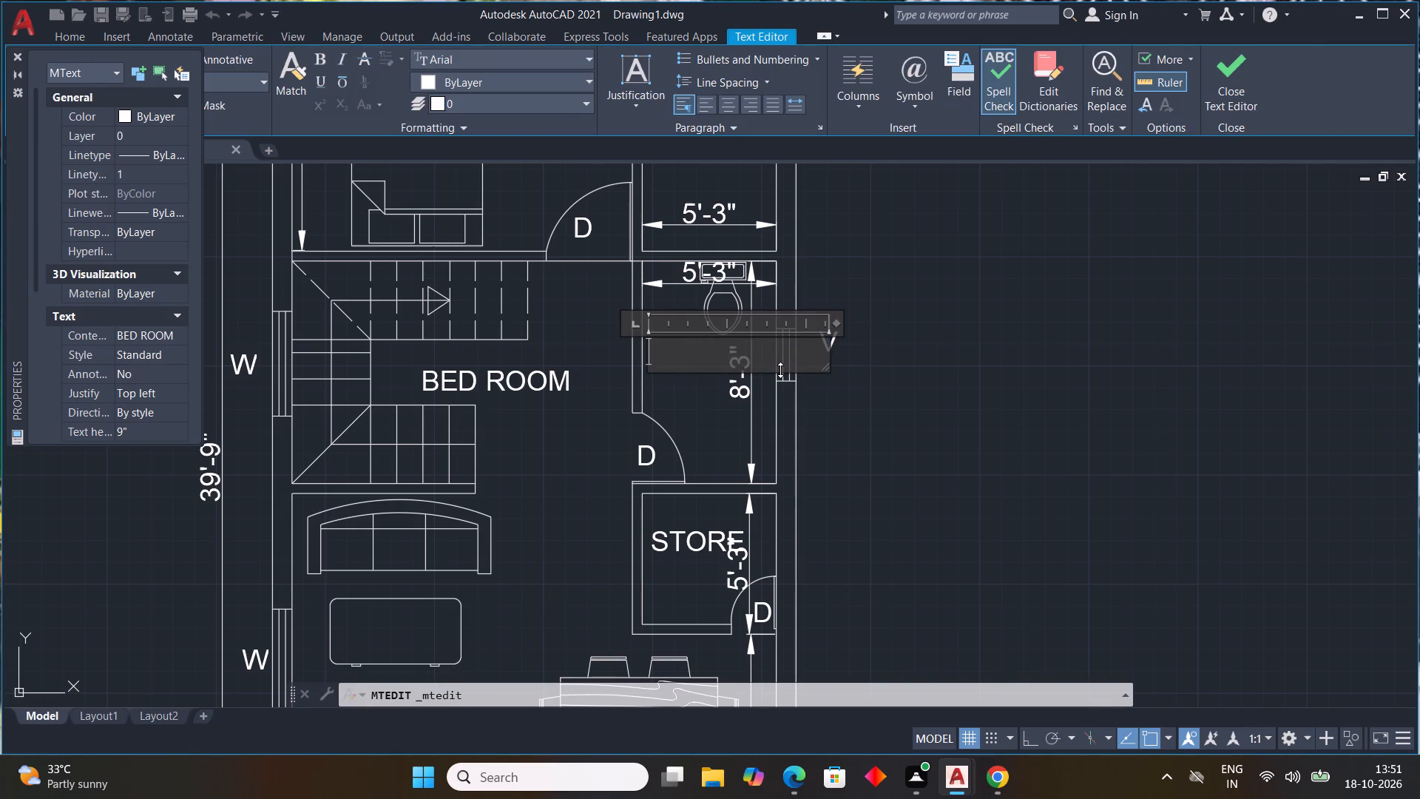
{"action": "type", "text": "TOILET"}
{"action": "scroll", "coordinate": [780, 370], "scroll_direction": "down", "scroll_amount": 1}
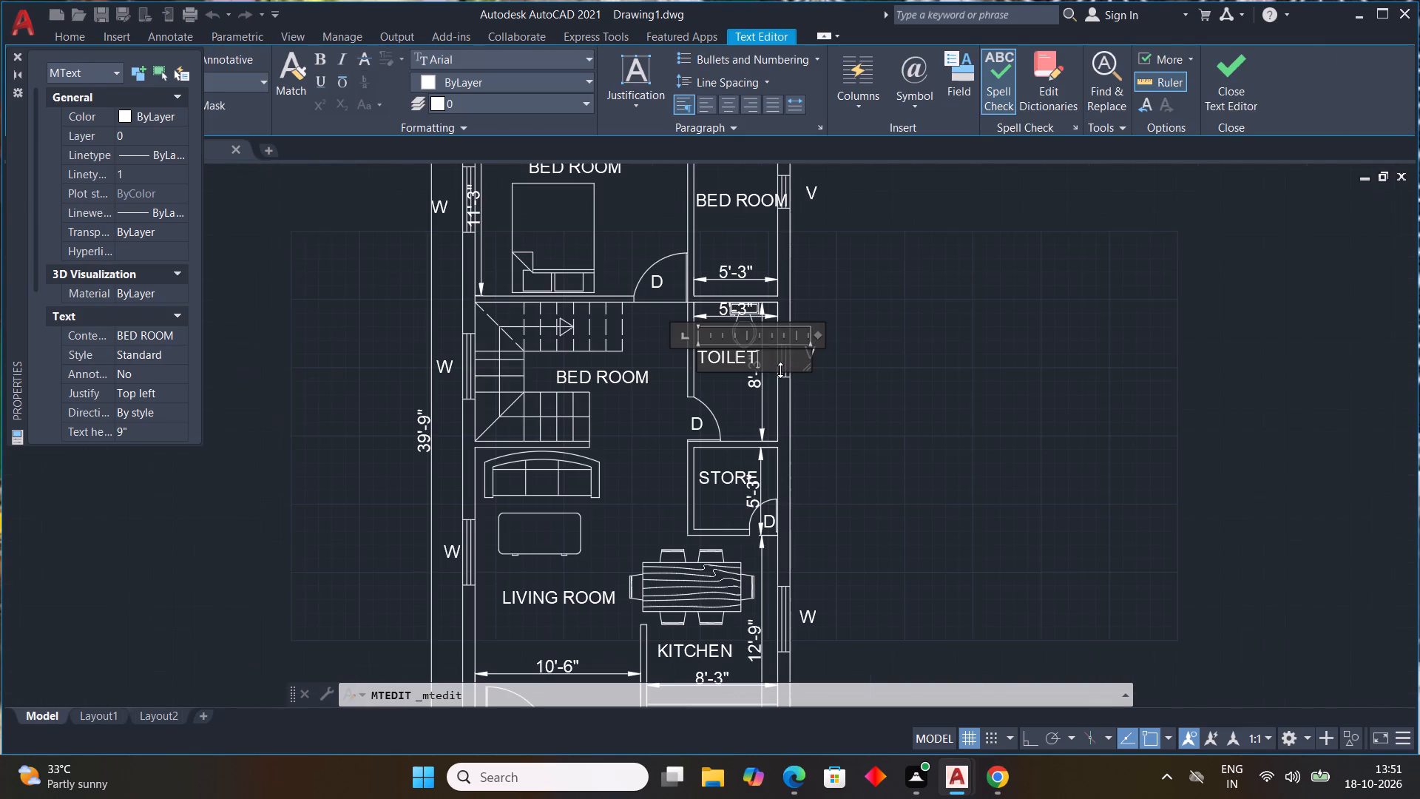
{"action": "left_click", "coordinate": [648, 390]}
Replace the text of the label beside the staircase with "LOBBY".
{"action": "middle_click_drag", "start_coordinate": [677, 371], "coordinate": [667, 437]}
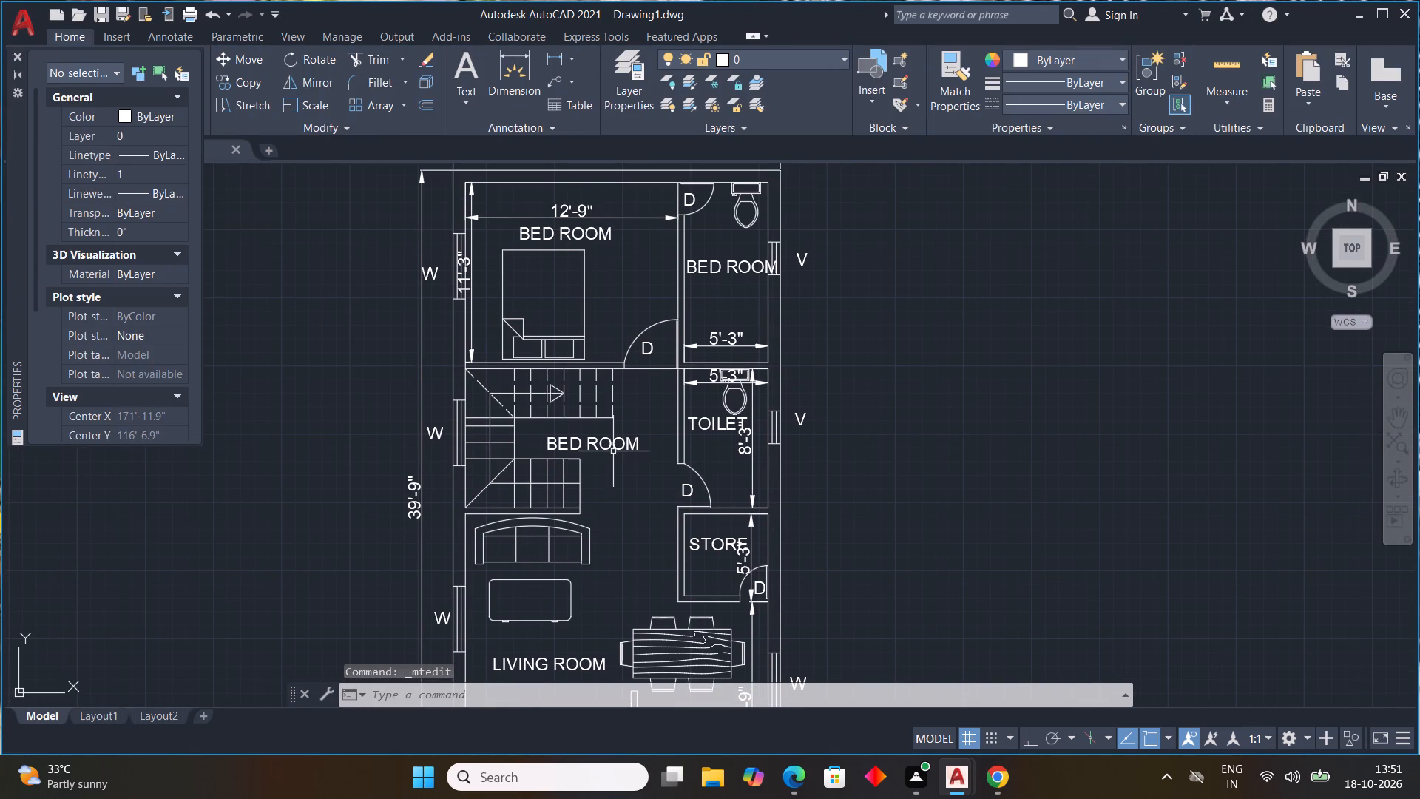
{"action": "double_click", "coordinate": [614, 448]}
{"action": "double_click", "coordinate": [631, 444]}
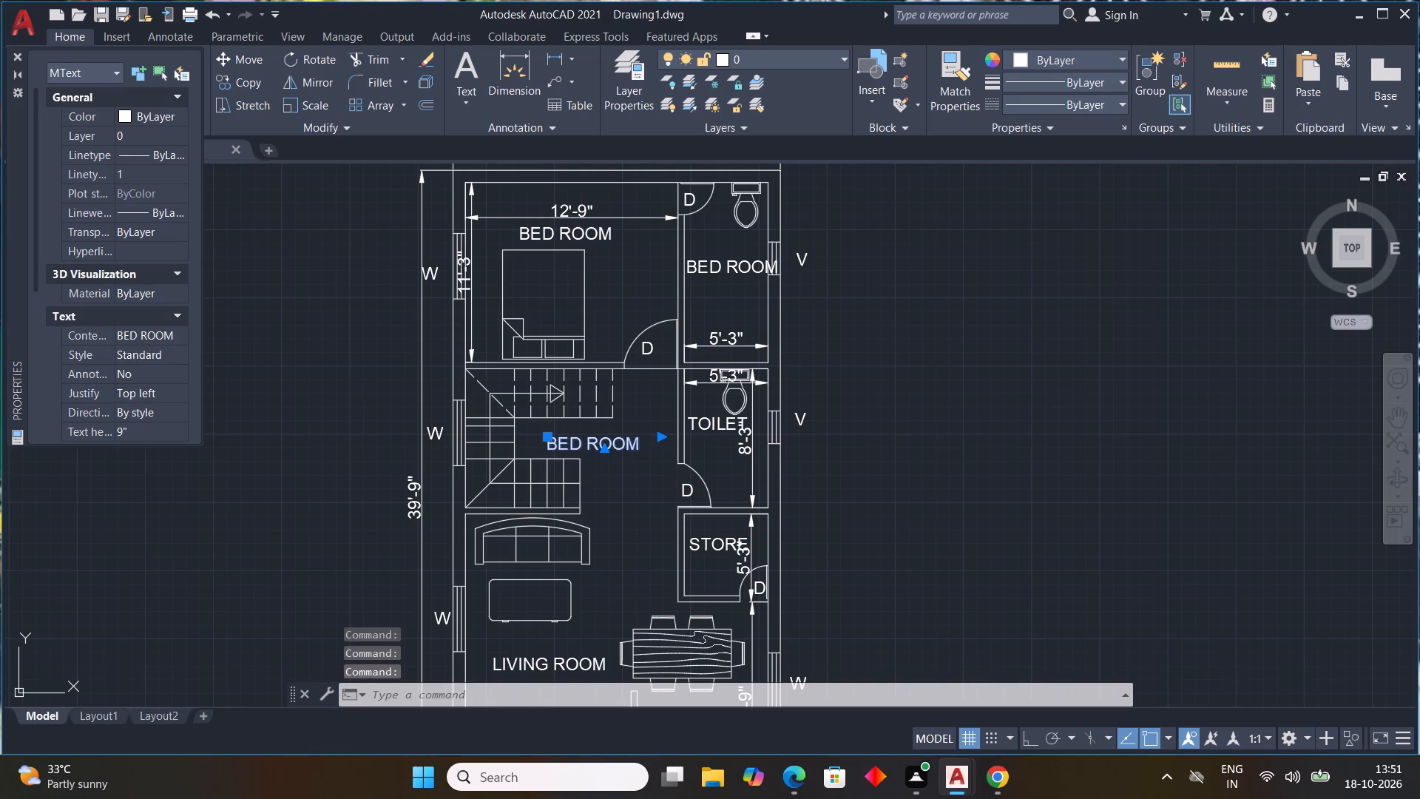
{"action": "left_click", "coordinate": [660, 445]}
{"action": "left_click", "coordinate": [652, 443]}
{"action": "key", "text": "BackSpace"}
{"action": "key", "text": "BackSpace"}
{"action": "key", "text": "BackSpace"}
{"action": "key", "text": "BackSpace"}
{"action": "key", "text": "BackSpace"}
{"action": "key", "text": "BackSpace"}
{"action": "key", "text": "BackSpace"}
{"action": "key", "text": "BackSpace"}
{"action": "key", "text": "BackSpace"}
{"action": "key", "text": "BackSpace"}
{"action": "key", "text": "BackSpace"}
{"action": "key", "text": "BackSpace"}
{"action": "key", "text": "BackSpace"}
{"action": "key", "text": "BackSpace"}
{"action": "key", "text": "BackSpace"}
{"action": "key", "text": "BackSpace"}
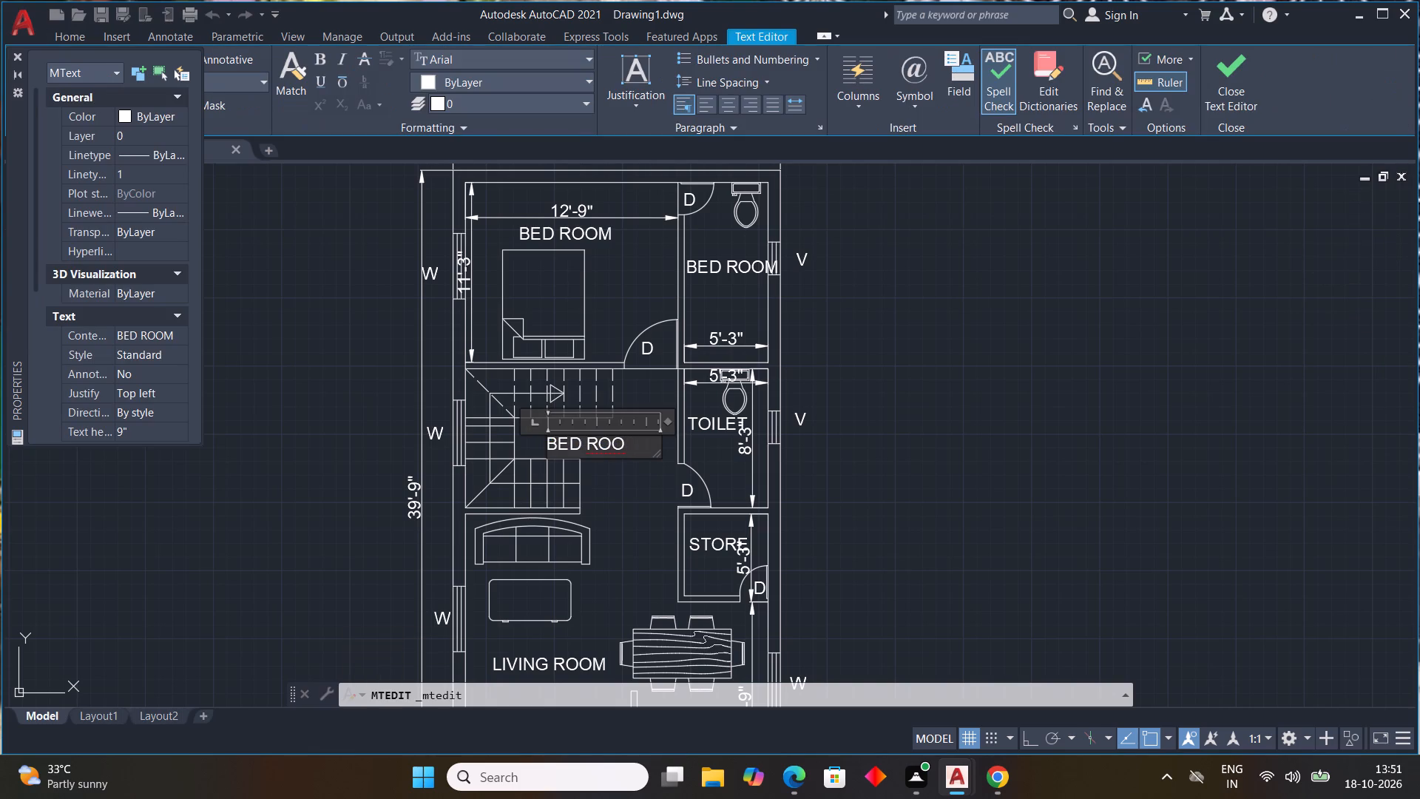
{"action": "type", "text": "LOBBY"}
{"action": "scroll", "coordinate": [723, 452], "scroll_direction": "down", "scroll_amount": 3}
{"action": "scroll", "coordinate": [678, 463], "scroll_direction": "up", "scroll_amount": 4}
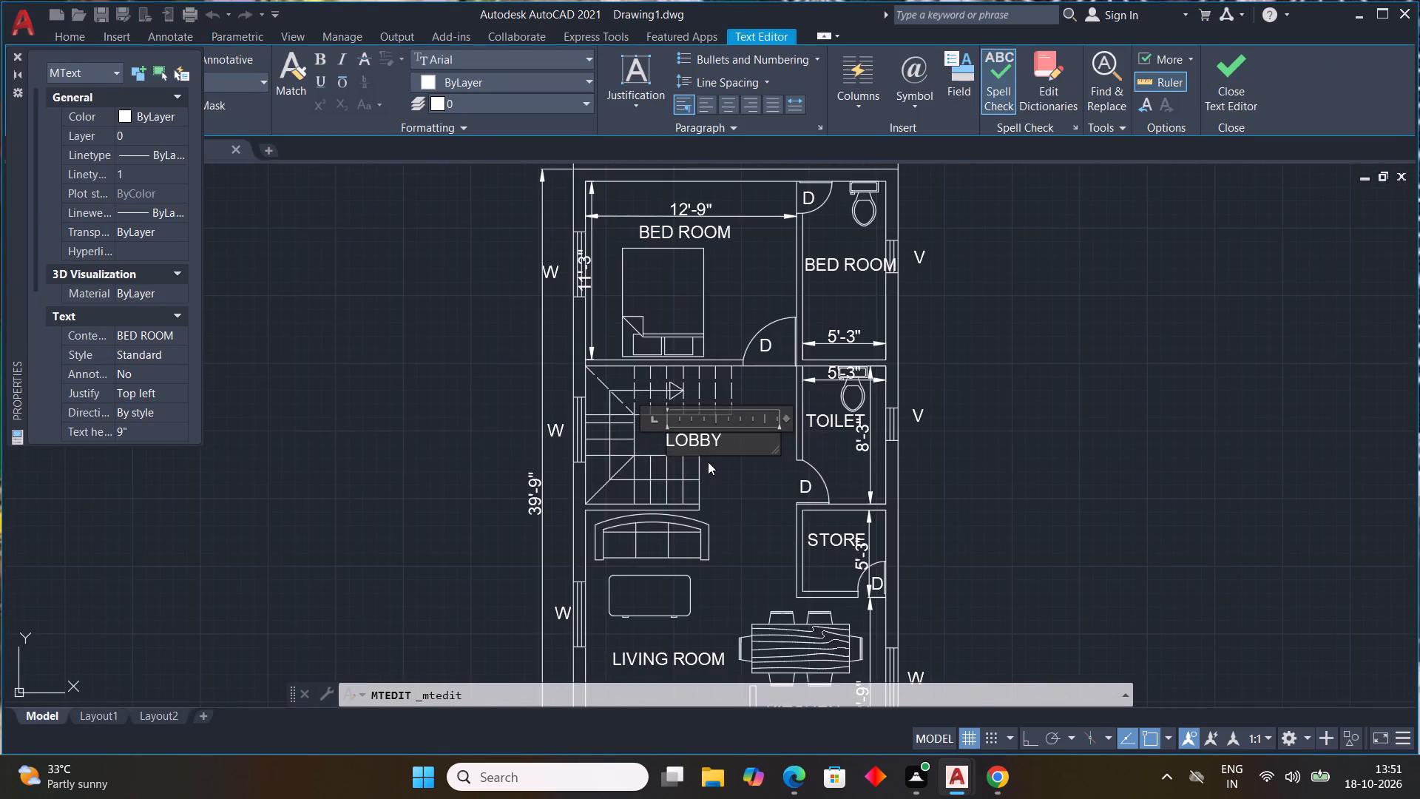
{"action": "left_click", "coordinate": [740, 468]}
Replace the text of the label in the small room next to the bedroom with "TOILET".
{"action": "middle_click_drag", "start_coordinate": [760, 471], "coordinate": [603, 683]}
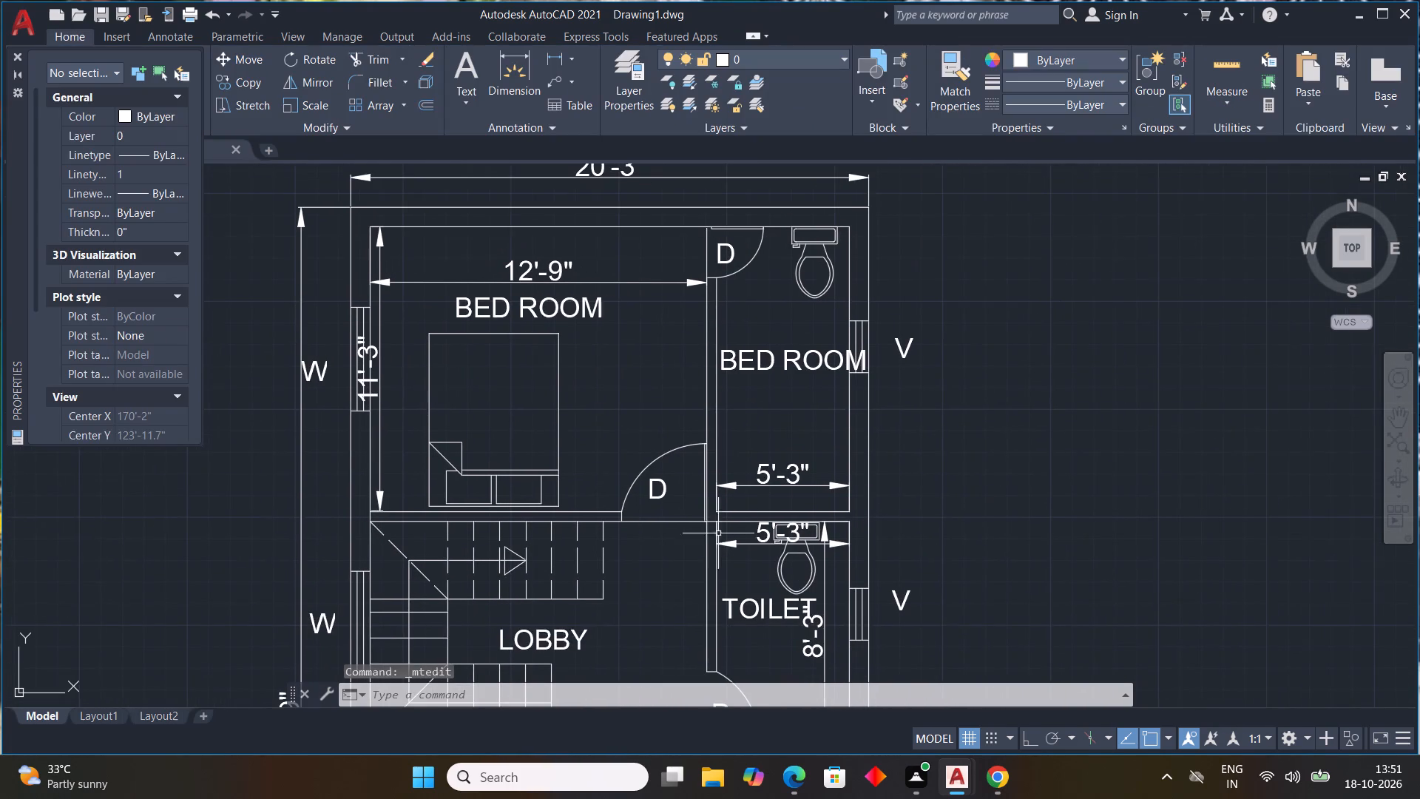
{"action": "double_click", "coordinate": [797, 365]}
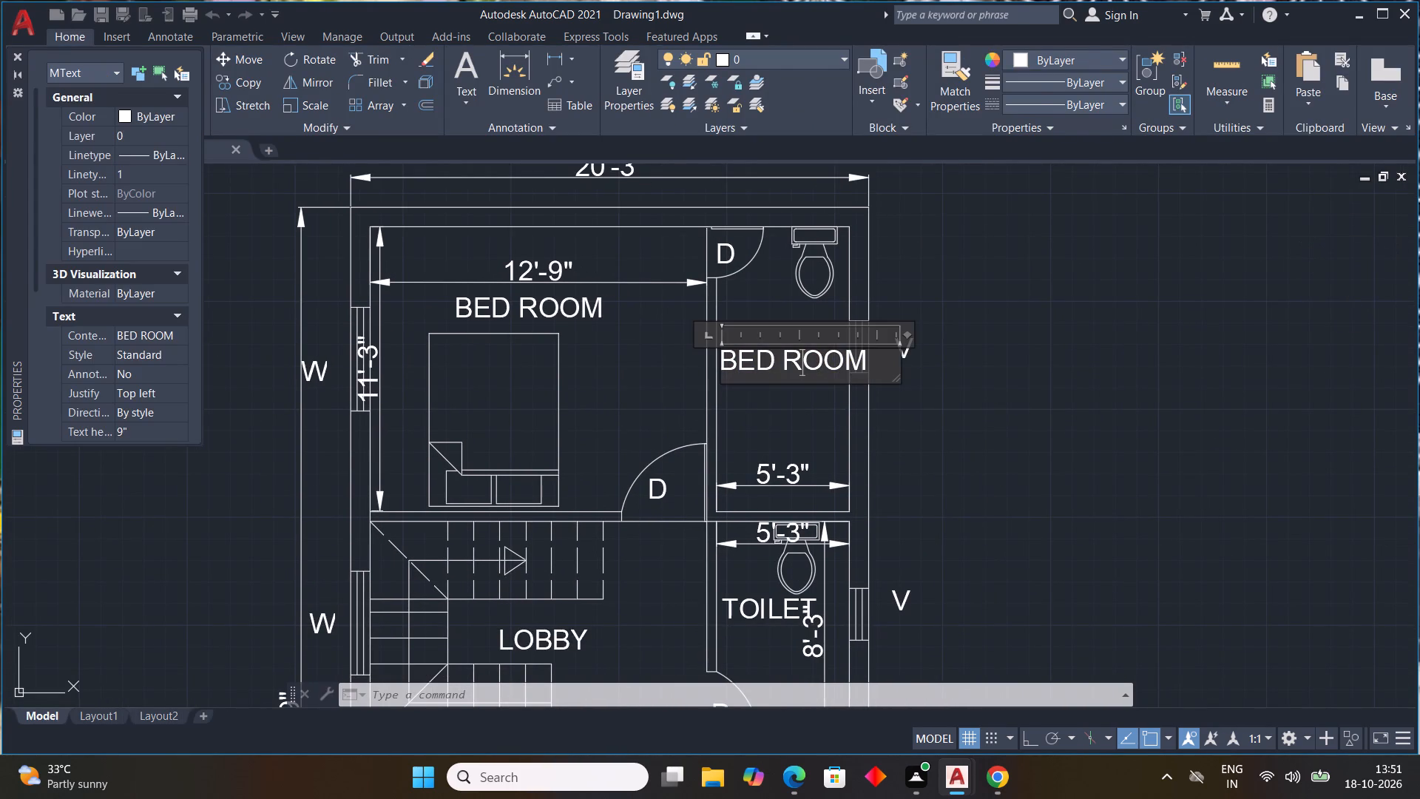
{"action": "left_click", "coordinate": [878, 358]}
{"action": "key", "text": "BackSpace"}
{"action": "key", "text": "BackSpace"}
{"action": "key", "text": "BackSpace"}
{"action": "key", "text": "BackSpace"}
{"action": "key", "text": "BackSpace"}
{"action": "key", "text": "BackSpace"}
{"action": "key", "text": "BackSpace"}
{"action": "key", "text": "BackSpace"}
{"action": "key", "text": "BackSpace"}
{"action": "key", "text": "BackSpace"}
{"action": "key", "text": "BackSpace"}
{"action": "key", "text": "BackSpace"}
{"action": "key", "text": "BackSpace"}
{"action": "key", "text": "BackSpace"}
{"action": "key", "text": "BackSpace"}
{"action": "key", "text": "BackSpace"}
{"action": "key", "text": "BackSpace"}
{"action": "key", "text": "BackSpace"}
{"action": "key", "text": "BackSpace"}
{"action": "key", "text": "BackSpace"}
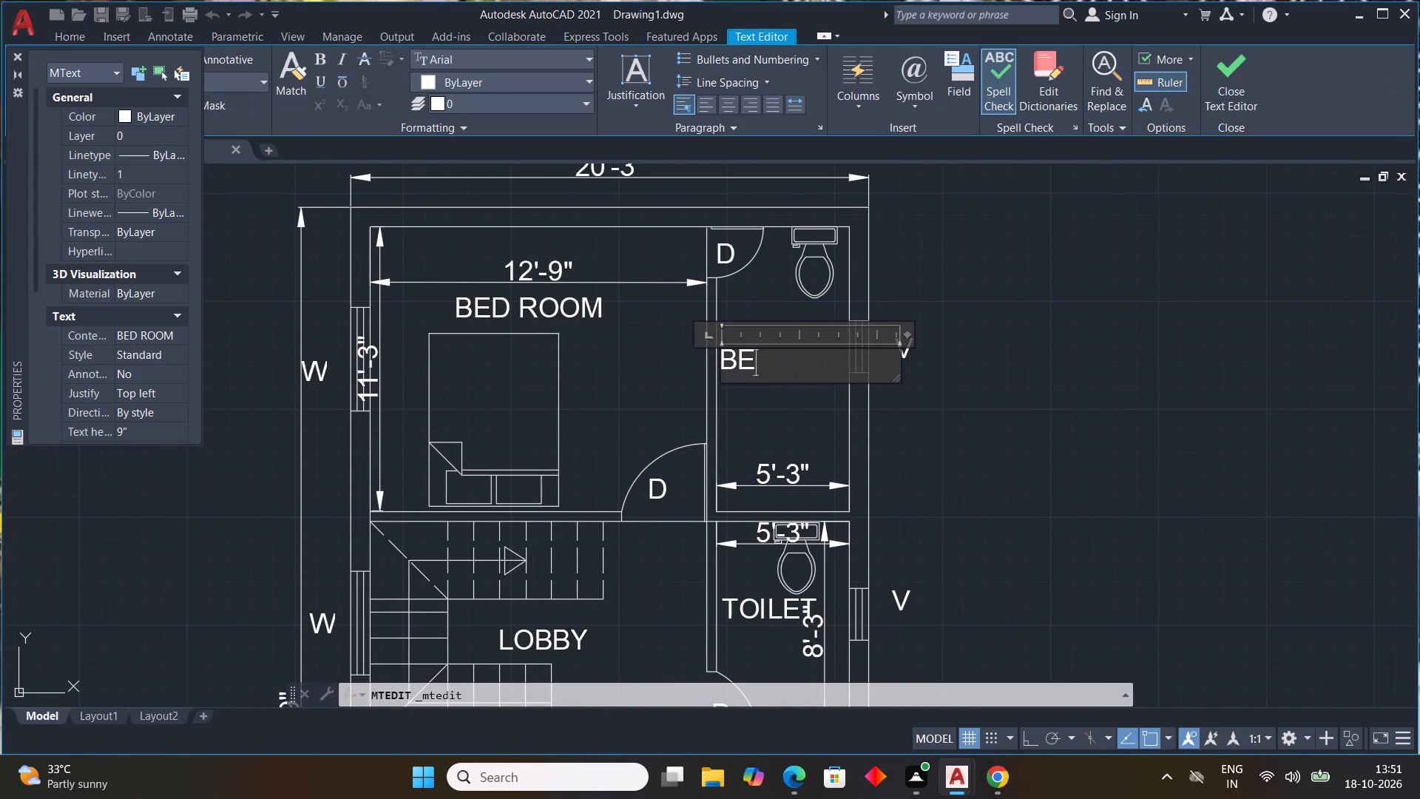
{"action": "type", "text": "TOILR"}
{"action": "key", "text": "BackSpace"}
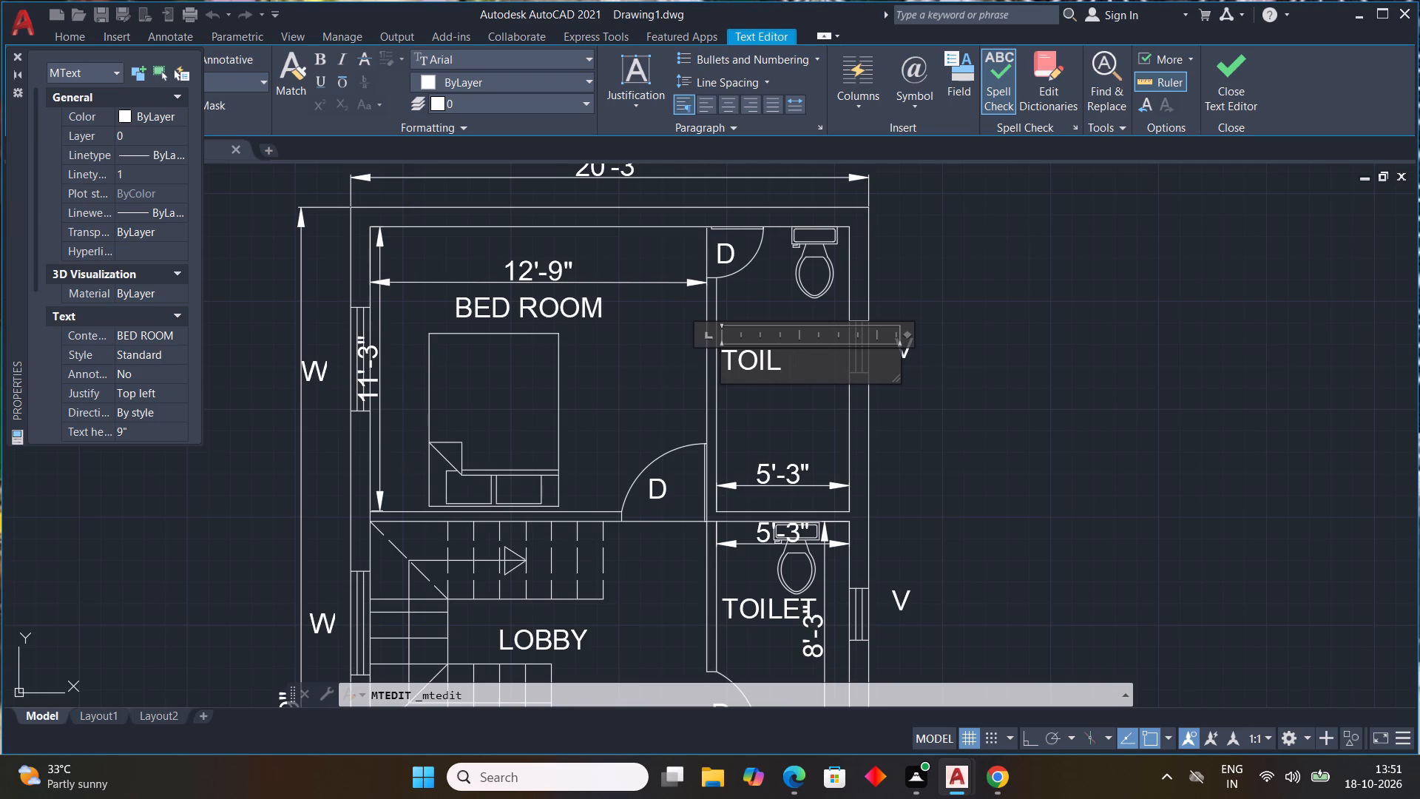
{"action": "type", "text": "ET"}
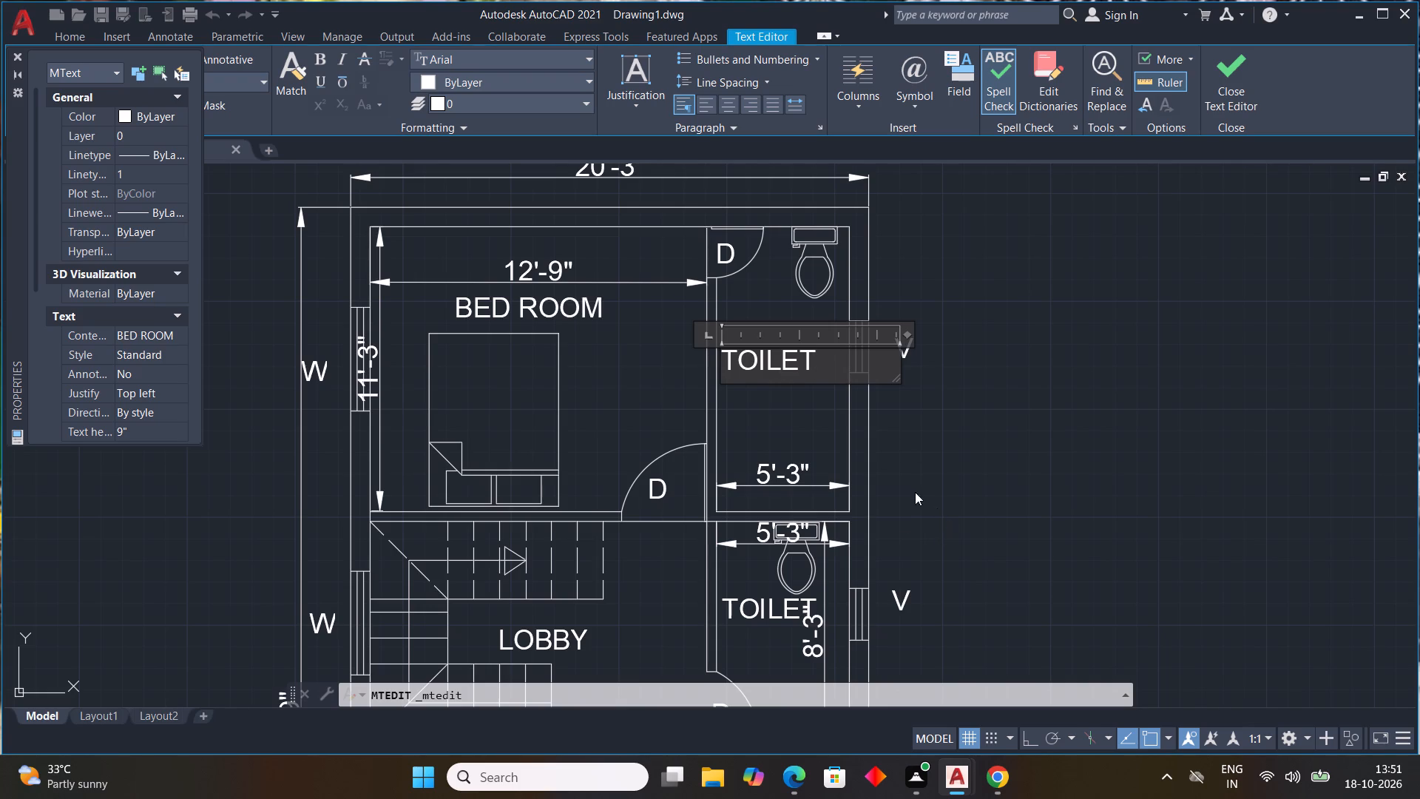
{"action": "left_click", "coordinate": [911, 488]}
Copy the "KITCHEN" label onto the dining table.
{"action": "scroll", "coordinate": [912, 488], "scroll_direction": "down", "scroll_amount": 2}
{"action": "middle_click_drag", "start_coordinate": [933, 508], "coordinate": [828, 348]}
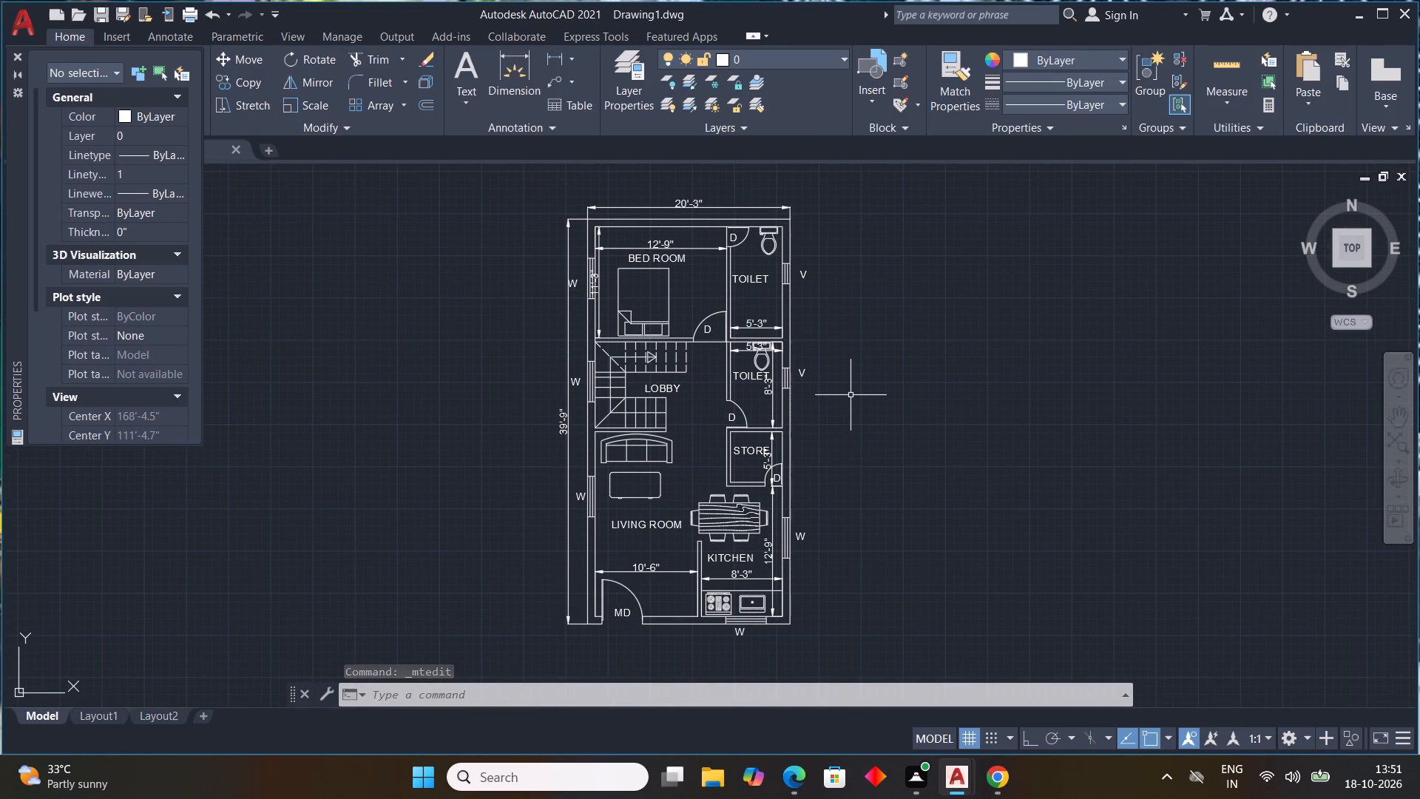
{"action": "scroll", "coordinate": [753, 527], "scroll_direction": "up", "scroll_amount": 3}
{"action": "middle_click_drag", "start_coordinate": [694, 631], "coordinate": [664, 480]}
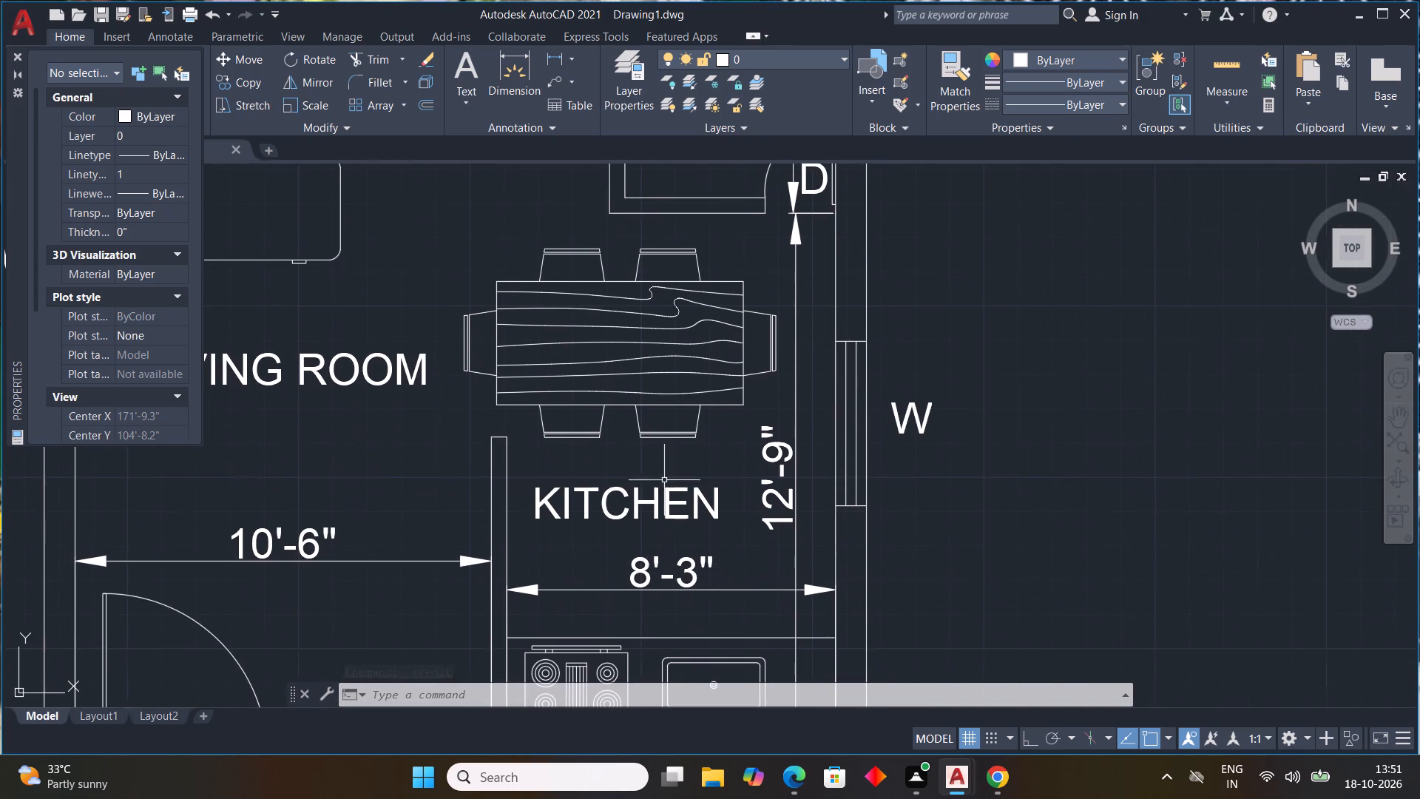
{"action": "left_click", "coordinate": [645, 505]}
{"action": "key", "text": "c"}
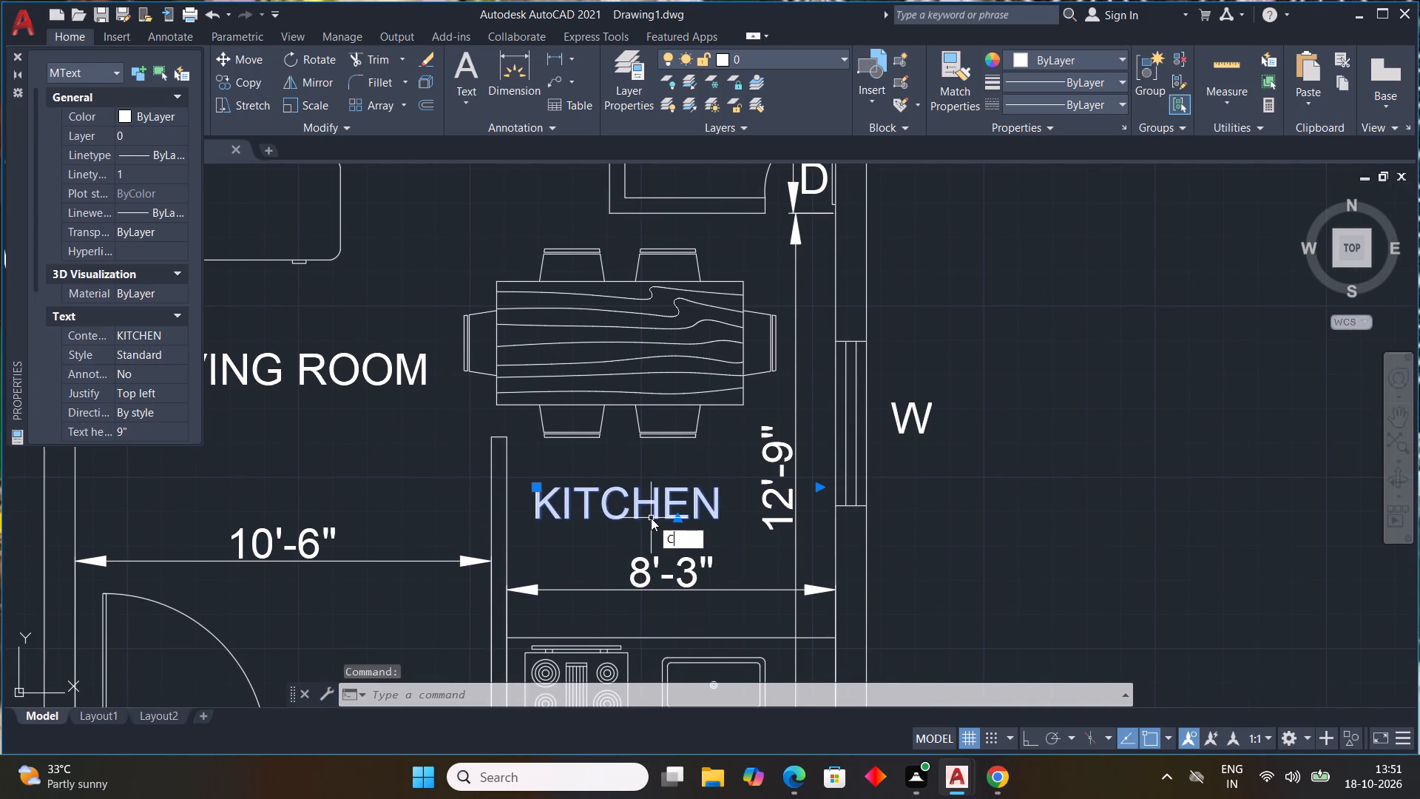
{"action": "type", "text": "O"}
{"action": "key", "text": "space"}
{"action": "left_click_drag", "start_coordinate": [545, 516], "coordinate": [551, 499]}
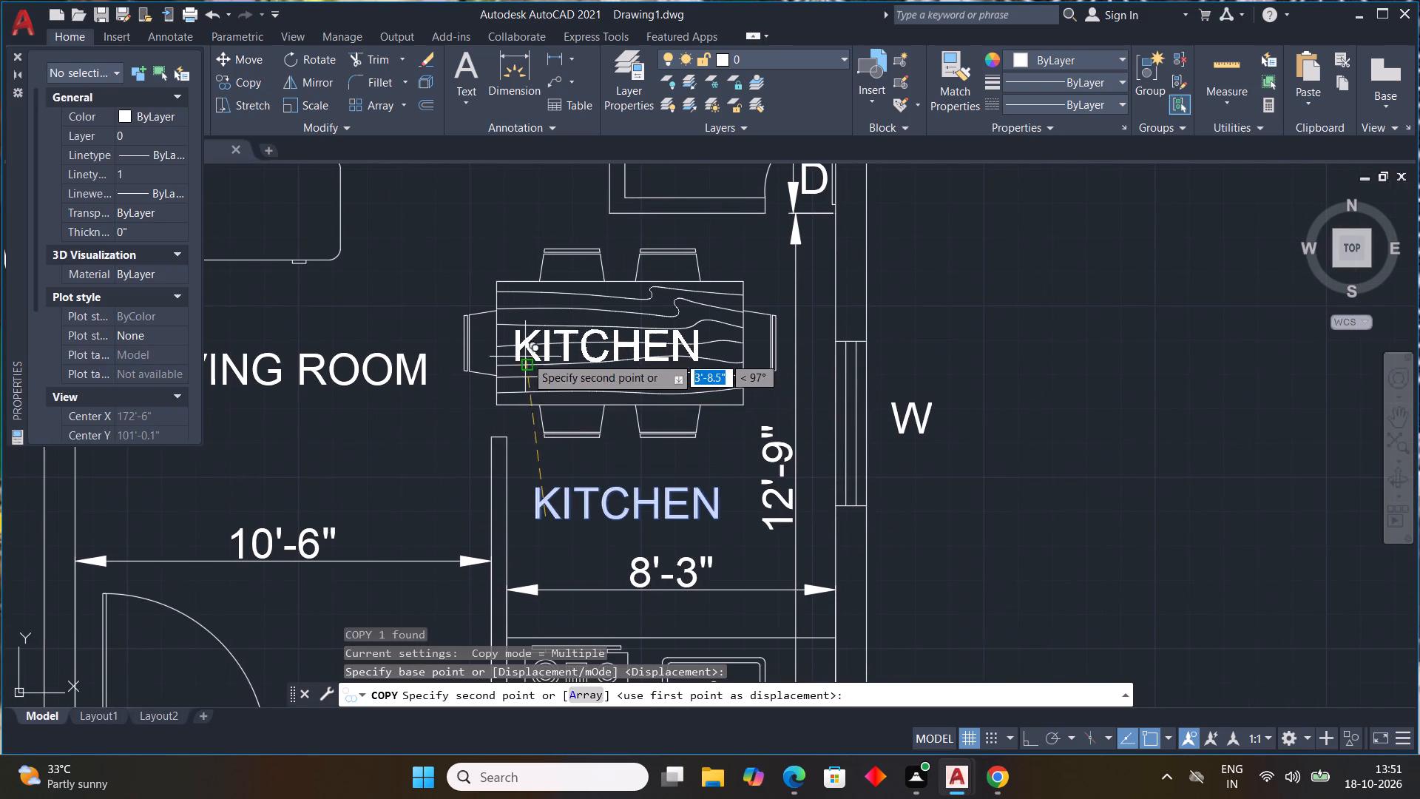
{"action": "left_click", "coordinate": [530, 353]}
{"action": "key", "text": "Escape"}
Replace the text of the label on the dining table with "DINNING".
{"action": "double_click", "coordinate": [636, 326]}
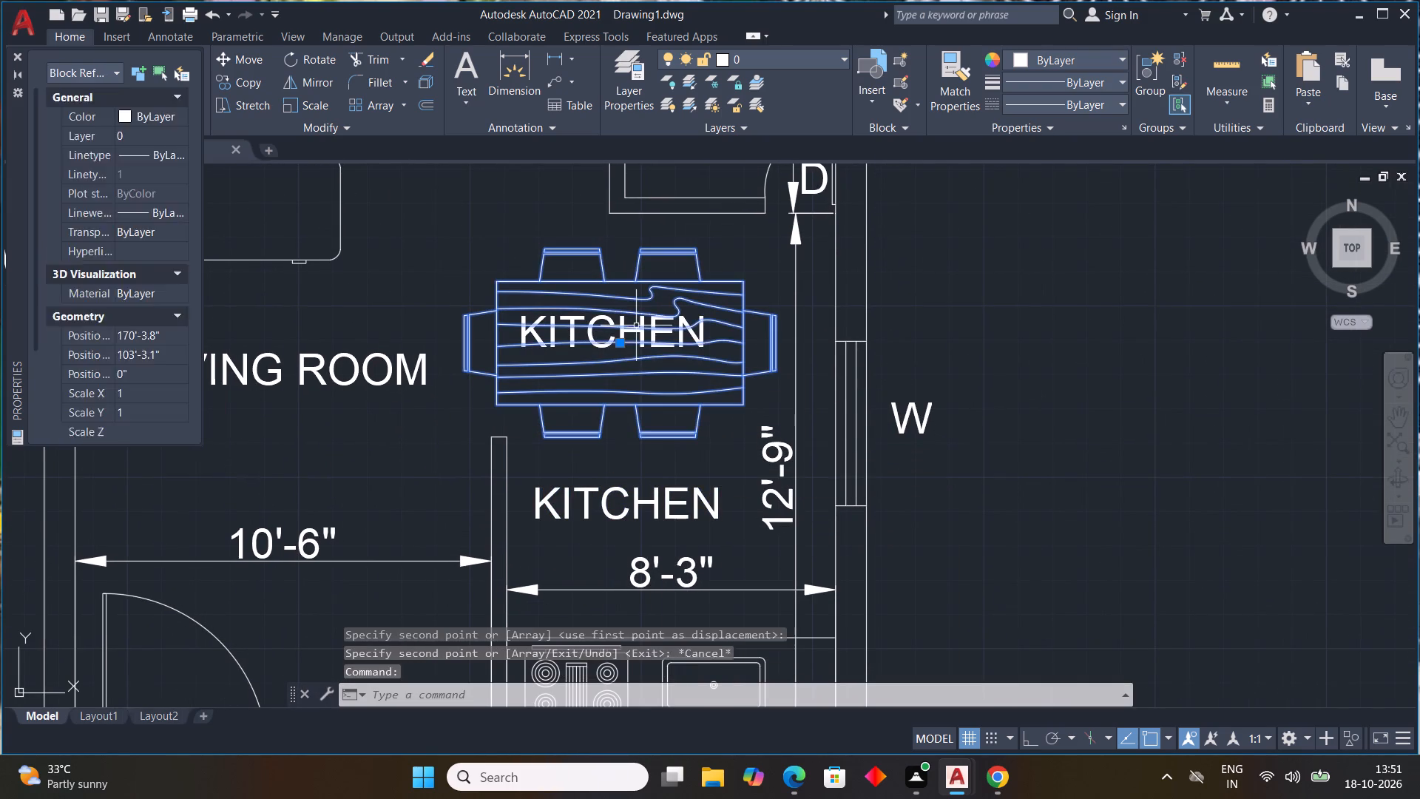
{"action": "key", "text": "Escape"}
{"action": "double_click", "coordinate": [703, 333]}
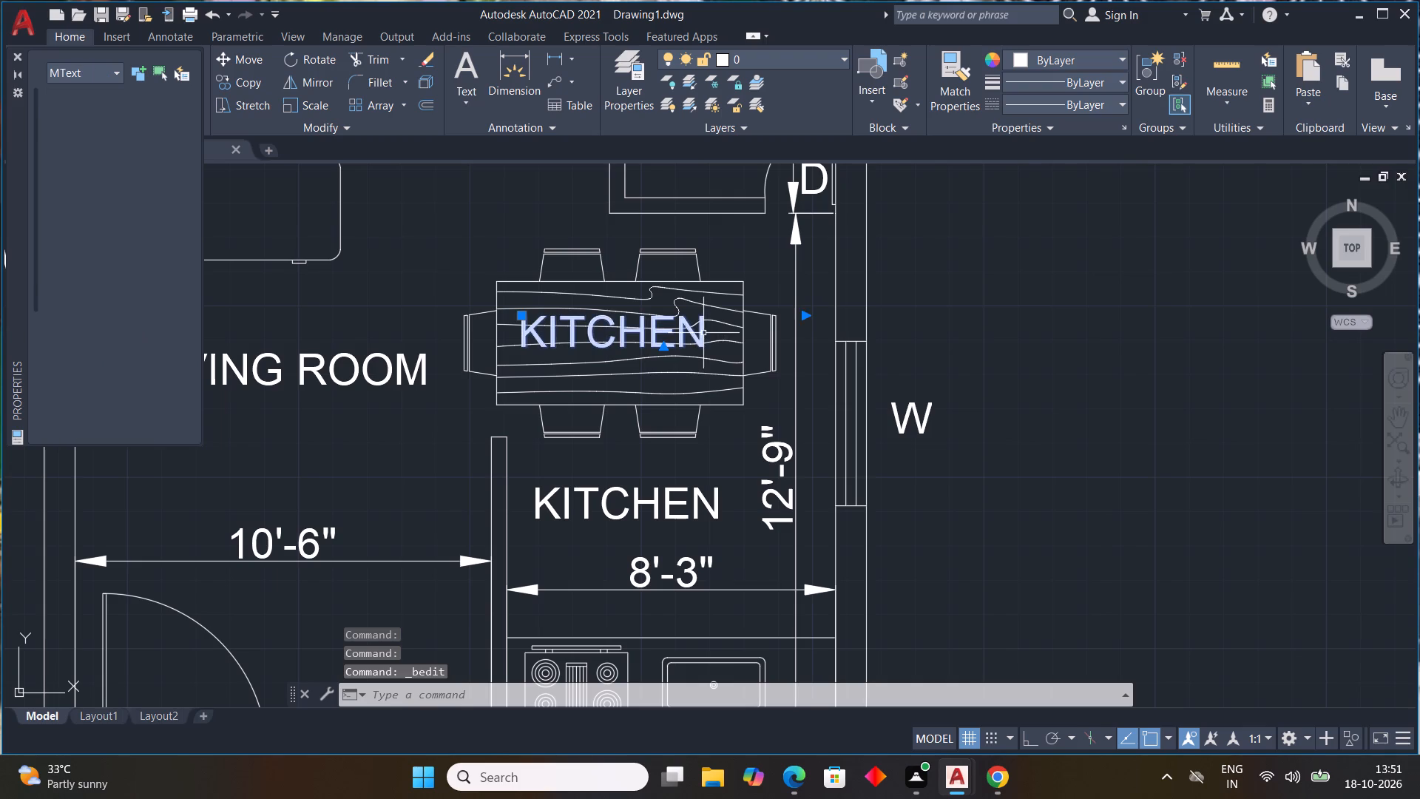
{"action": "left_click", "coordinate": [713, 337]}
{"action": "key", "text": "BackSpace"}
{"action": "key", "text": "BackSpace"}
{"action": "key", "text": "BackSpace"}
{"action": "key", "text": "BackSpace"}
{"action": "key", "text": "BackSpace"}
{"action": "key", "text": "BackSpace"}
{"action": "key", "text": "BackSpace"}
{"action": "key", "text": "BackSpace"}
{"action": "key", "text": "BackSpace"}
{"action": "key", "text": "BackSpace"}
{"action": "key", "text": "BackSpace"}
{"action": "key", "text": "BackSpace"}
{"action": "key", "text": "BackSpace"}
{"action": "key", "text": "BackSpace"}
{"action": "key", "text": "BackSpace"}
{"action": "key", "text": "BackSpace"}
{"action": "key", "text": "BackSpace"}
{"action": "key", "text": "BackSpace"}
{"action": "key", "text": "BackSpace"}
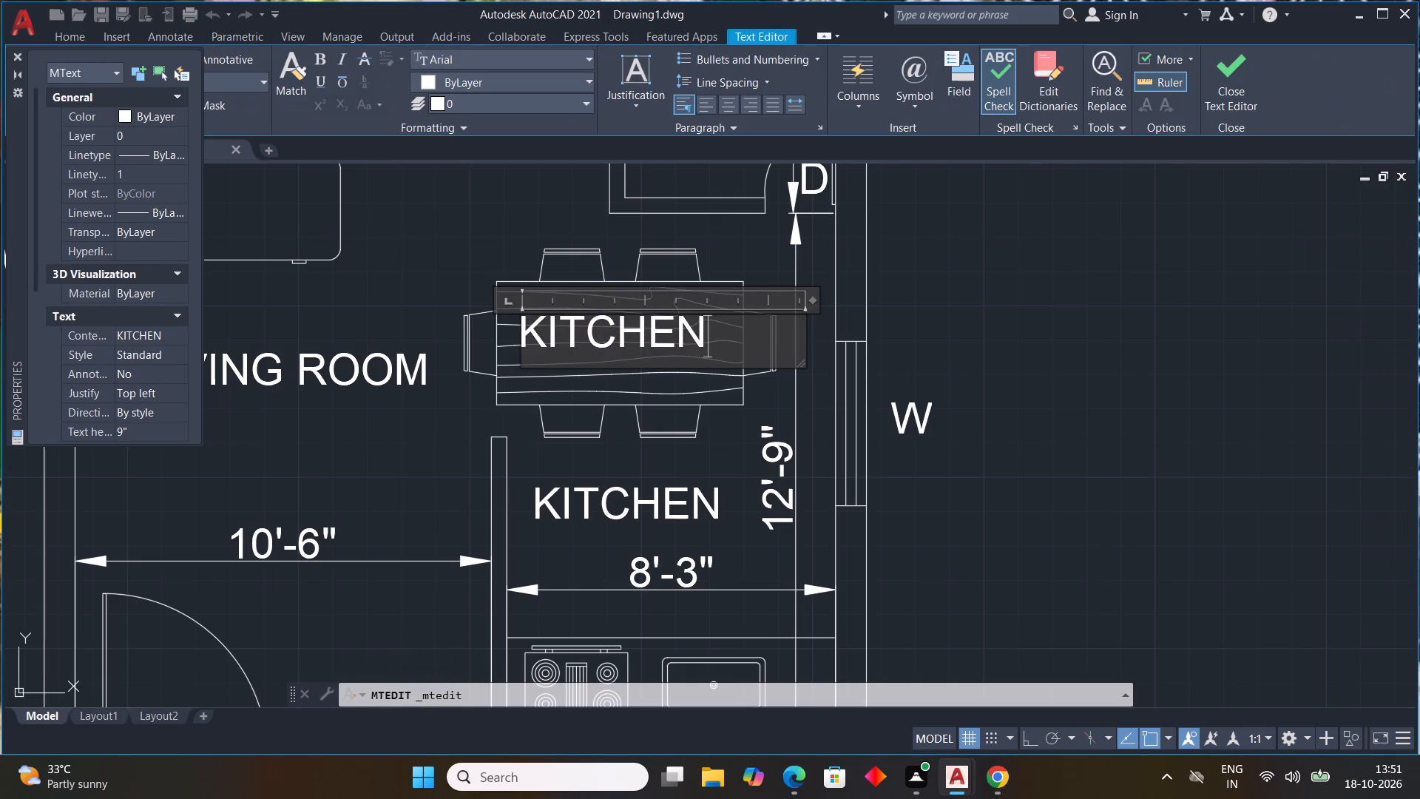
{"action": "type", "text": "DINNING"}
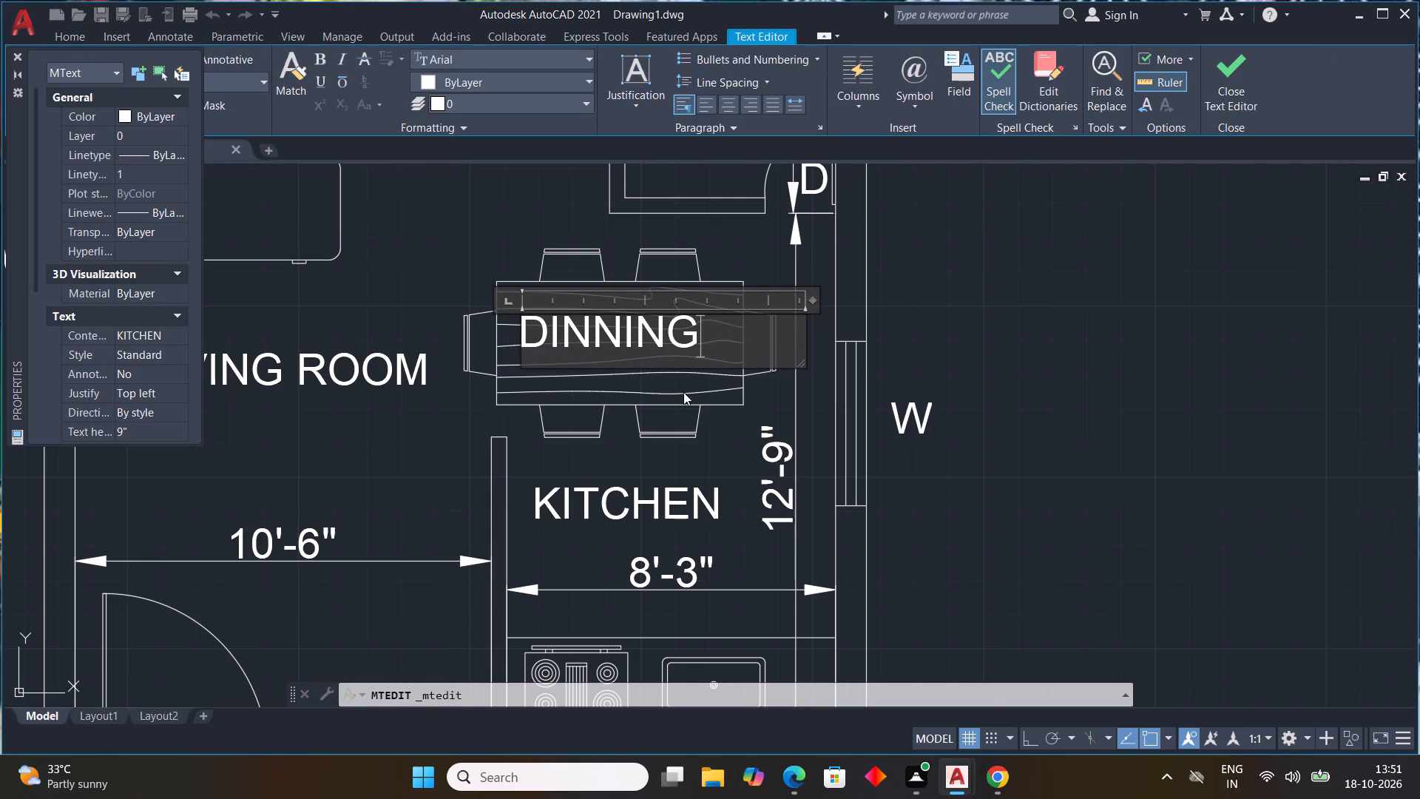
{"action": "left_click", "coordinate": [707, 445]}
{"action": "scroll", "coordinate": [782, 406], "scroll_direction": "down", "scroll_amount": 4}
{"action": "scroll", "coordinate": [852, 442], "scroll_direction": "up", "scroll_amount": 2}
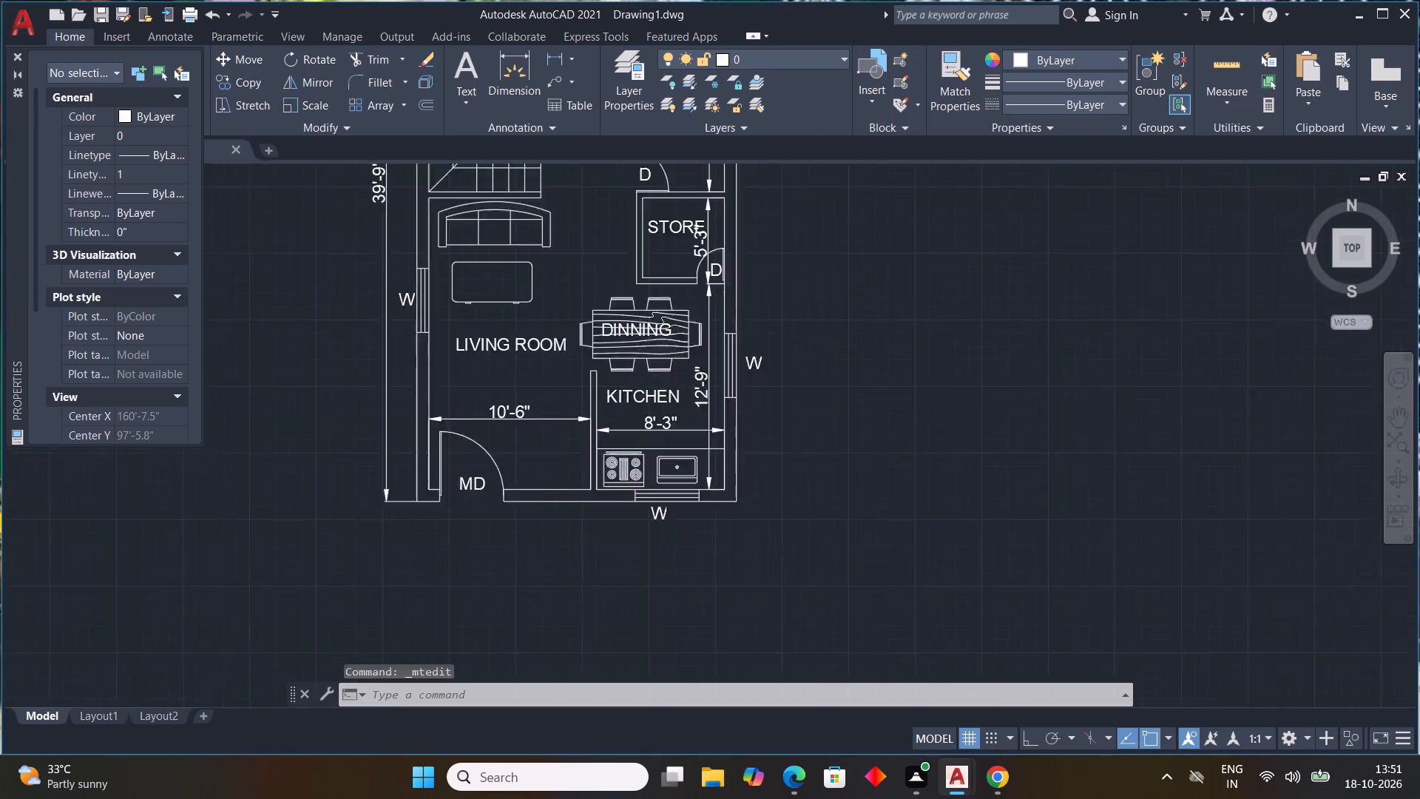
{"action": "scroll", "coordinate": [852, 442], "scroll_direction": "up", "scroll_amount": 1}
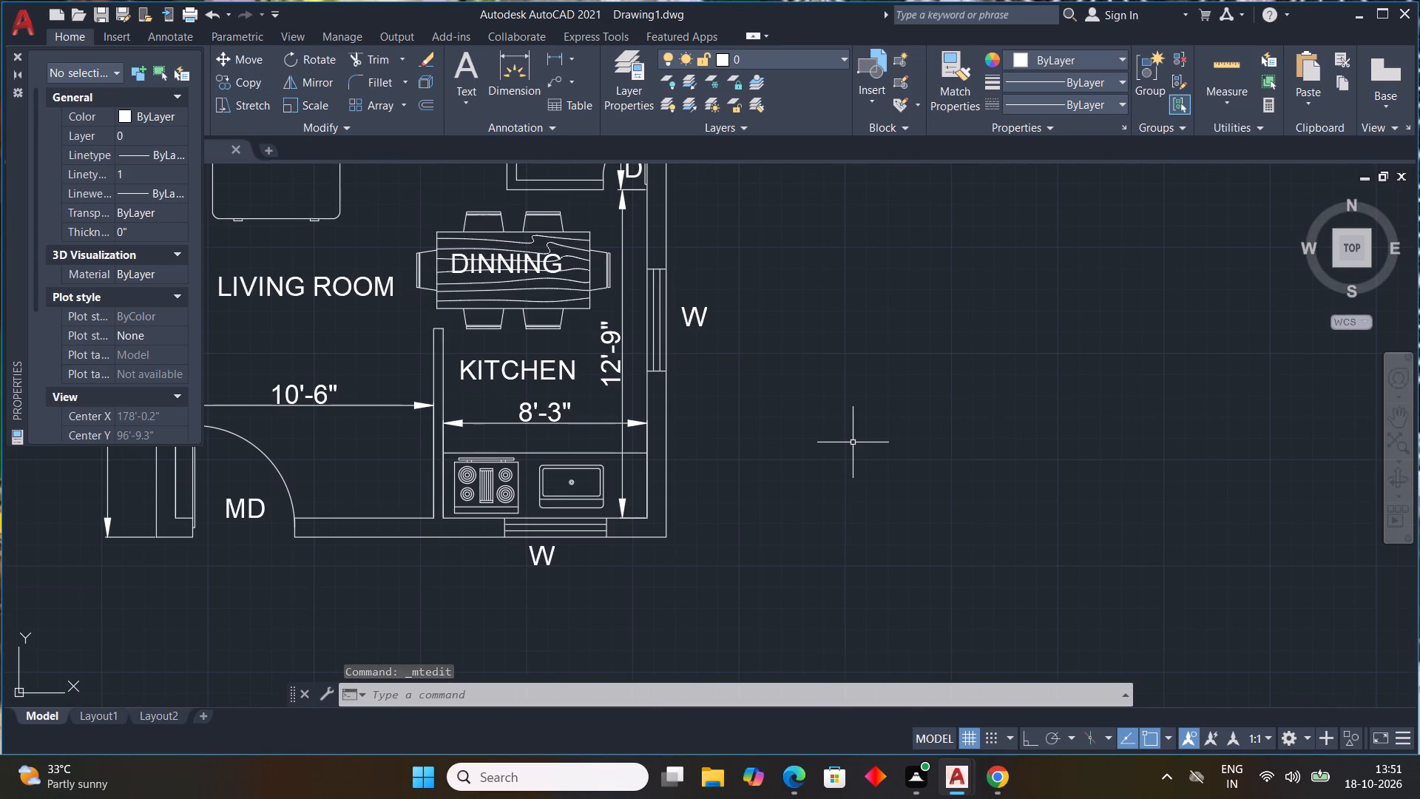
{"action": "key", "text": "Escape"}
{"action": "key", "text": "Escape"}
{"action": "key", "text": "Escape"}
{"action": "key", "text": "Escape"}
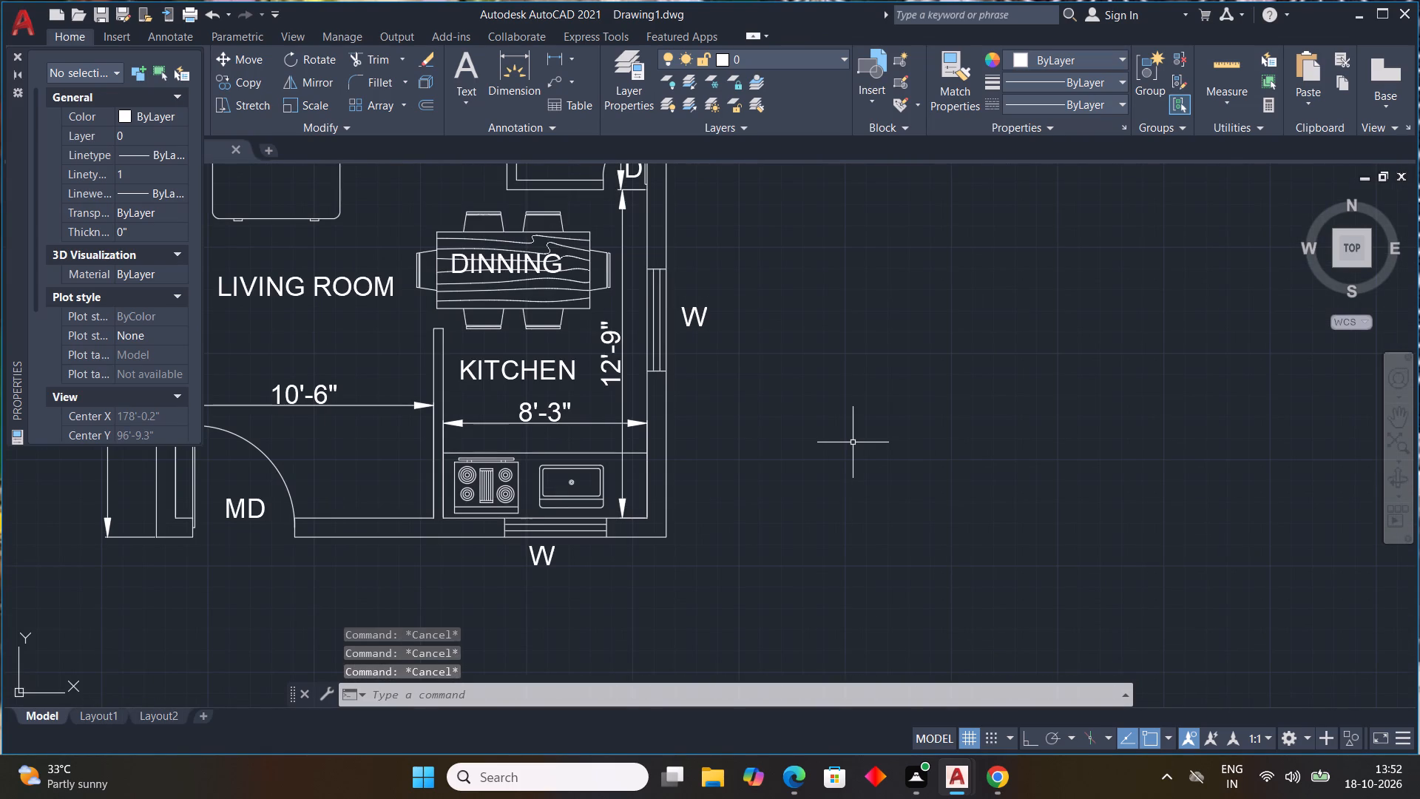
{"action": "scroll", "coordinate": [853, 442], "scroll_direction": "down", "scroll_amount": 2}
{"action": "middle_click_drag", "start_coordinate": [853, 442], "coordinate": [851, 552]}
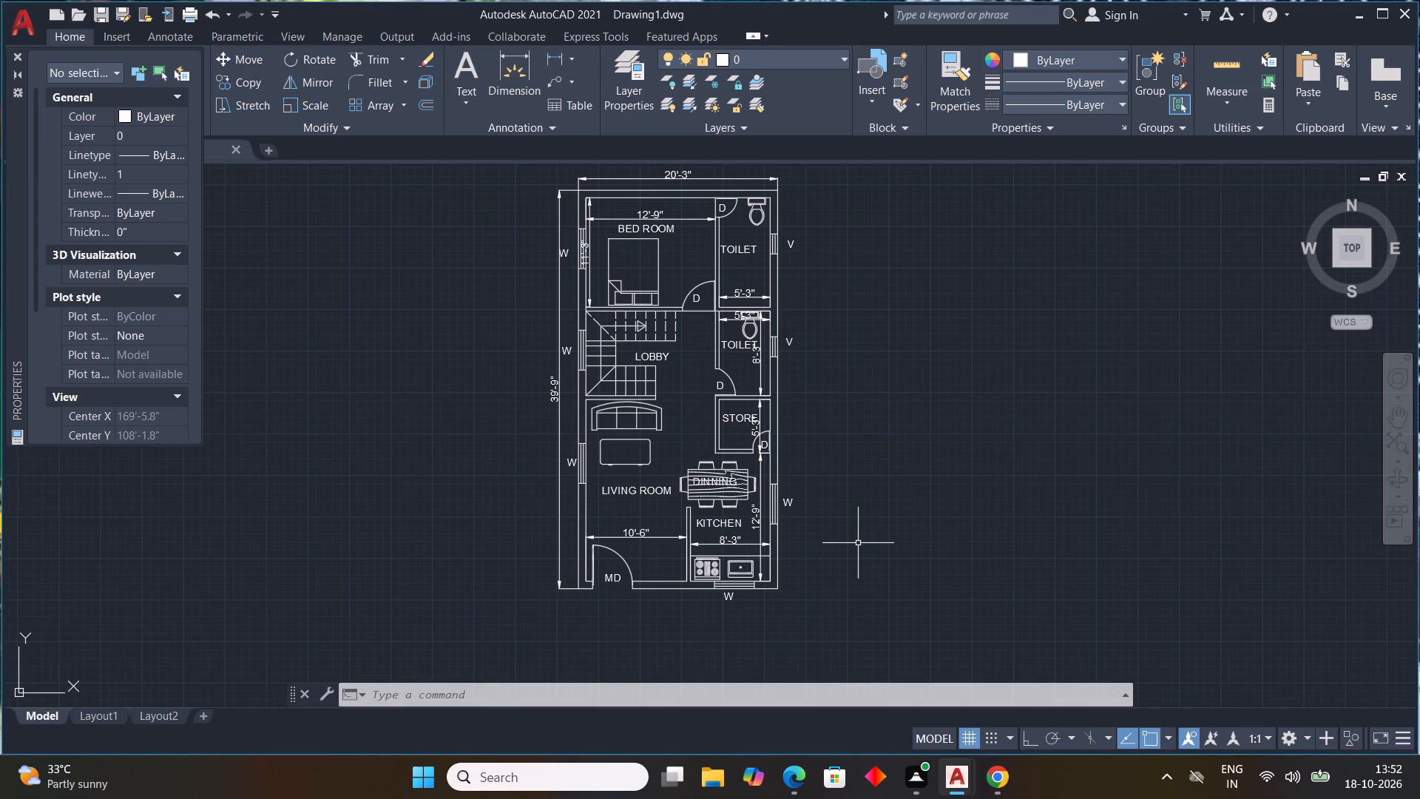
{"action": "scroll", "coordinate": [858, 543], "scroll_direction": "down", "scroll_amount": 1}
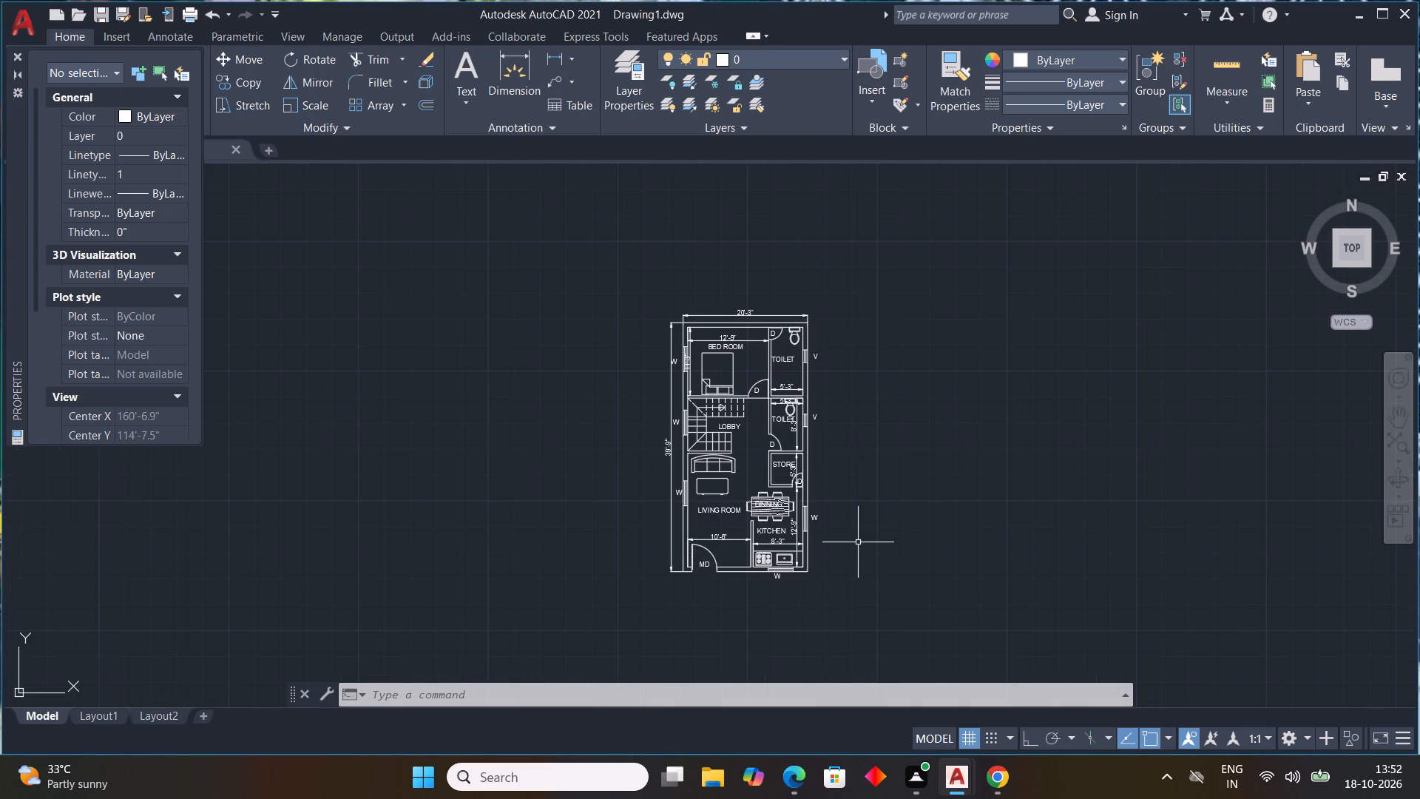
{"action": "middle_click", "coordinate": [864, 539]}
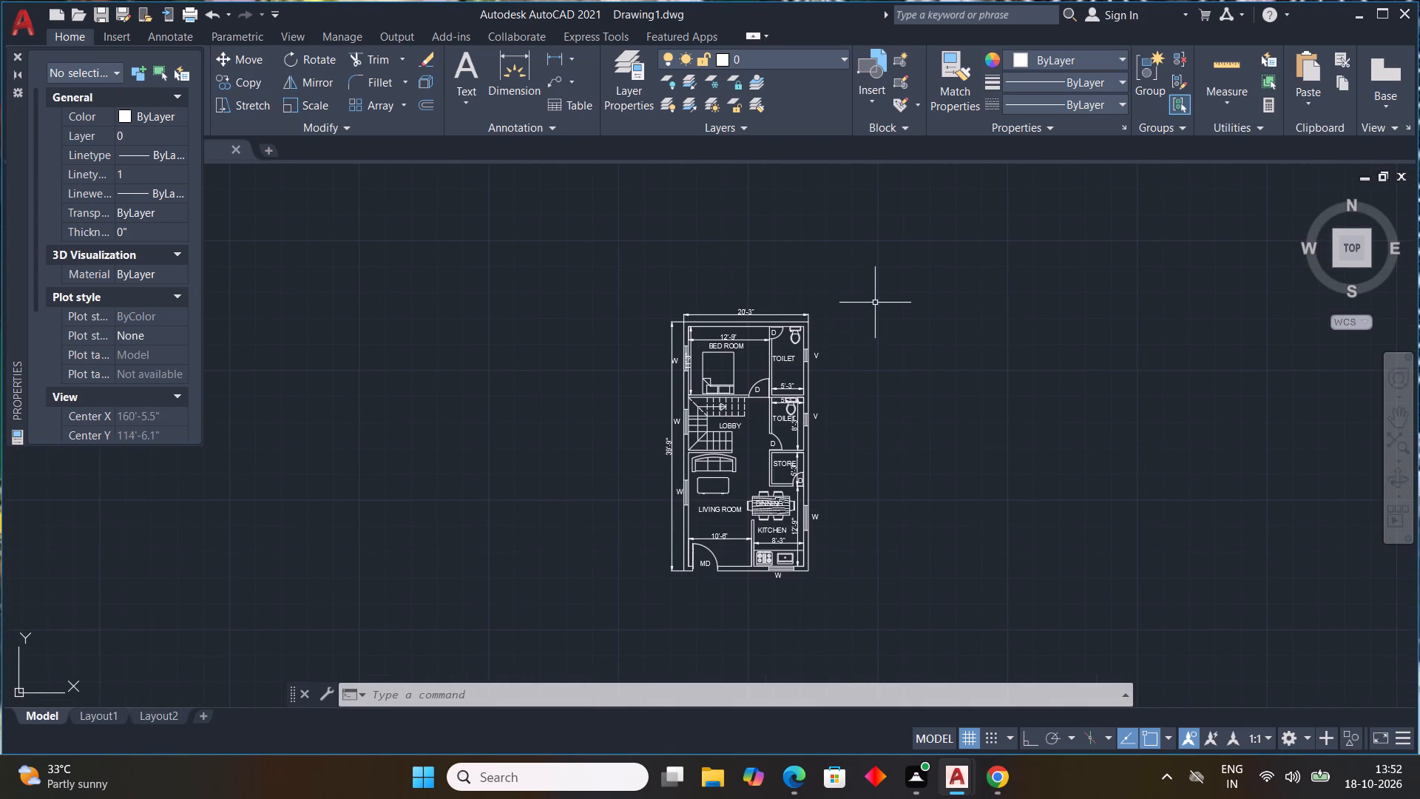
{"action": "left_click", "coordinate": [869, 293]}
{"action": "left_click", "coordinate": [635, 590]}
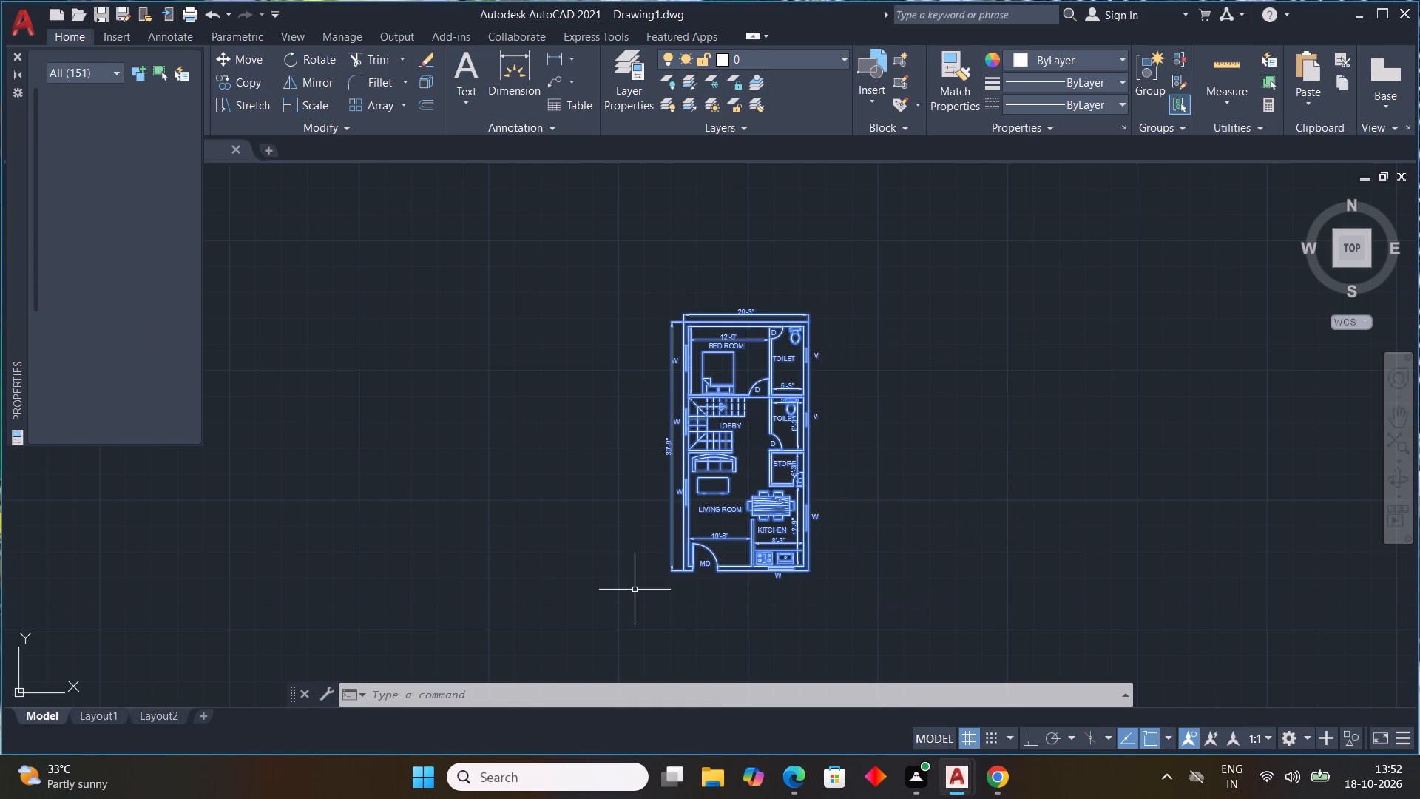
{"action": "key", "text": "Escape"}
Override the text of the overall width dimension above the plan with 20'.
{"action": "scroll", "coordinate": [840, 328], "scroll_direction": "up", "scroll_amount": 1}
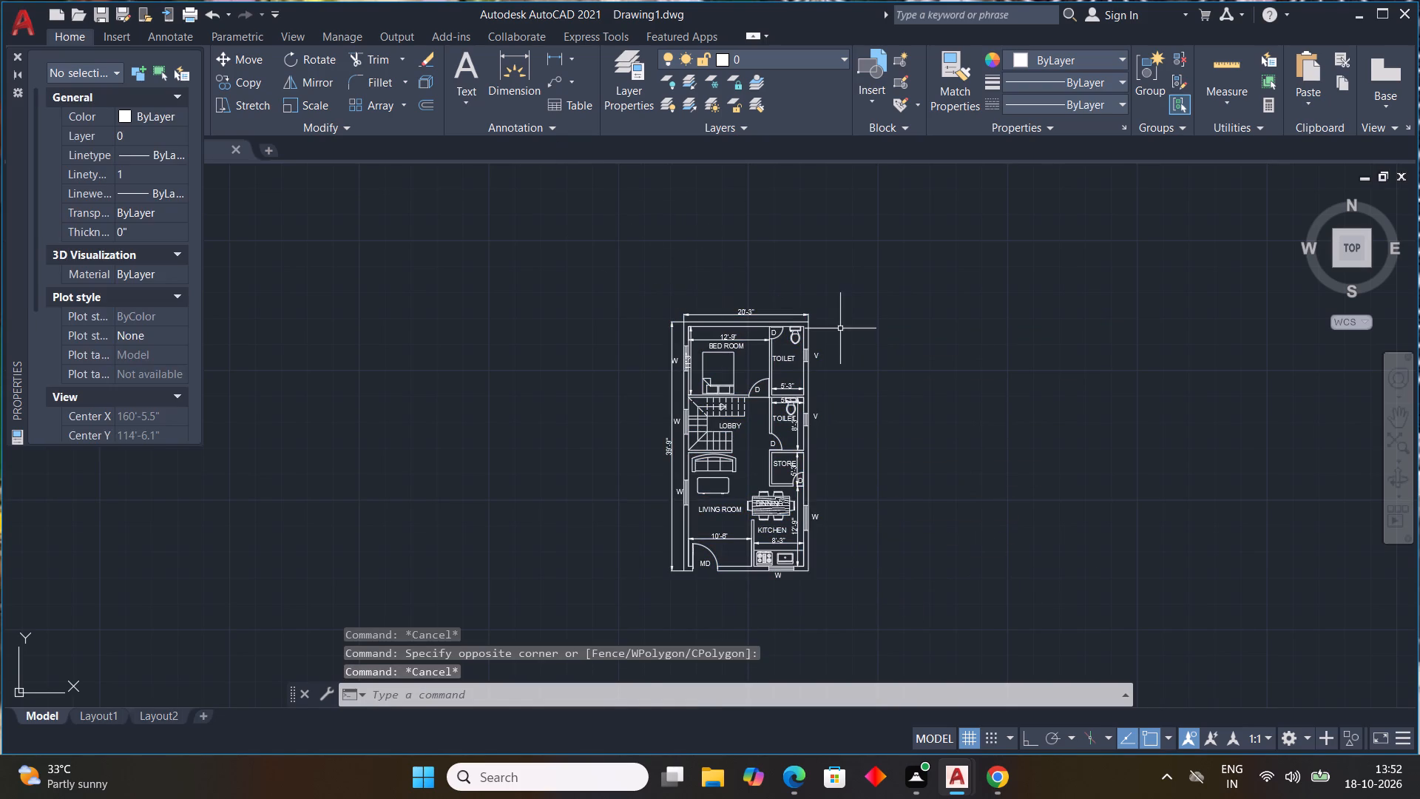
{"action": "scroll", "coordinate": [840, 328], "scroll_direction": "up", "scroll_amount": 1}
{"action": "double_click", "coordinate": [595, 284]}
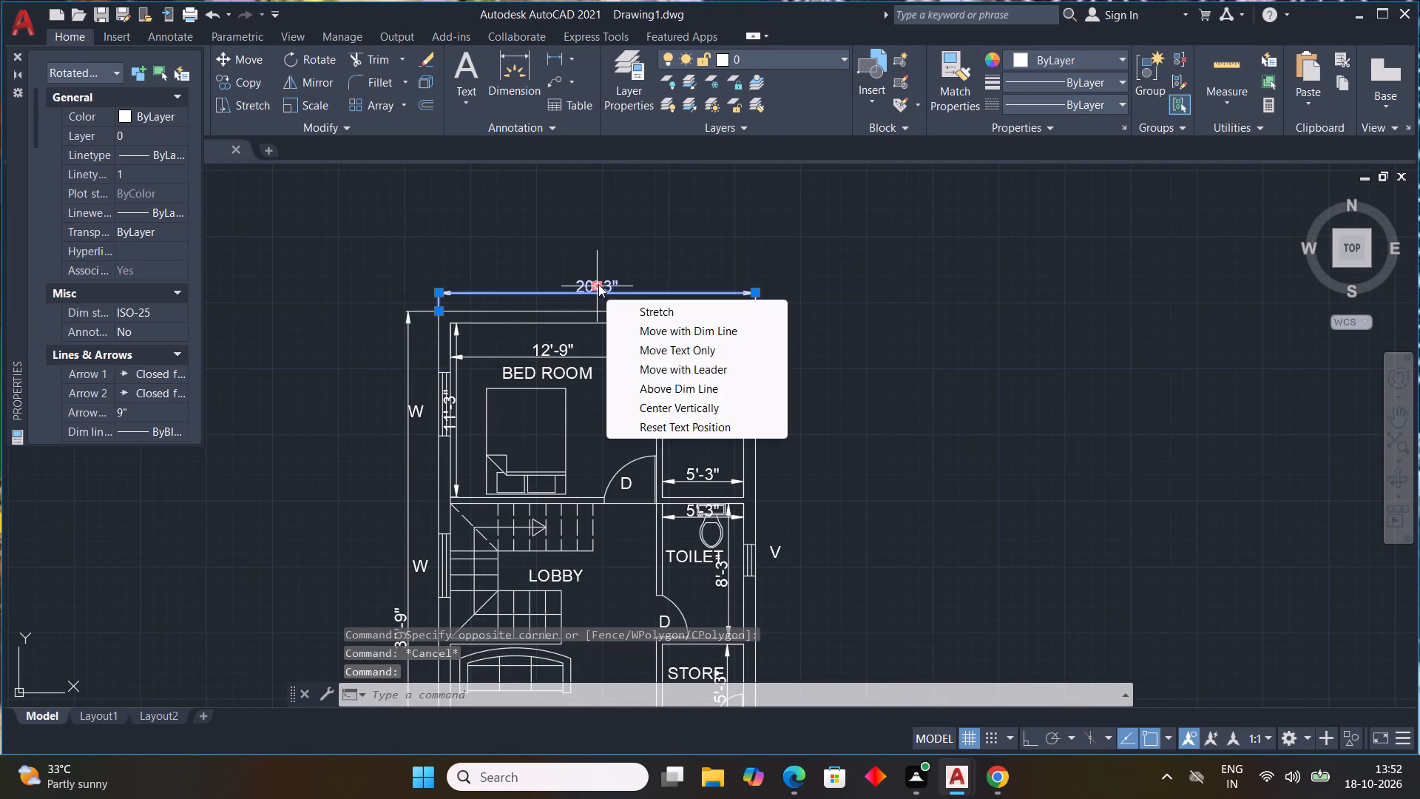
{"action": "double_click", "coordinate": [598, 283]}
{"action": "key", "text": "Delete"}
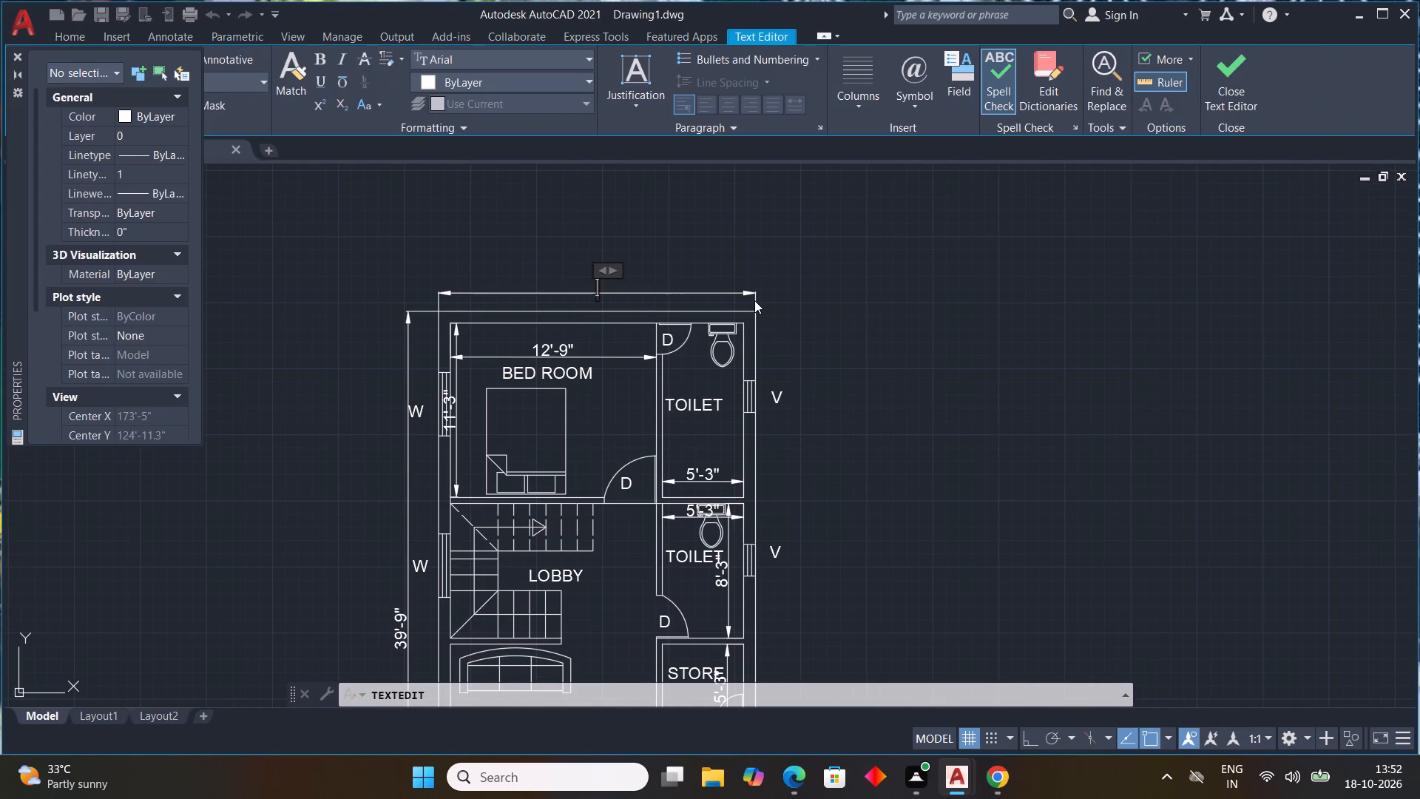
{"action": "type", "text": "20'"}
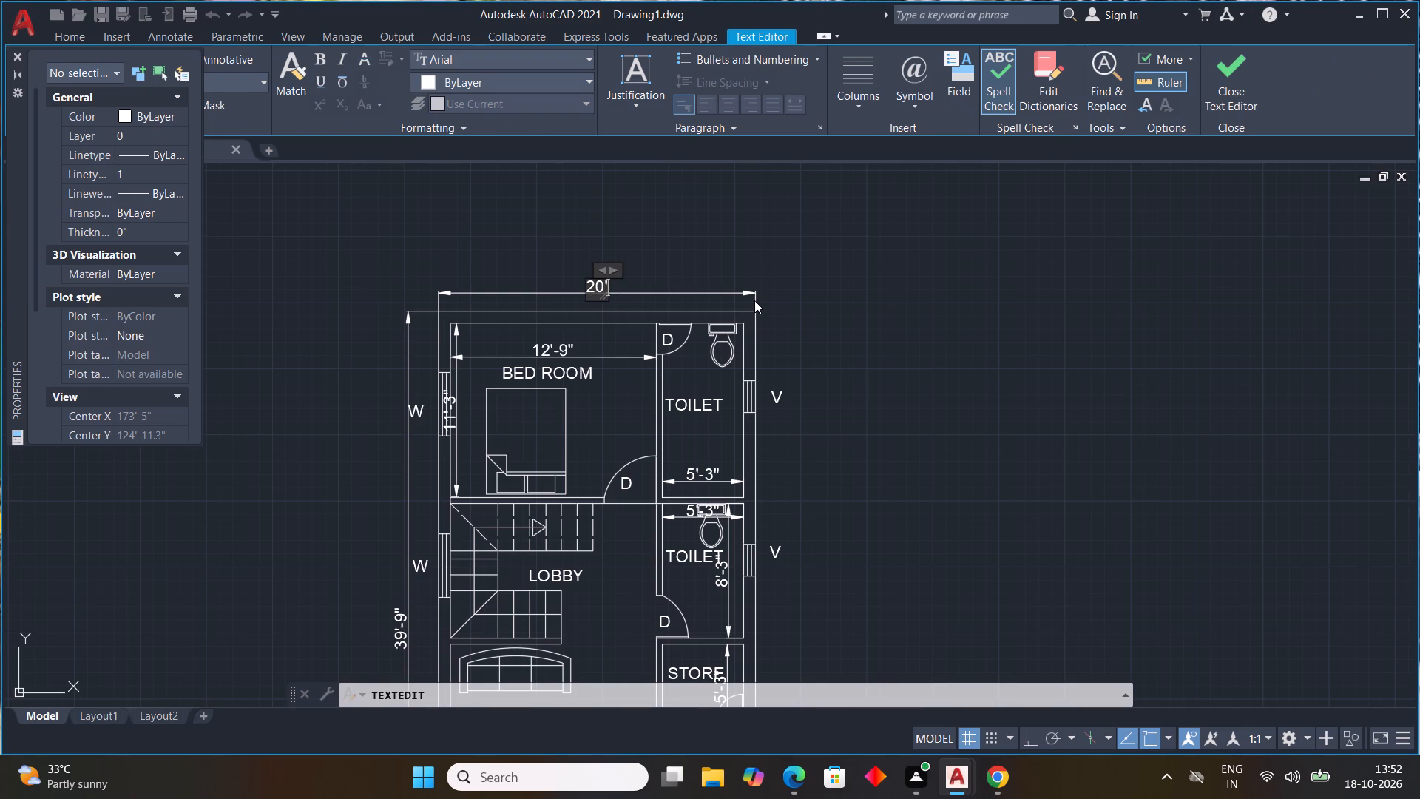
{"action": "left_click", "coordinate": [732, 260]}
{"action": "scroll", "coordinate": [683, 334], "scroll_direction": "down", "scroll_amount": 1}
{"action": "middle_click_drag", "start_coordinate": [621, 415], "coordinate": [636, 395]}
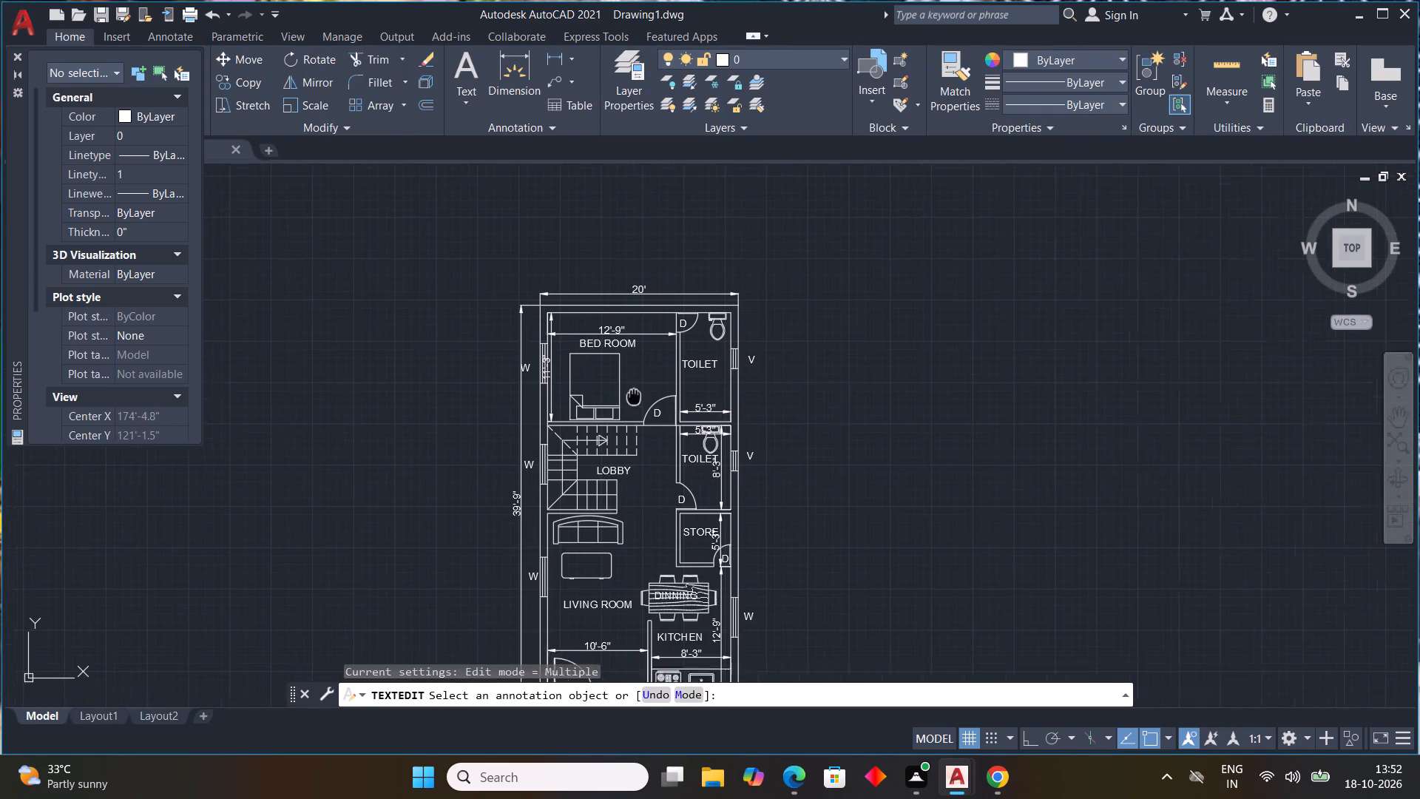
Override the text of the overall length dimension beside the plan with 40'.
{"action": "middle_click_drag", "start_coordinate": [636, 395], "coordinate": [692, 325]}
{"action": "key", "text": "Escape"}
{"action": "left_click", "coordinate": [577, 434]}
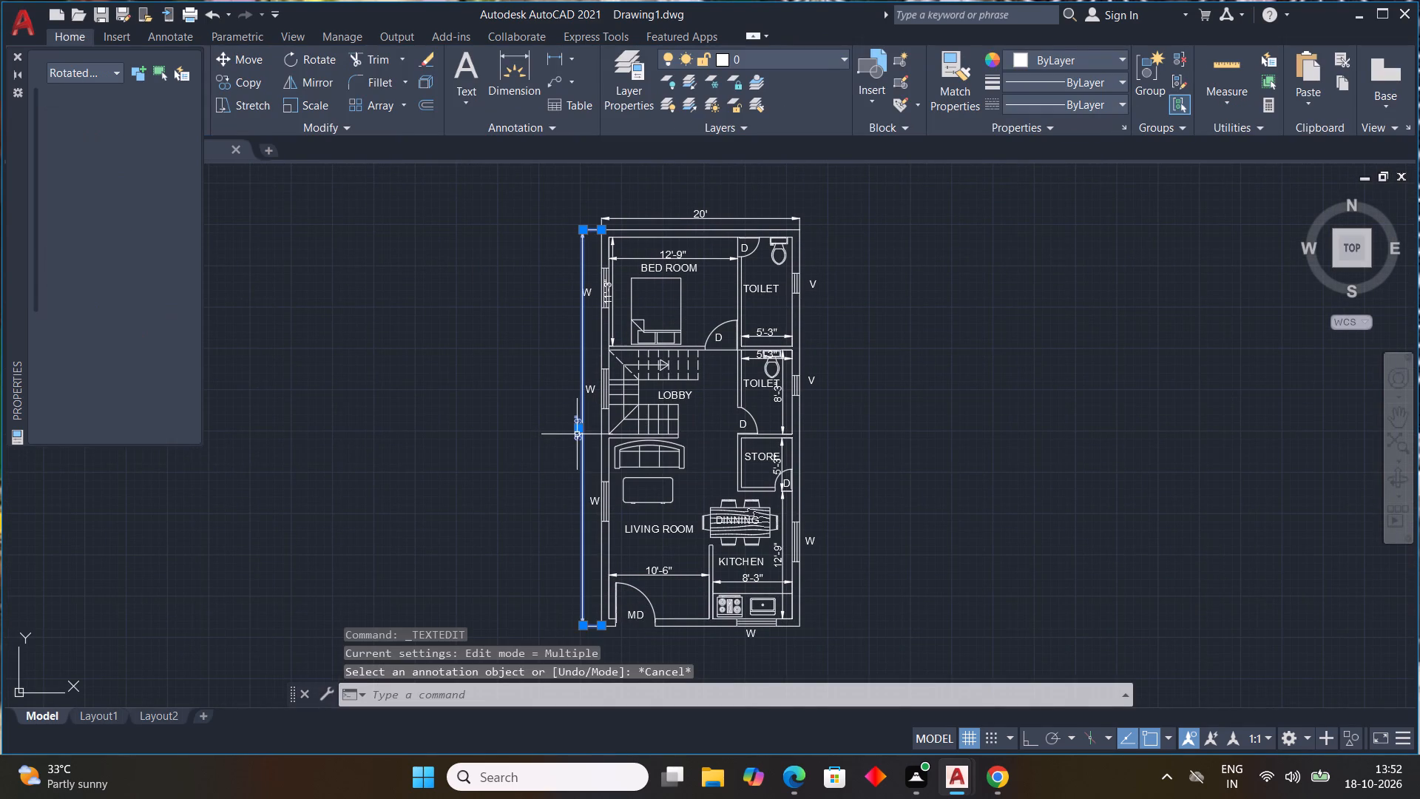
{"action": "left_click", "coordinate": [578, 434]}
{"action": "double_click", "coordinate": [578, 434]}
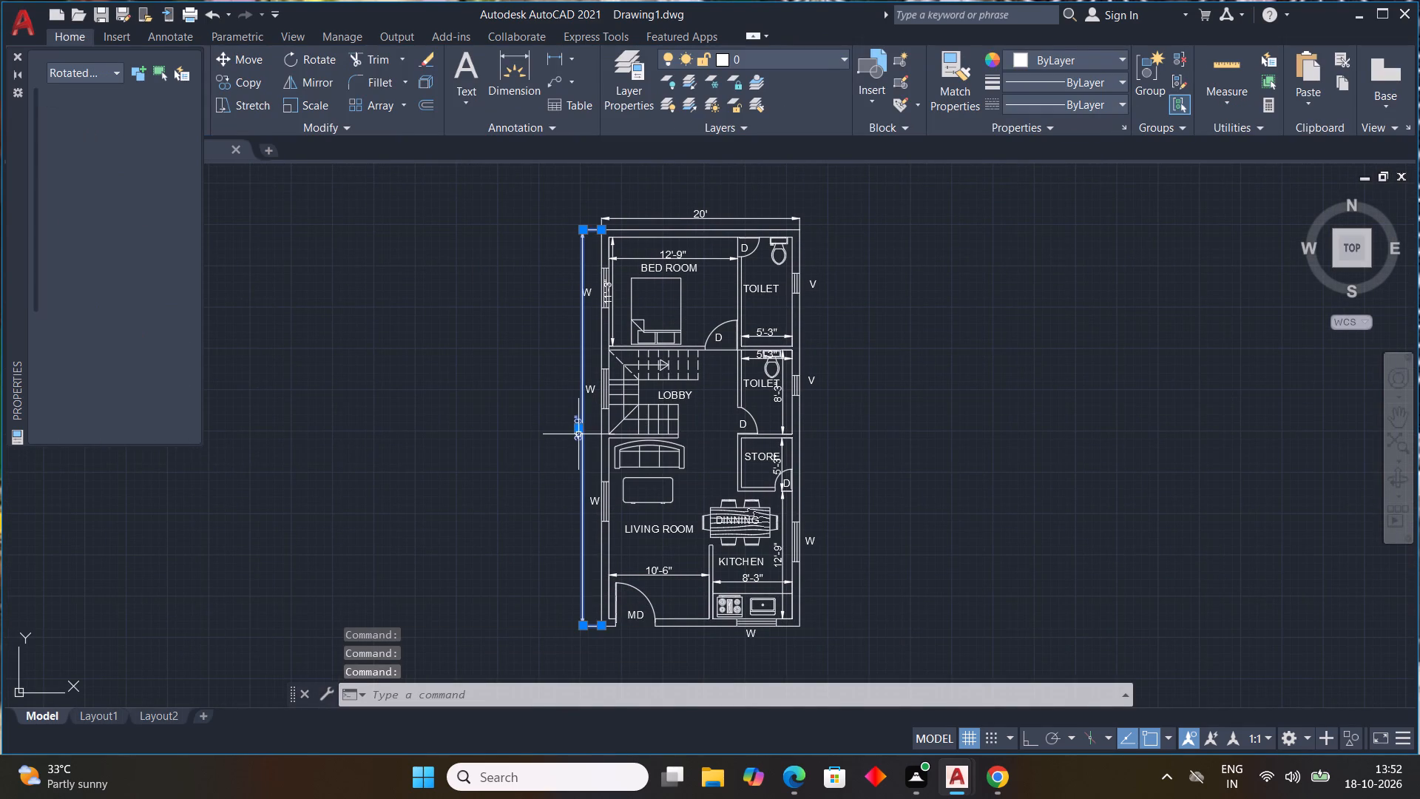
{"action": "scroll", "coordinate": [563, 439], "scroll_direction": "up", "scroll_amount": 3}
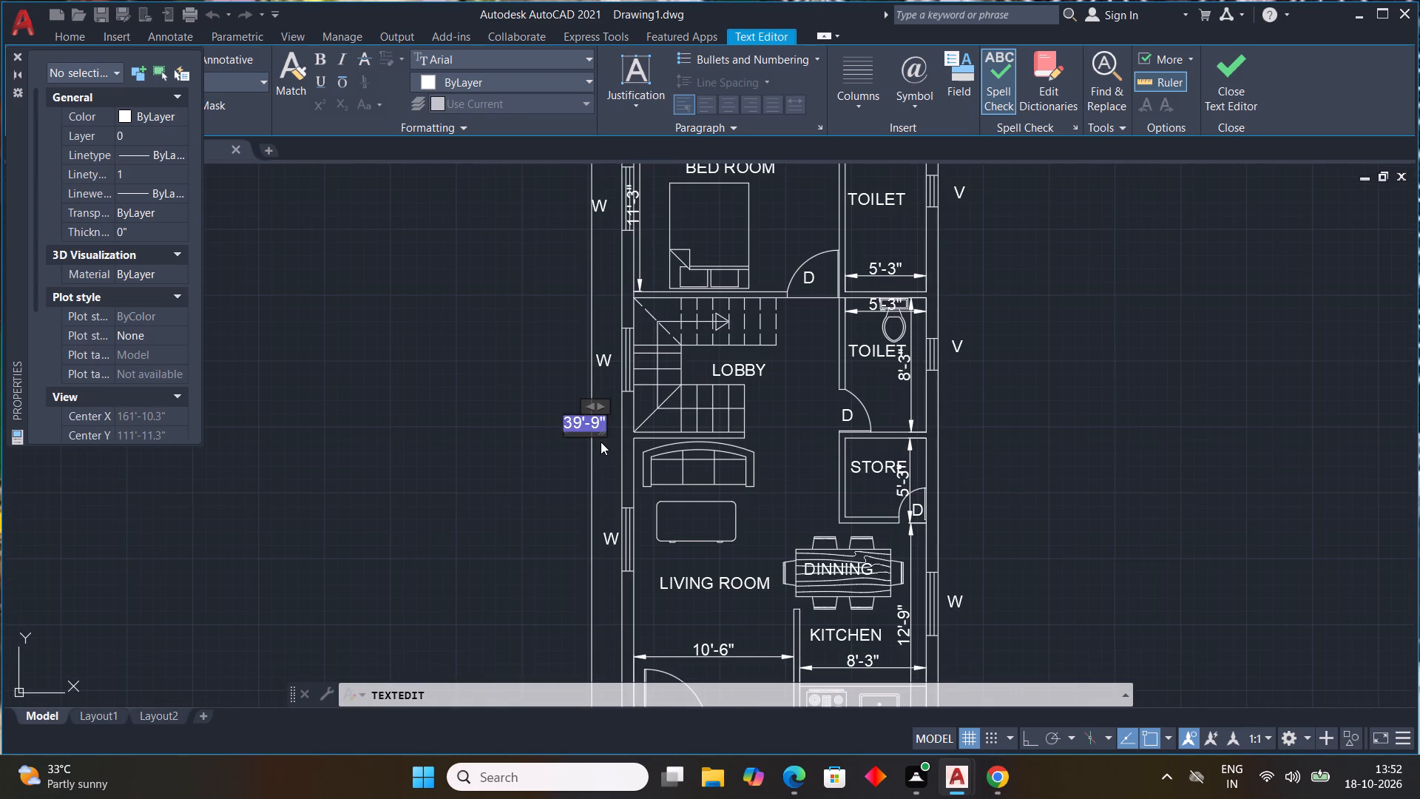
{"action": "key", "text": "Delete"}
{"action": "type", "text": "40'"}
{"action": "key", "text": "Return"}
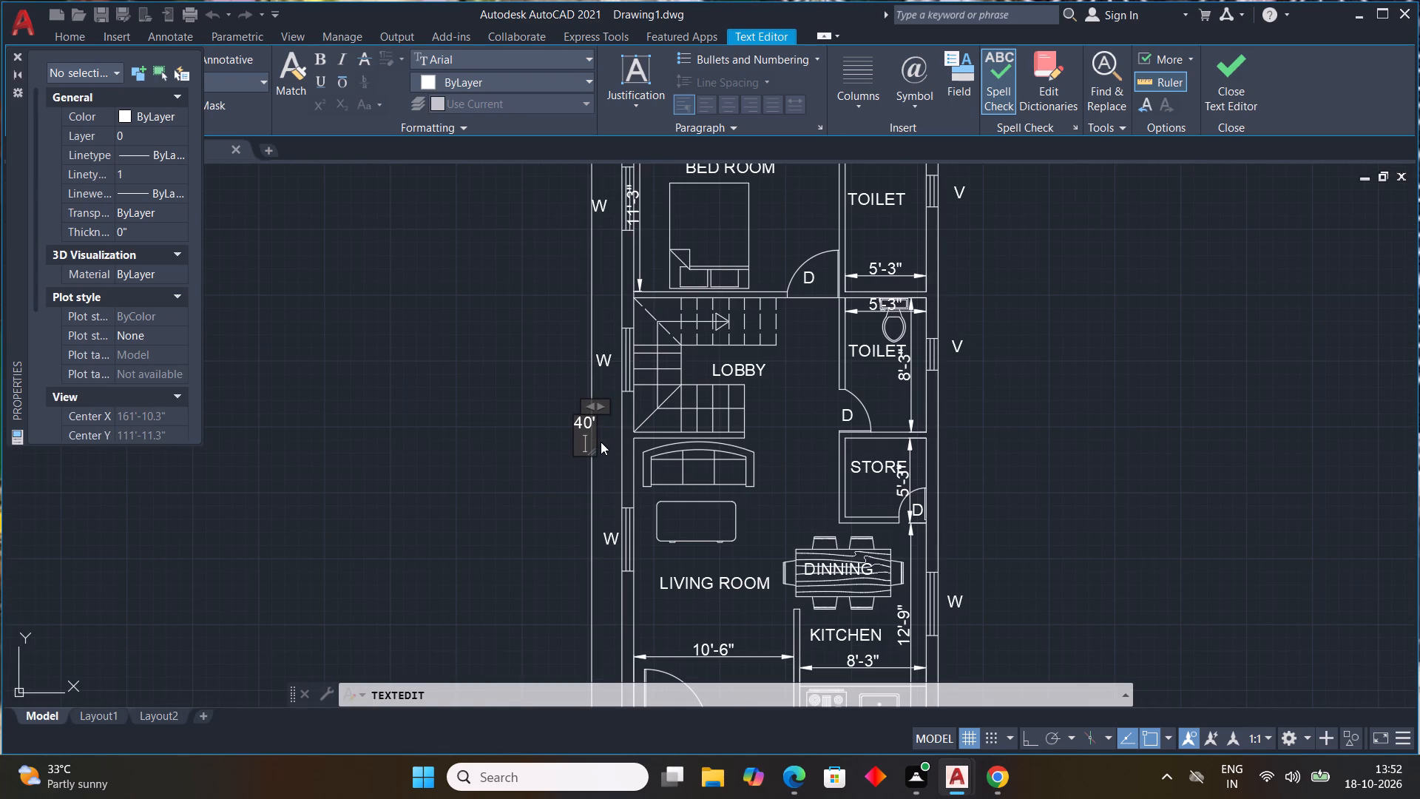
{"action": "key", "text": "Escape"}
{"action": "left_click", "coordinate": [475, 562]}
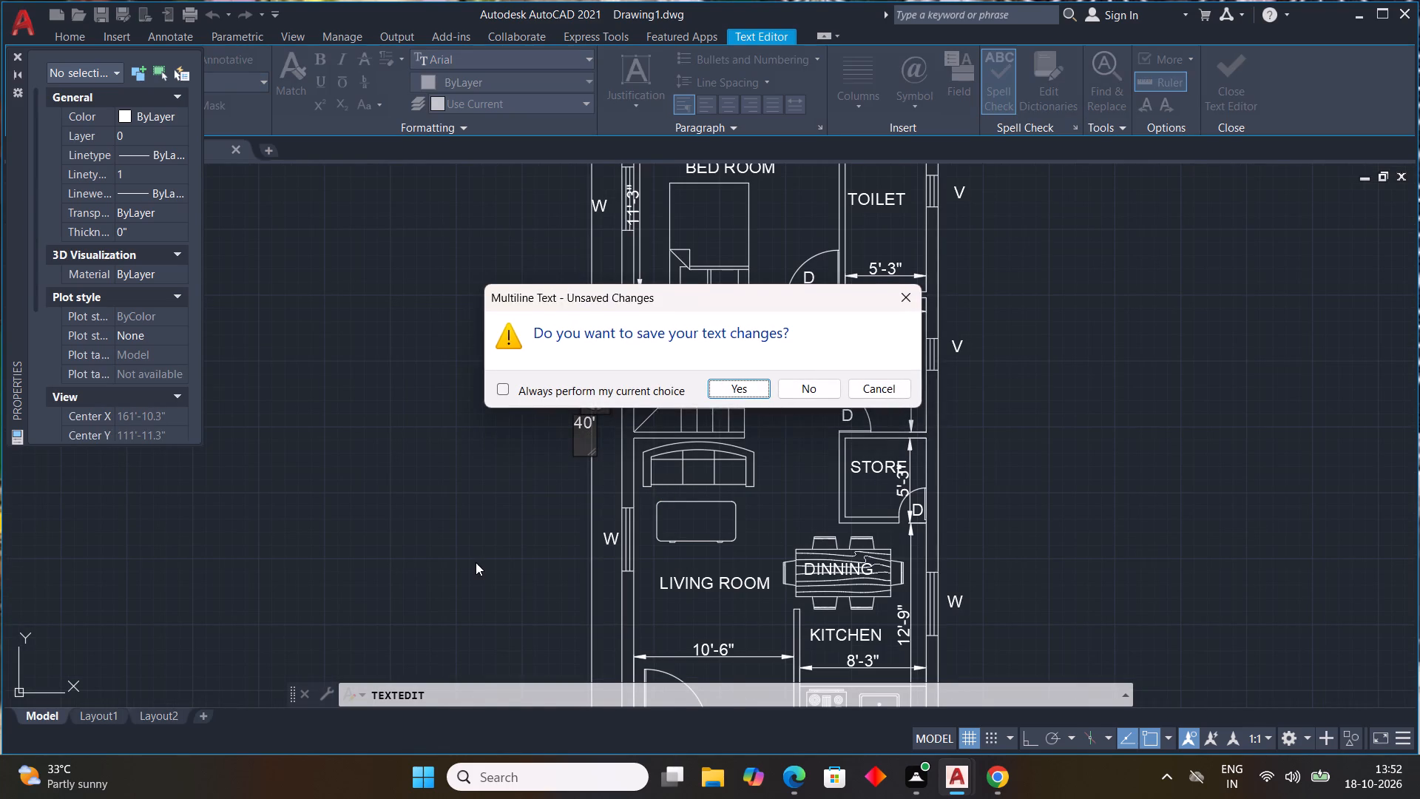
{"action": "left_click", "coordinate": [912, 294]}
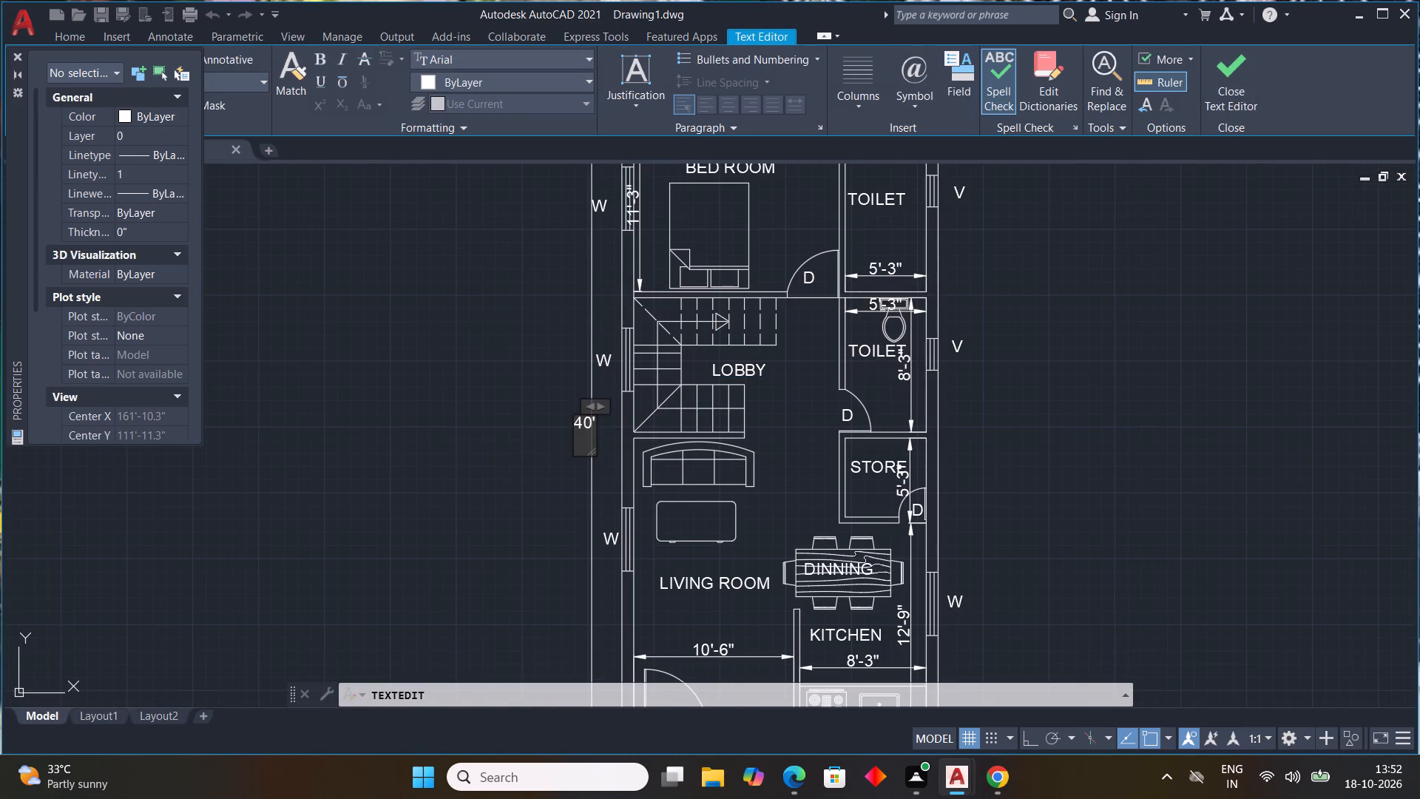
{"action": "left_click", "coordinate": [508, 459]}
{"action": "middle_click_drag", "start_coordinate": [628, 469], "coordinate": [373, 468]}
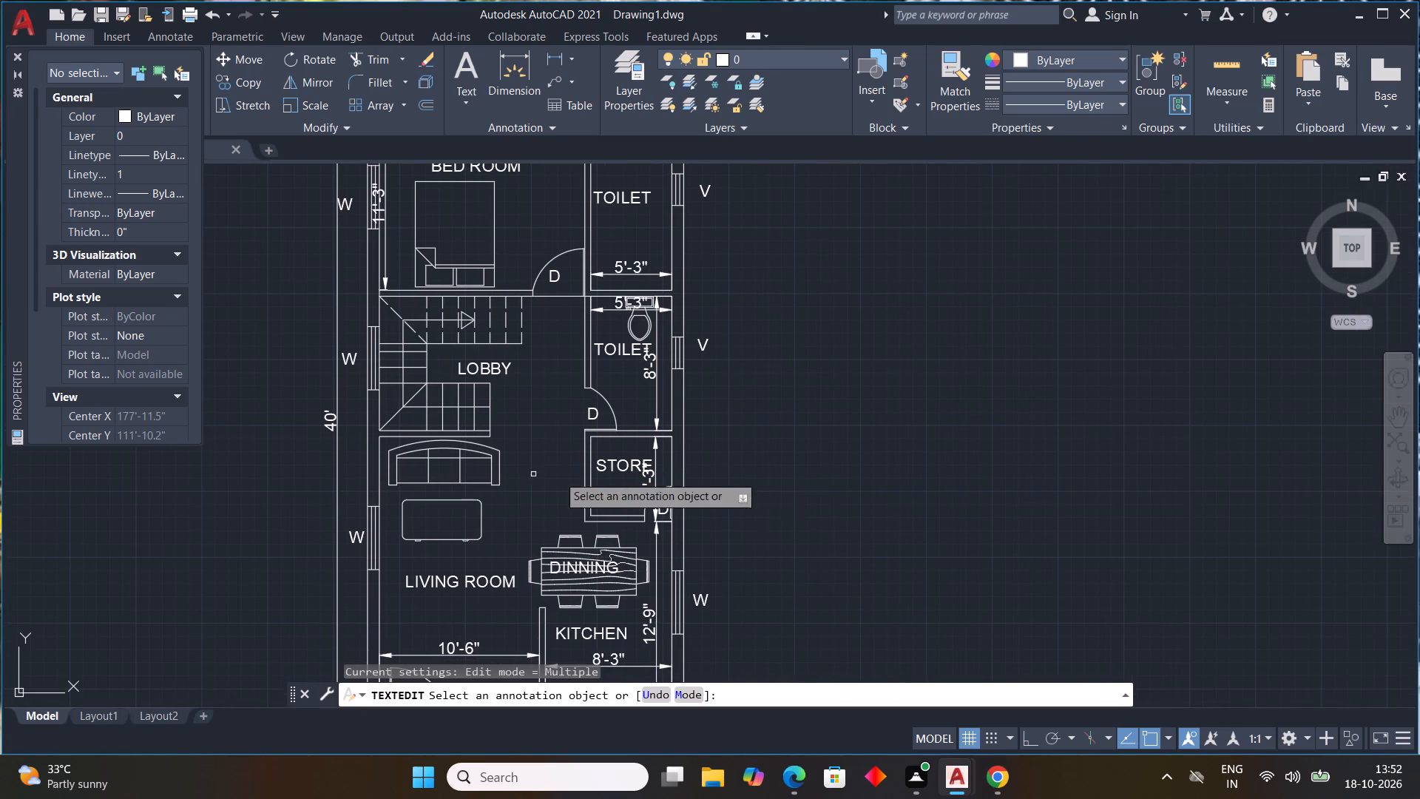
{"action": "key", "text": "Escape"}
{"action": "key", "text": "Escape"}
Add the multiline text title "GROUND FLOOR PLAN" centred beneath the plan, below the main door and kitchen window.
{"action": "scroll", "coordinate": [703, 487], "scroll_direction": "down", "scroll_amount": 2}
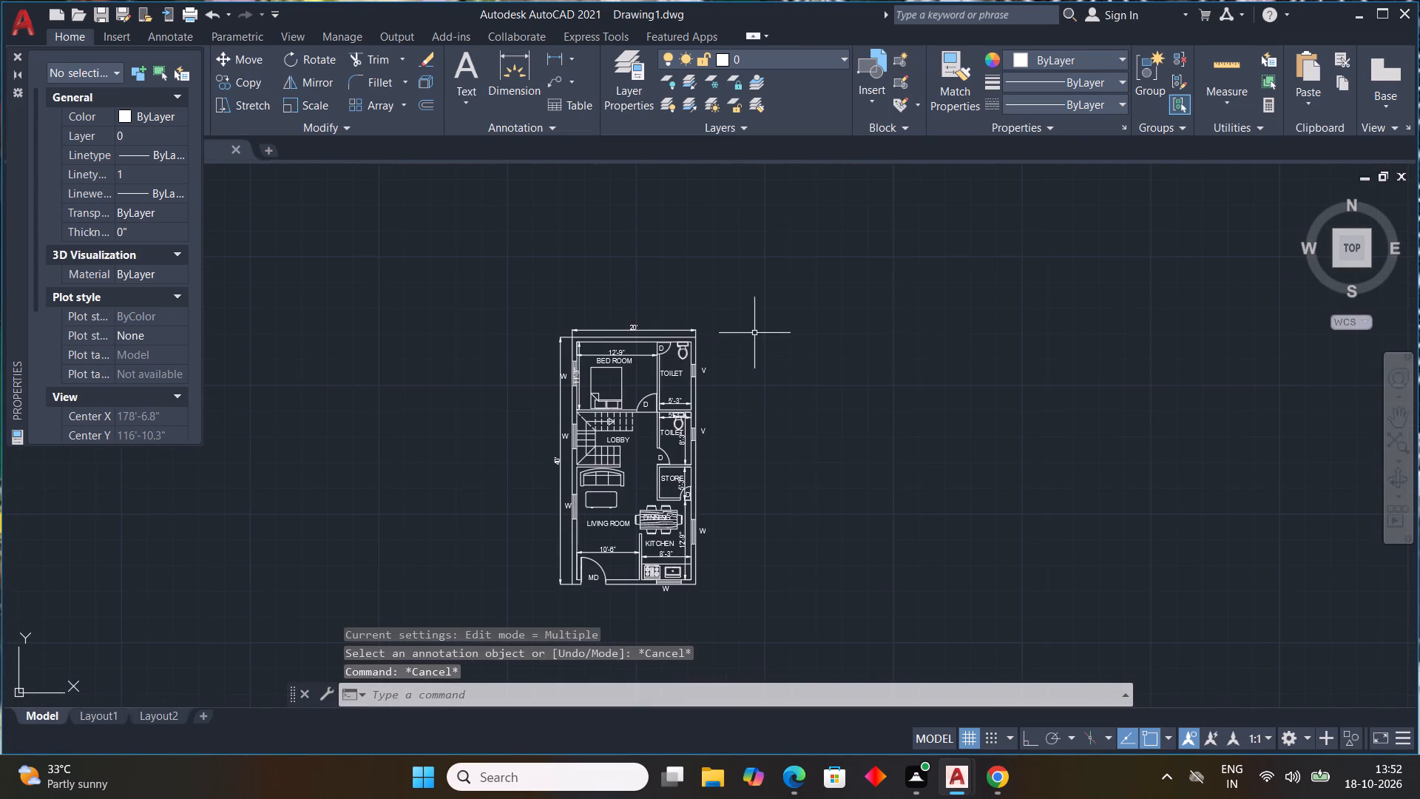
{"action": "middle_click_drag", "start_coordinate": [731, 377], "coordinate": [722, 257]}
{"action": "left_click", "coordinate": [453, 50]}
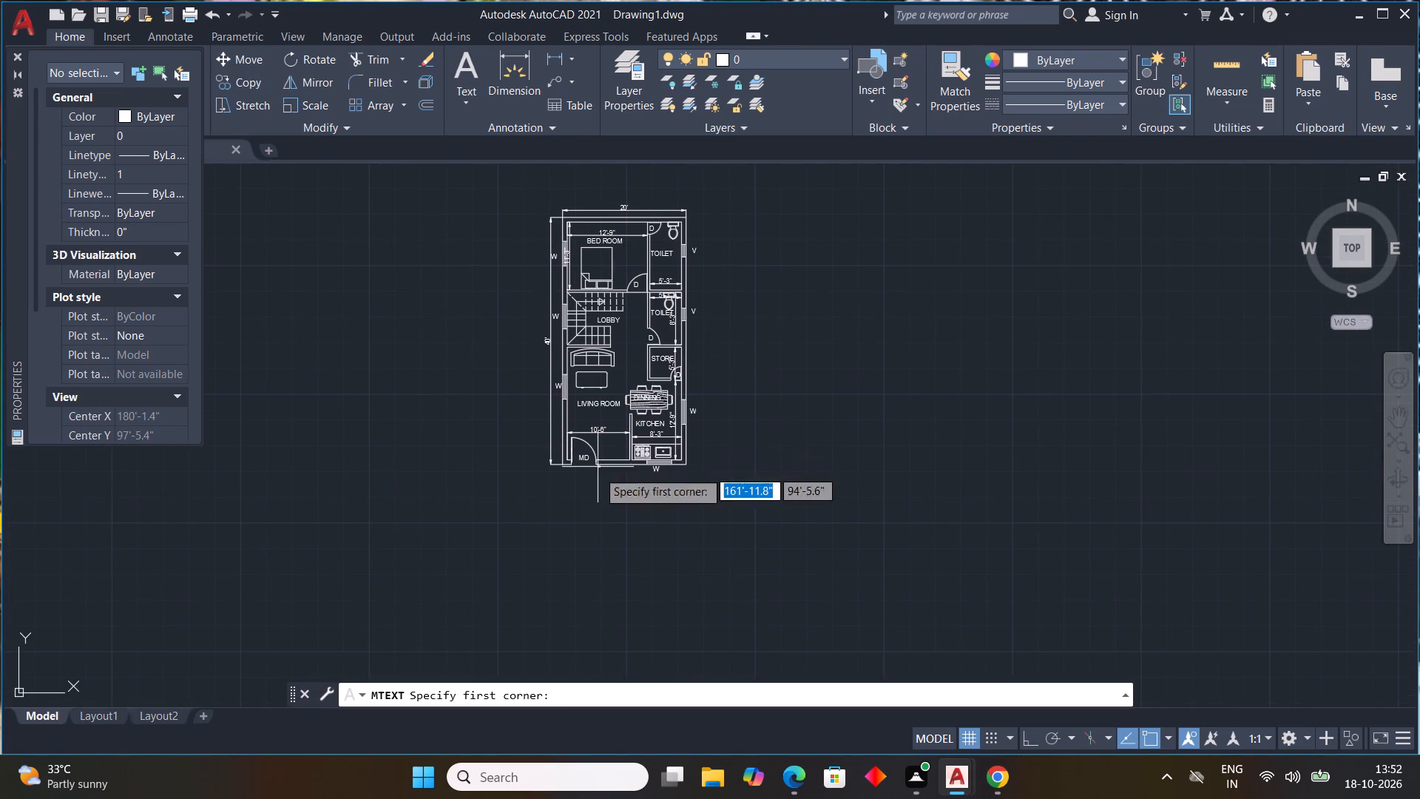
{"action": "scroll", "coordinate": [595, 492], "scroll_direction": "up", "scroll_amount": 3}
{"action": "left_click", "coordinate": [503, 444]}
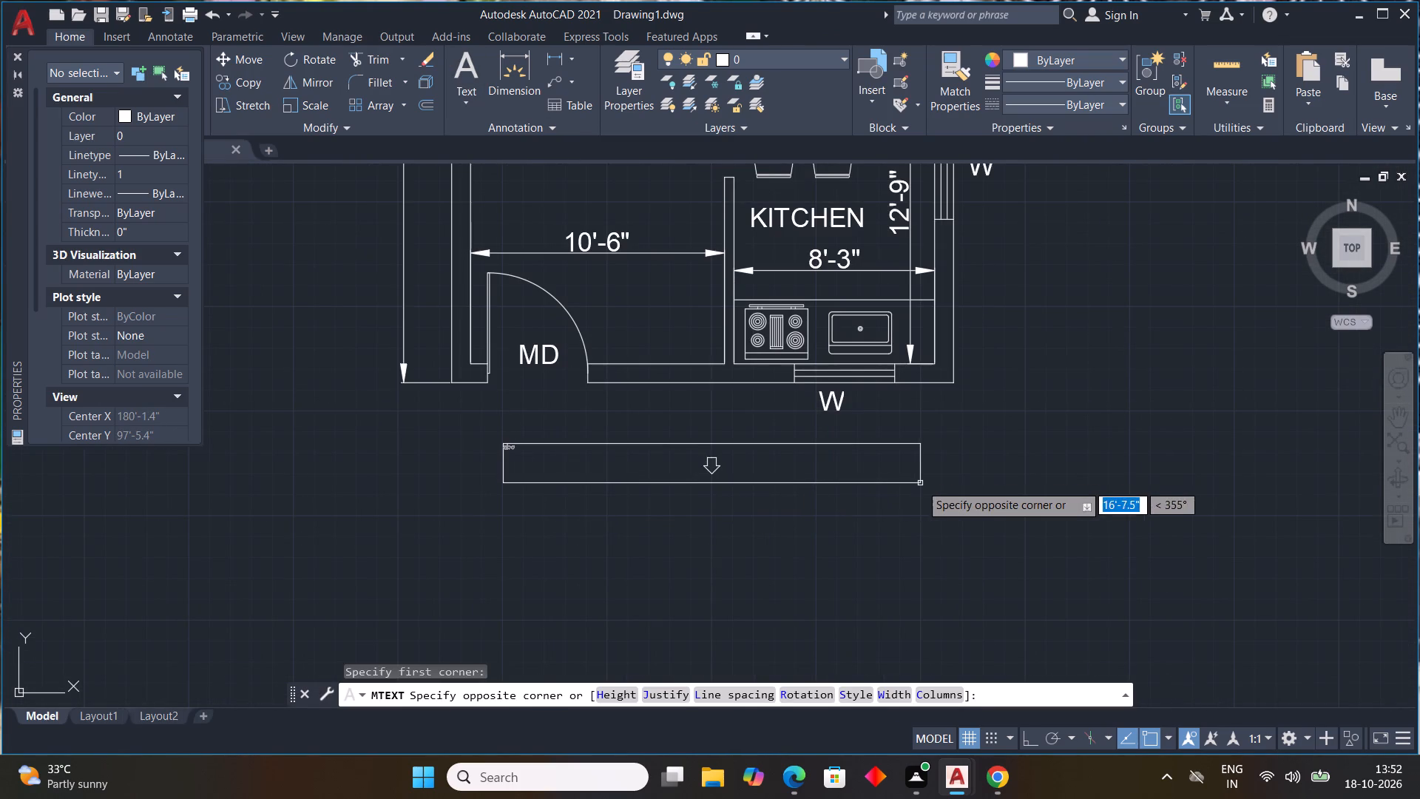
{"action": "left_click", "coordinate": [958, 481]}
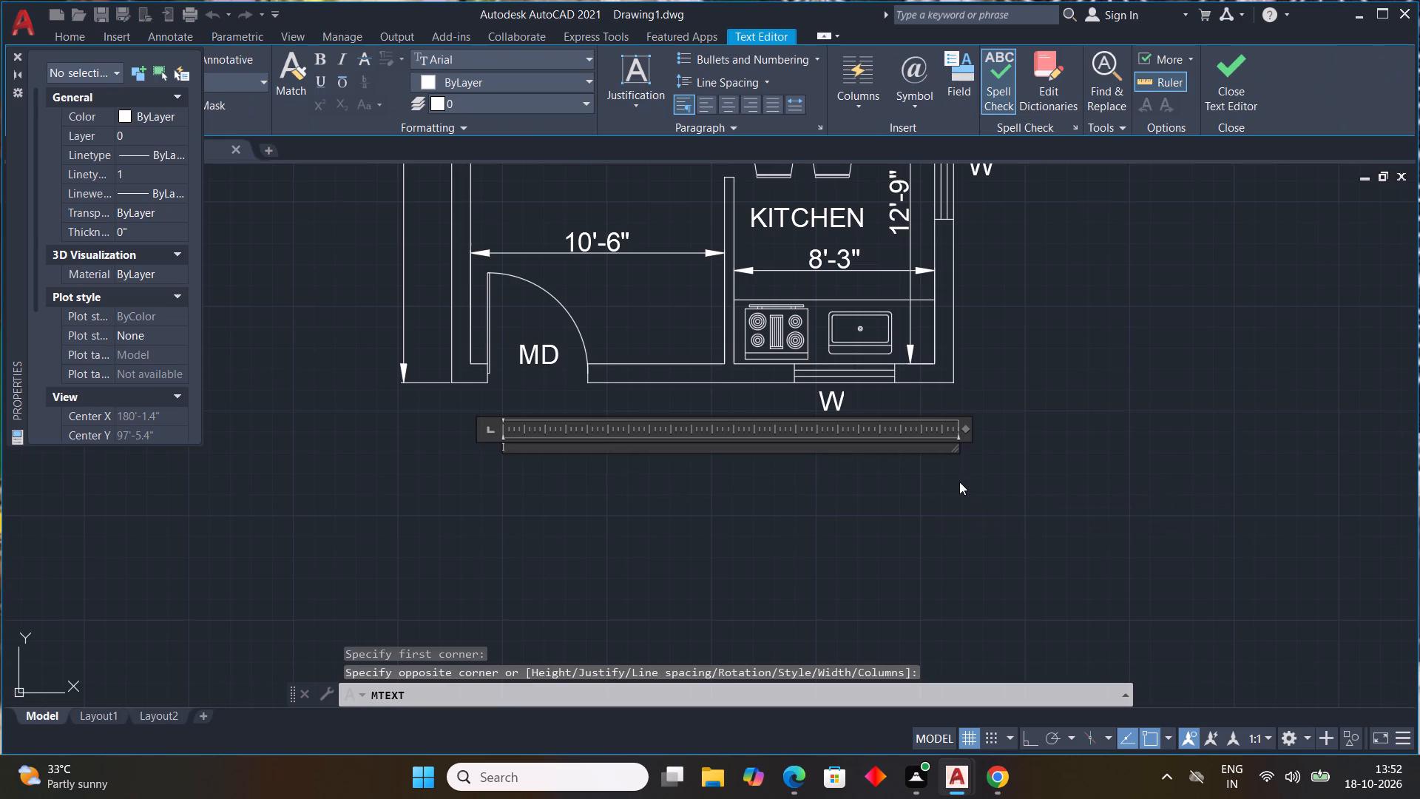
{"action": "type", "text": "GROUND"}
{"action": "key", "text": "space"}
{"action": "type", "text": "FLOOR"}
{"action": "key", "text": "space"}
{"action": "type", "text": "PLAN"}
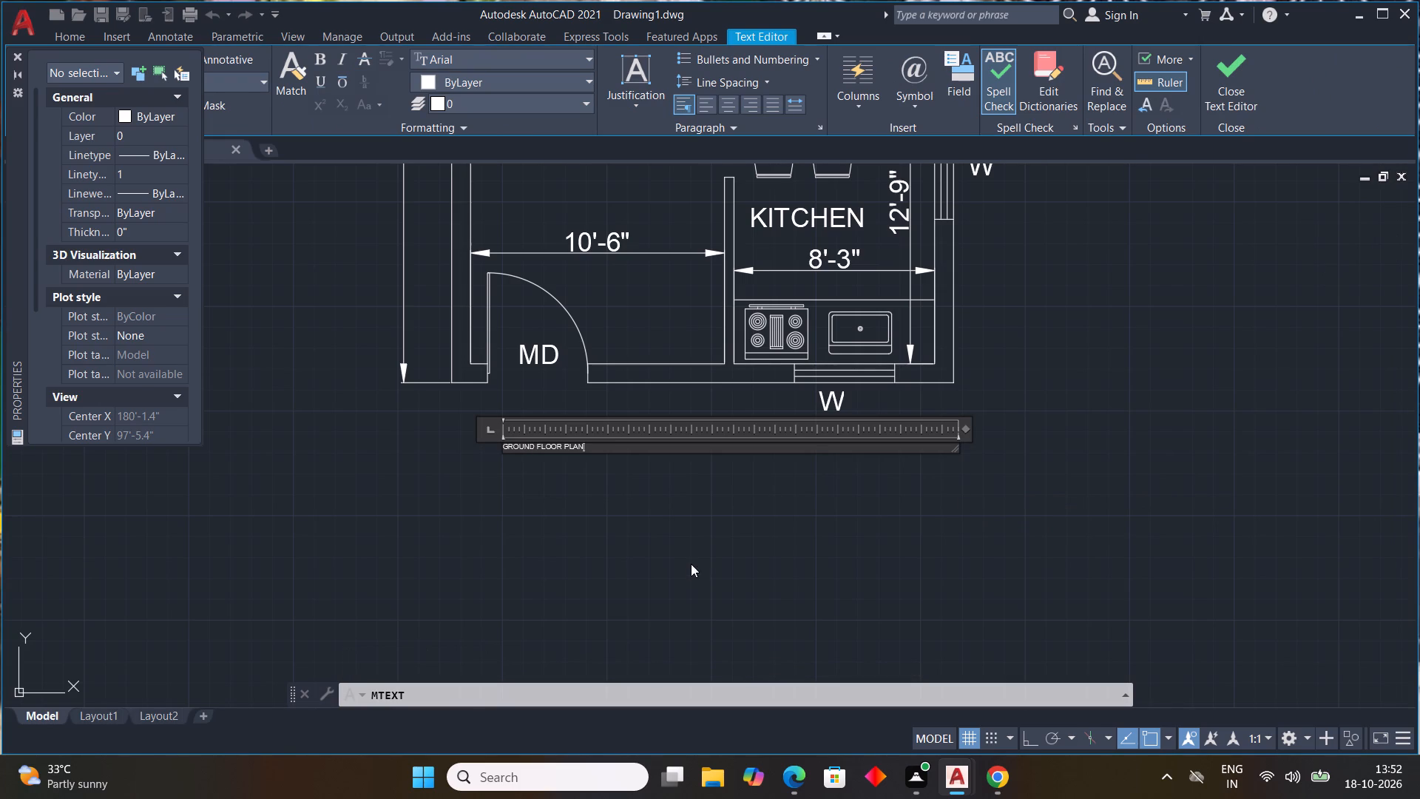
{"action": "left_click", "coordinate": [691, 562]}
Set the text height of the "GROUND FLOOR PLAN" title to 1'.
{"action": "left_click", "coordinate": [551, 442]}
{"action": "right_click", "coordinate": [552, 443]}
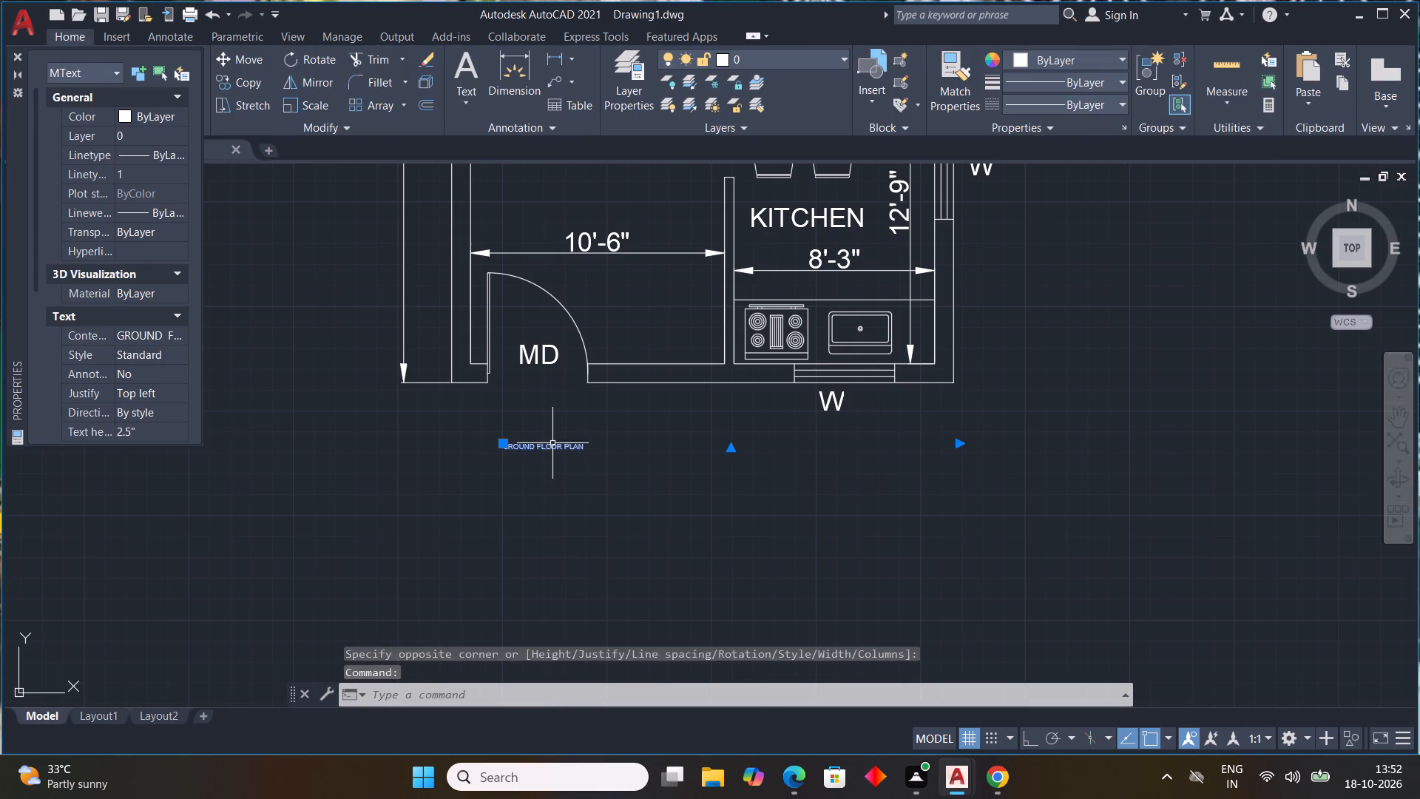
{"action": "left_click", "coordinate": [634, 722]}
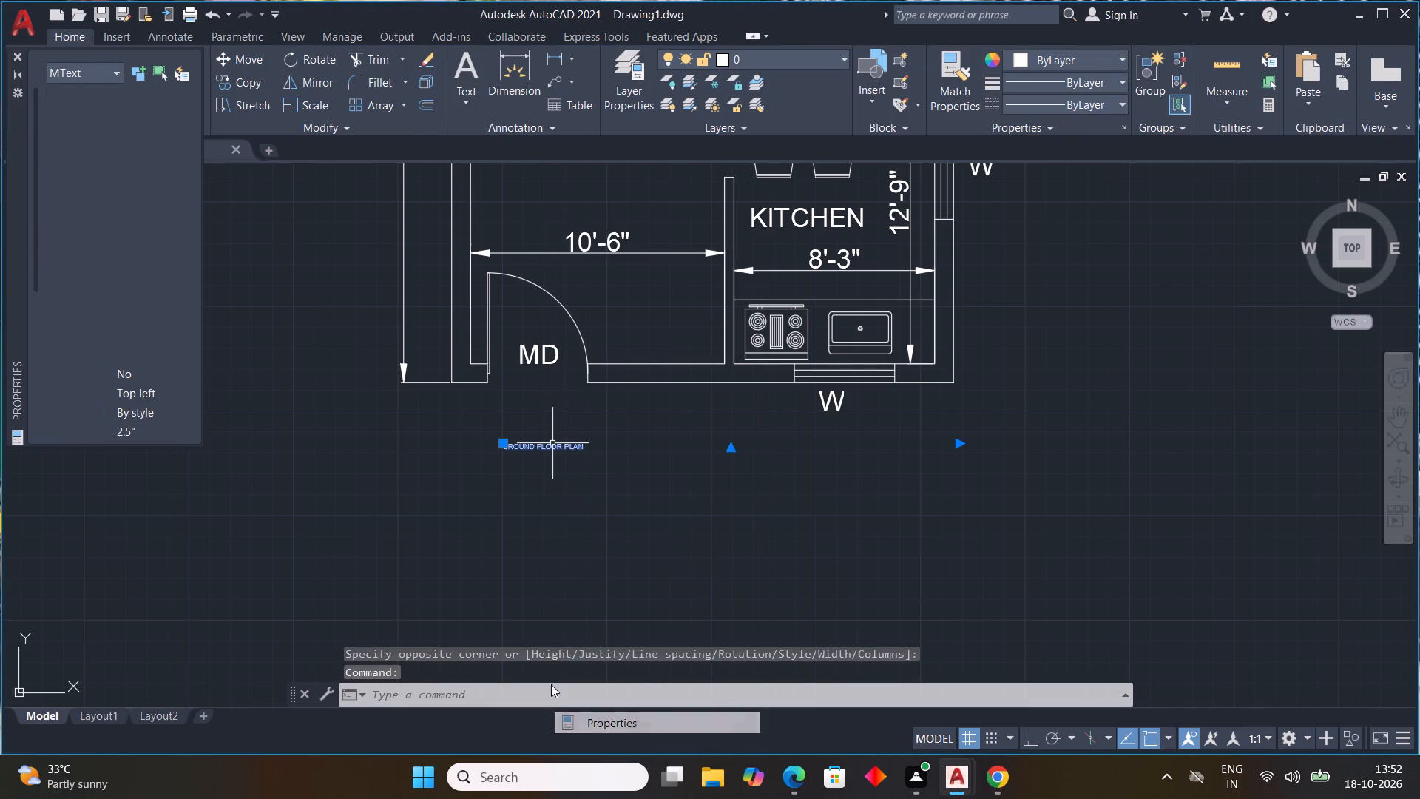
{"action": "scroll", "coordinate": [177, 275], "scroll_direction": "down", "scroll_amount": 3}
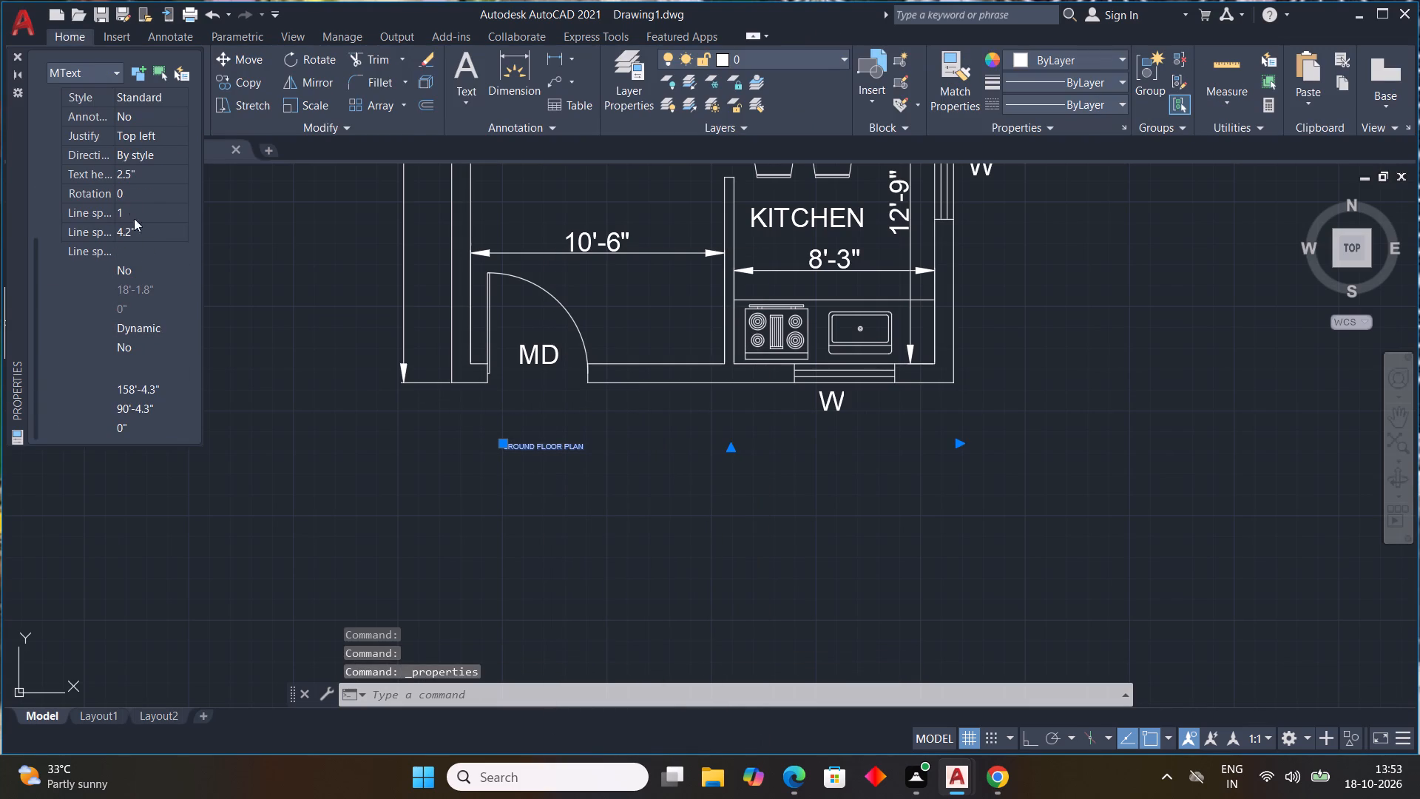
{"action": "left_click", "coordinate": [157, 180]}
{"action": "left_click_drag", "start_coordinate": [157, 180], "coordinate": [0, 169]}
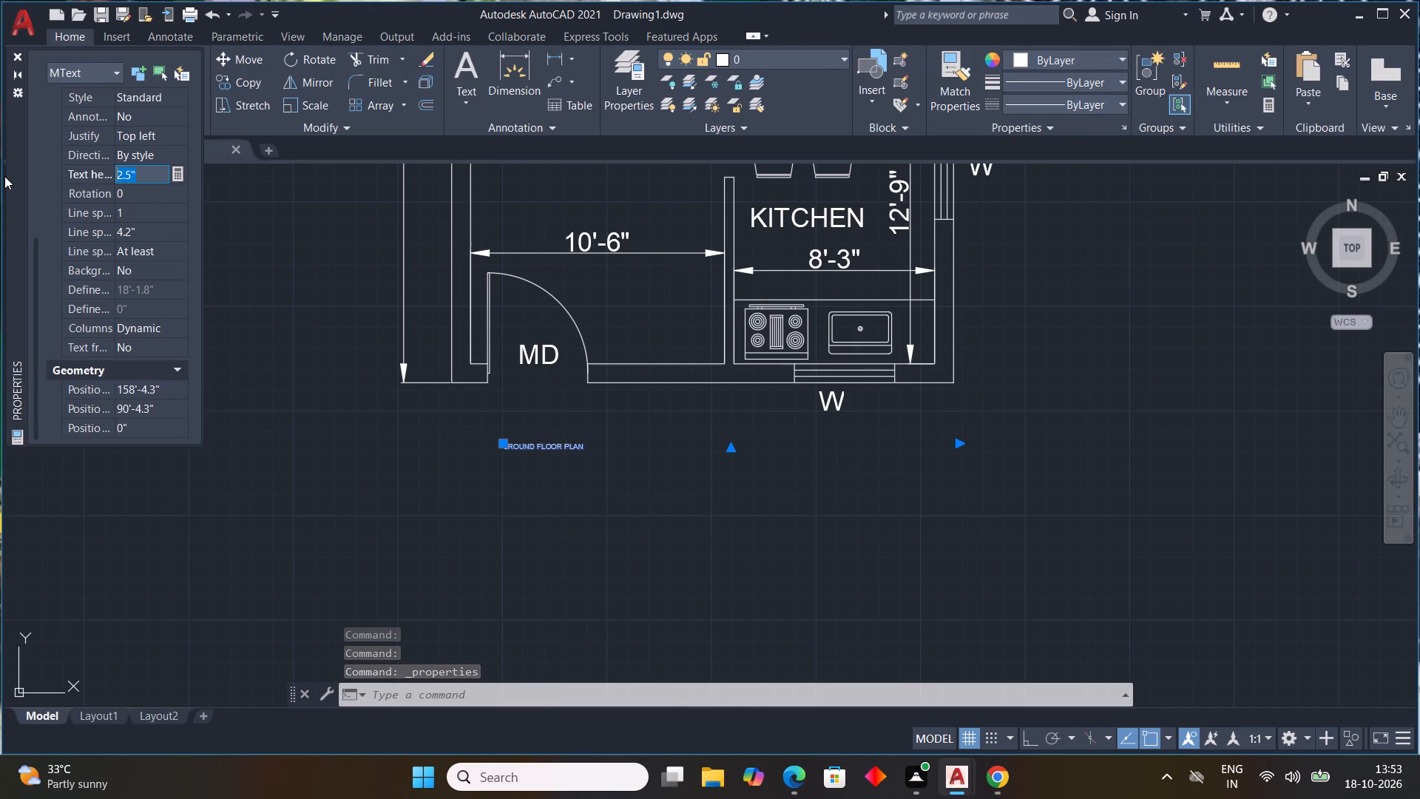
{"action": "type", "text": "1'"}
{"action": "key", "text": "Return"}
{"action": "scroll", "coordinate": [4, 176], "scroll_direction": "down", "scroll_amount": 3}
{"action": "scroll", "coordinate": [307, 297], "scroll_direction": "down", "scroll_amount": 3}
{"action": "middle_click_drag", "start_coordinate": [378, 334], "coordinate": [547, 395]}
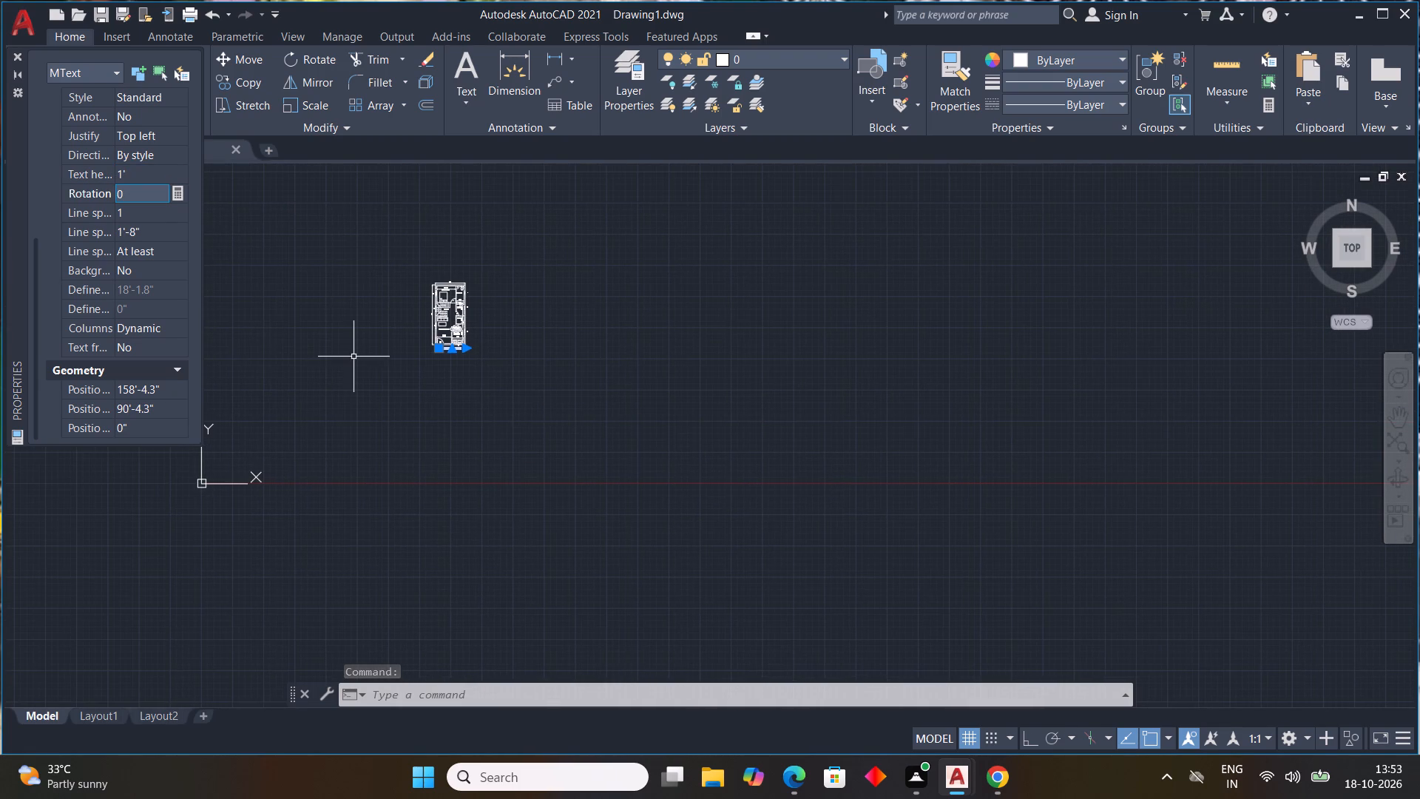
{"action": "key", "text": "Escape"}
Copy the entire plan with its dimensions, labels and title about 32' horizontally to the right, with Ortho on.
{"action": "scroll", "coordinate": [481, 357], "scroll_direction": "up", "scroll_amount": 3}
{"action": "middle_click_drag", "start_coordinate": [482, 357], "coordinate": [674, 524]}
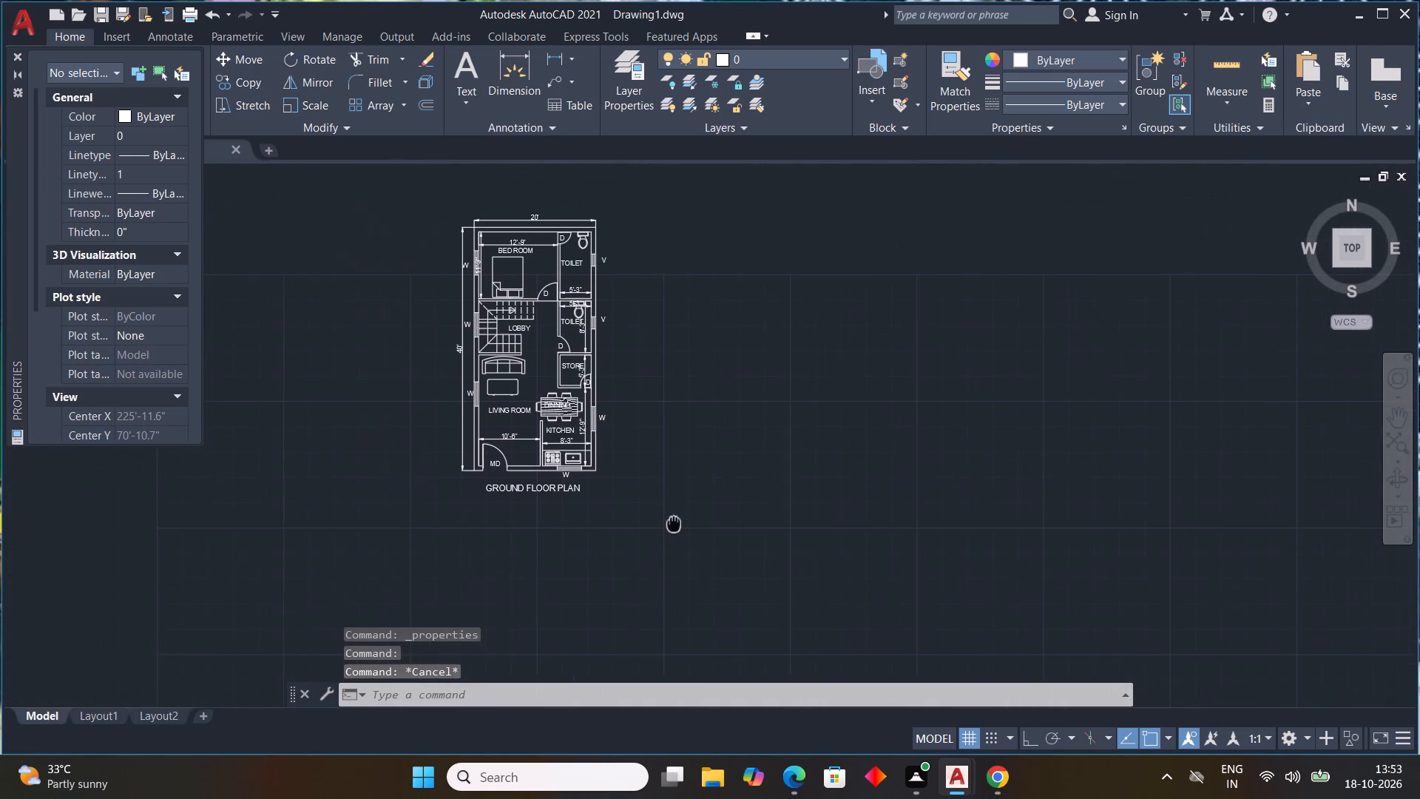
{"action": "middle_click_drag", "start_coordinate": [674, 524], "coordinate": [676, 522]}
{"action": "left_click", "coordinate": [655, 198]}
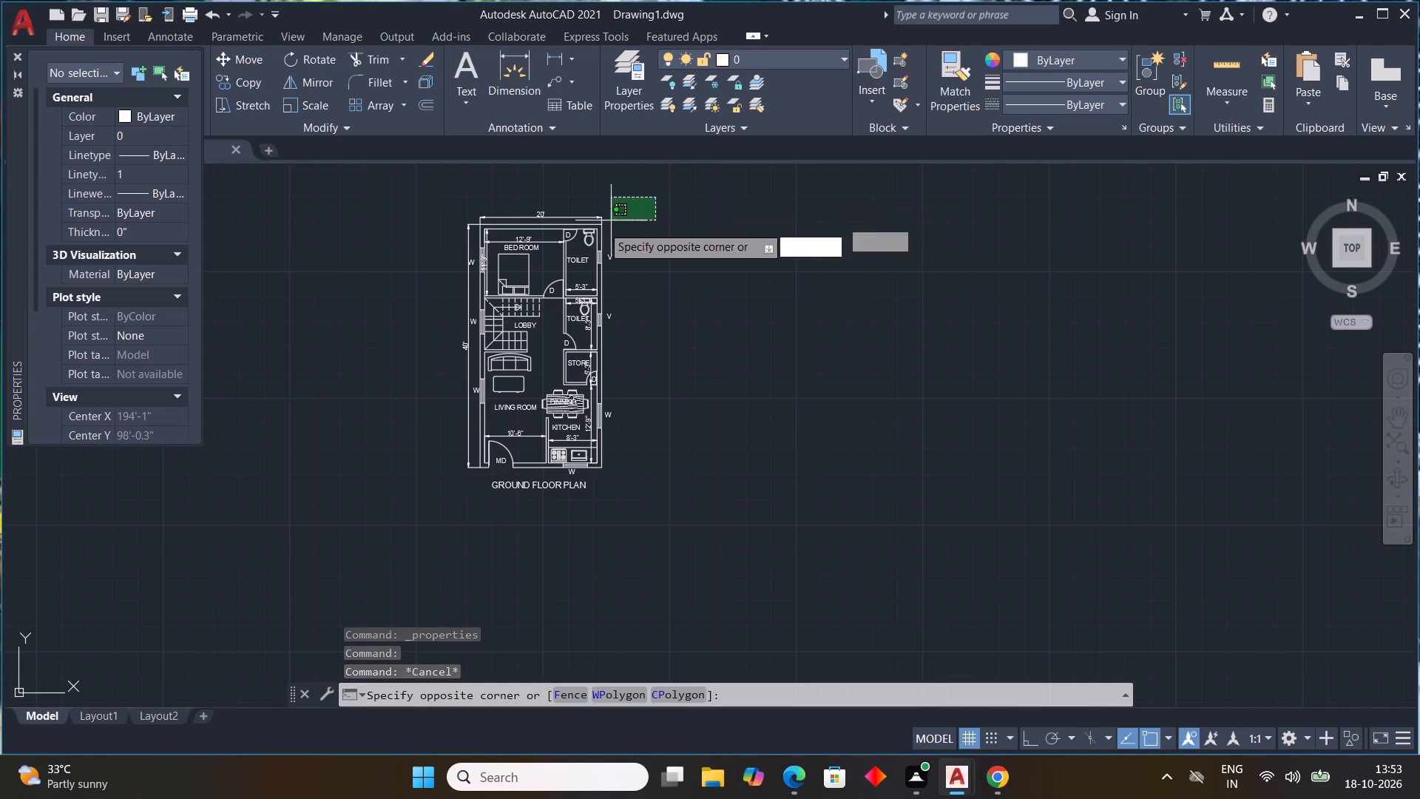
{"action": "left_click", "coordinate": [426, 516]}
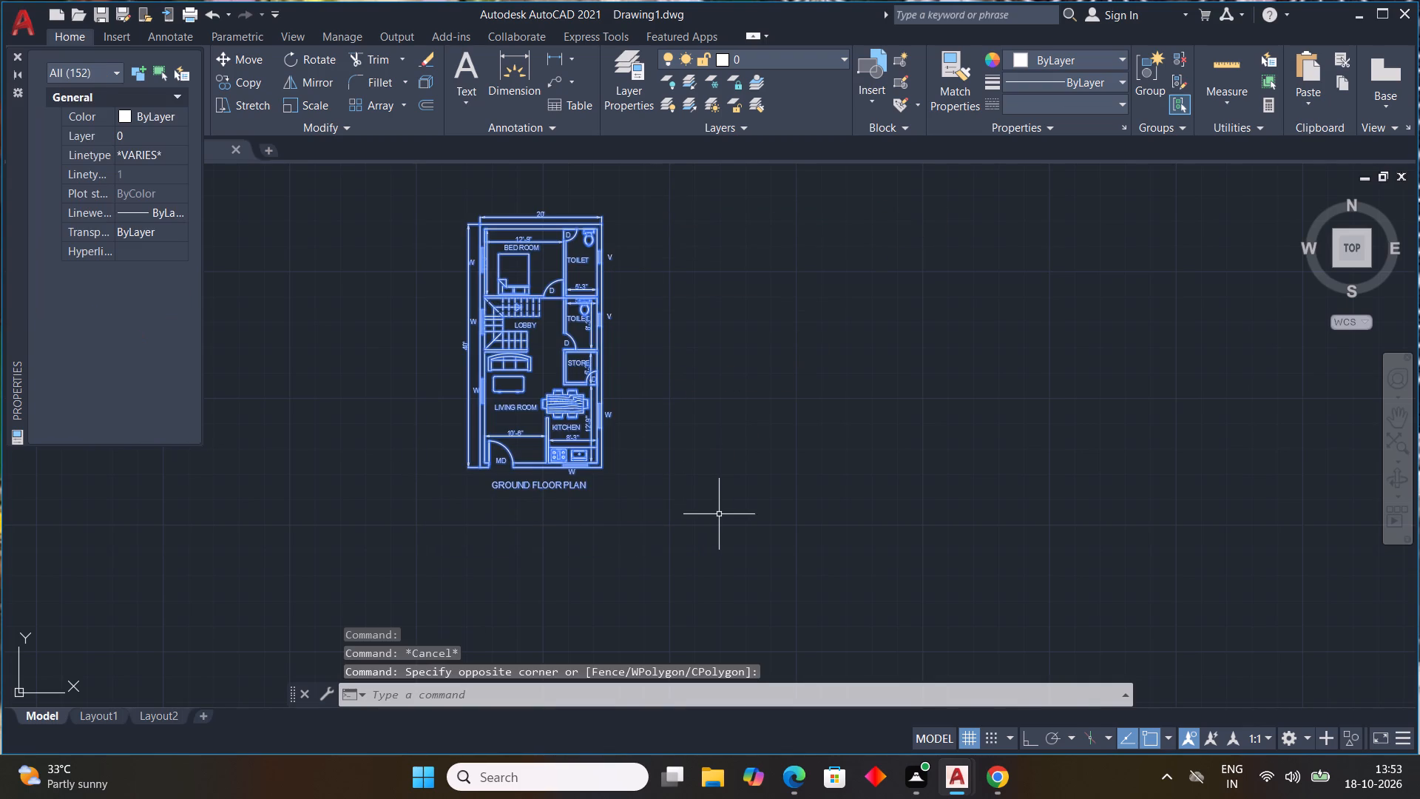
{"action": "key", "text": "c"}
{"action": "key", "text": "o"}
{"action": "key", "text": "space"}
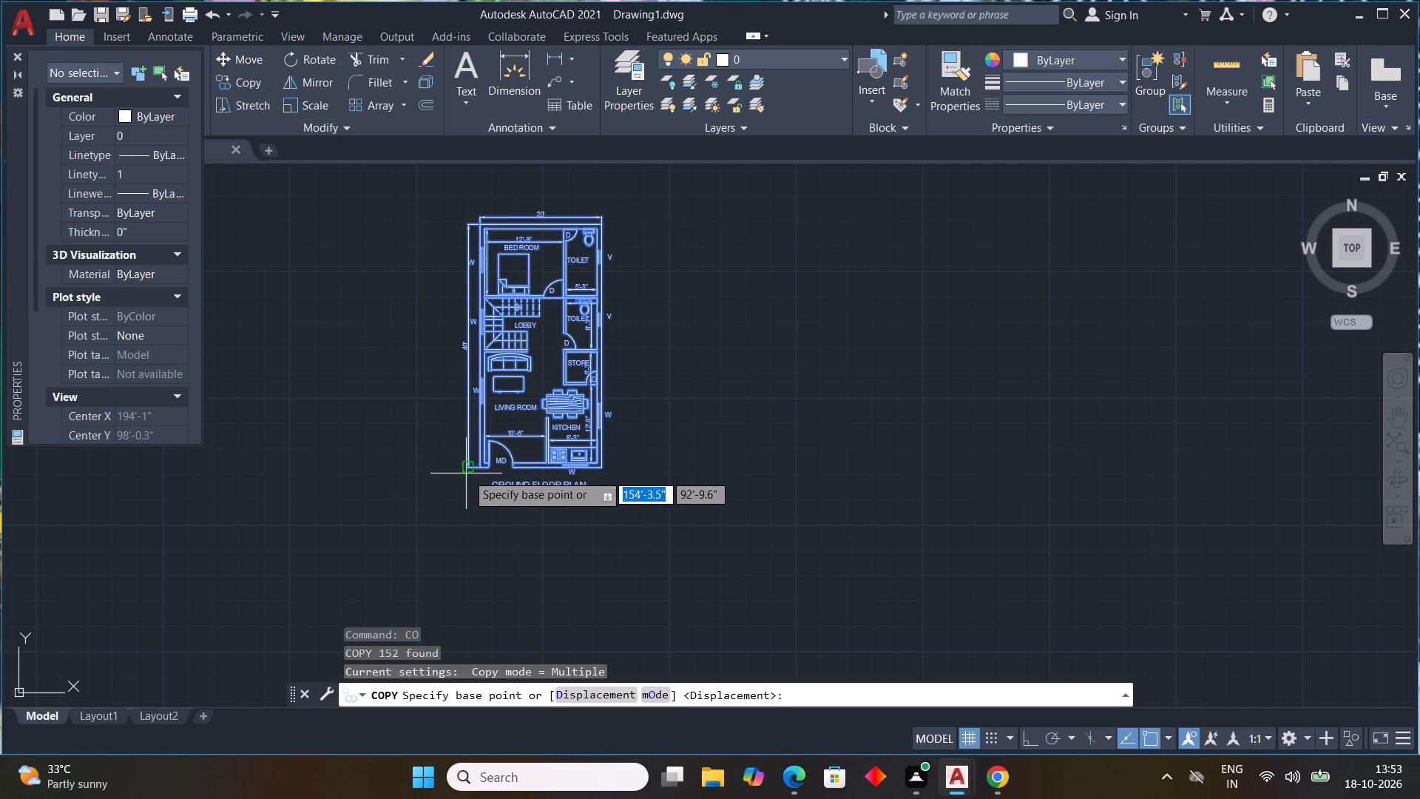
{"action": "left_click", "coordinate": [467, 468]}
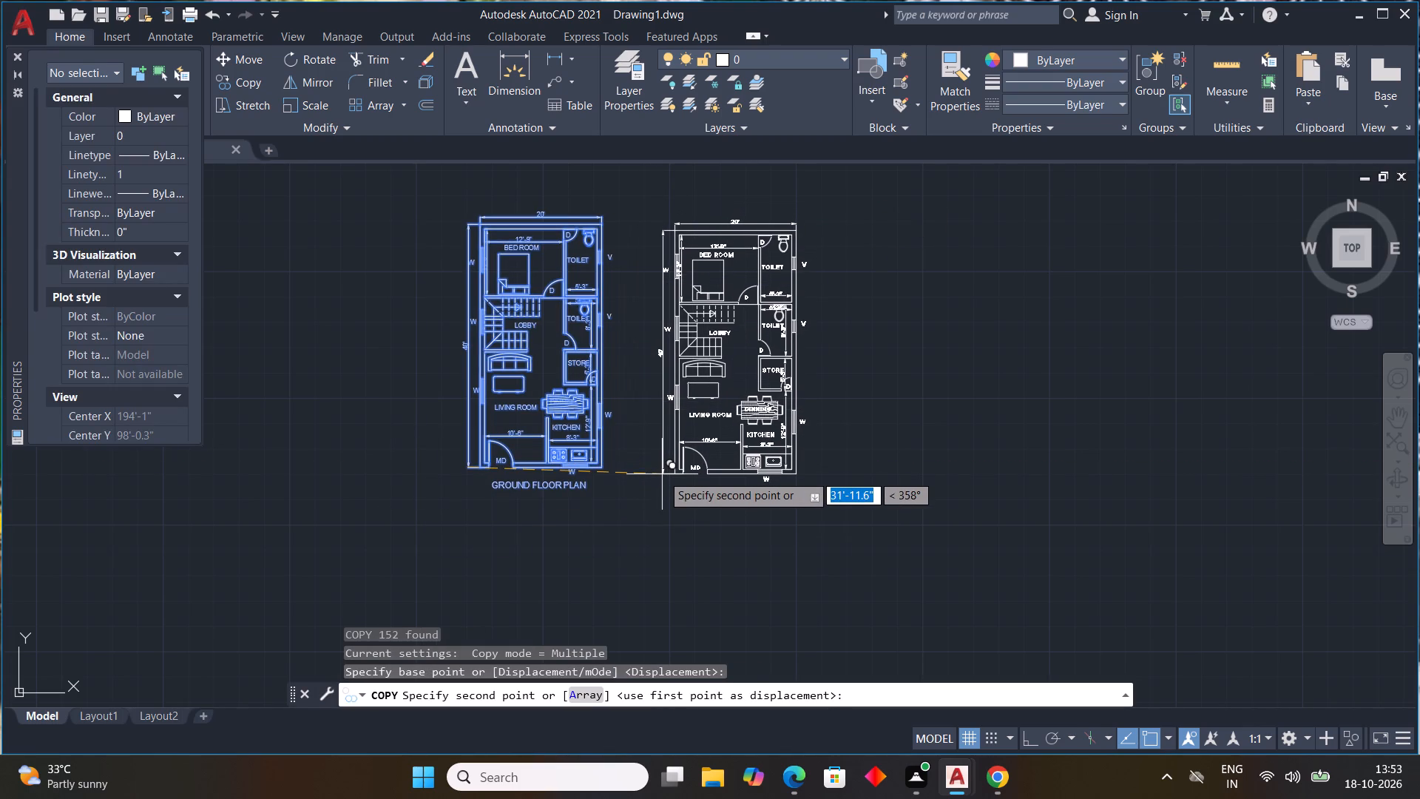
{"action": "key", "text": "F8"}
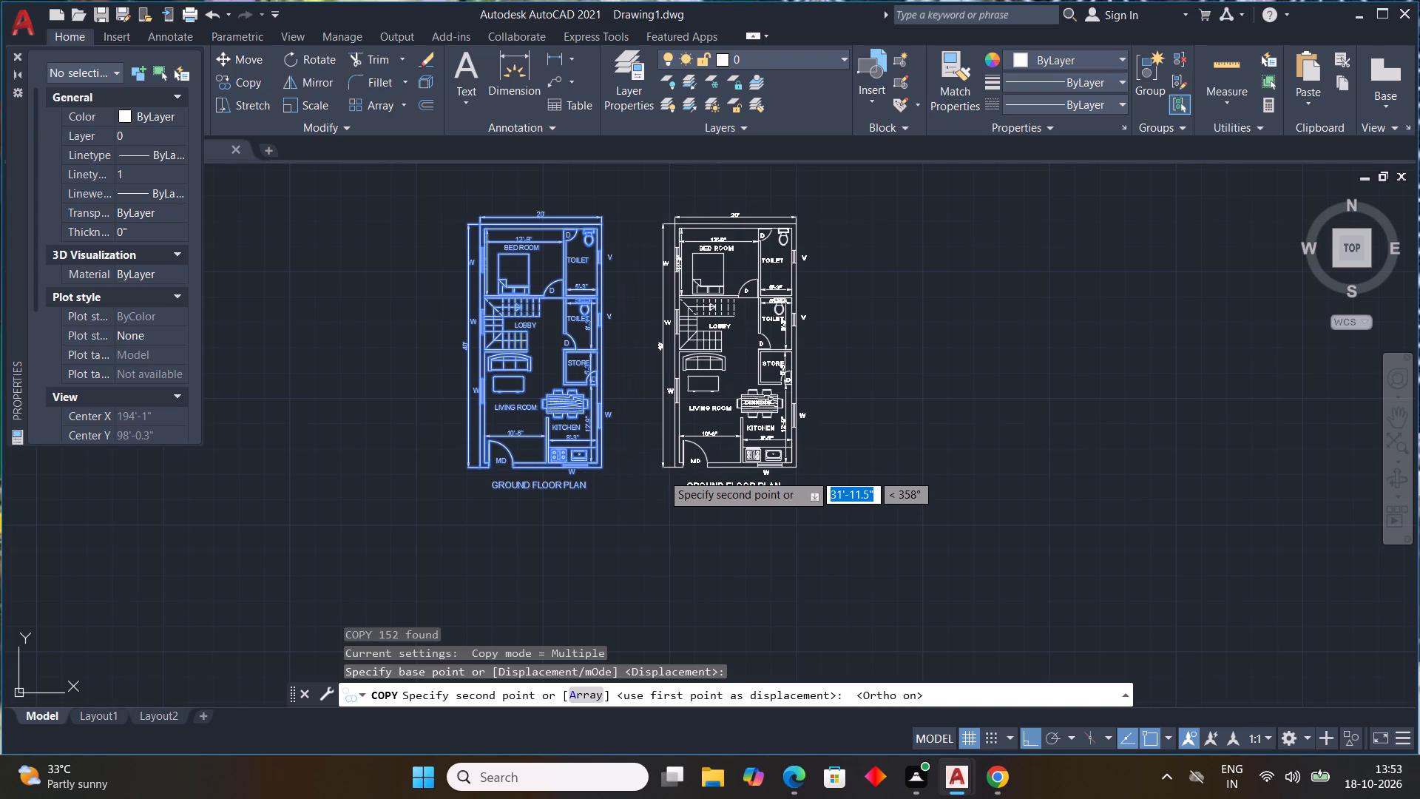
{"action": "left_click", "coordinate": [663, 473]}
{"action": "key", "text": "Escape"}
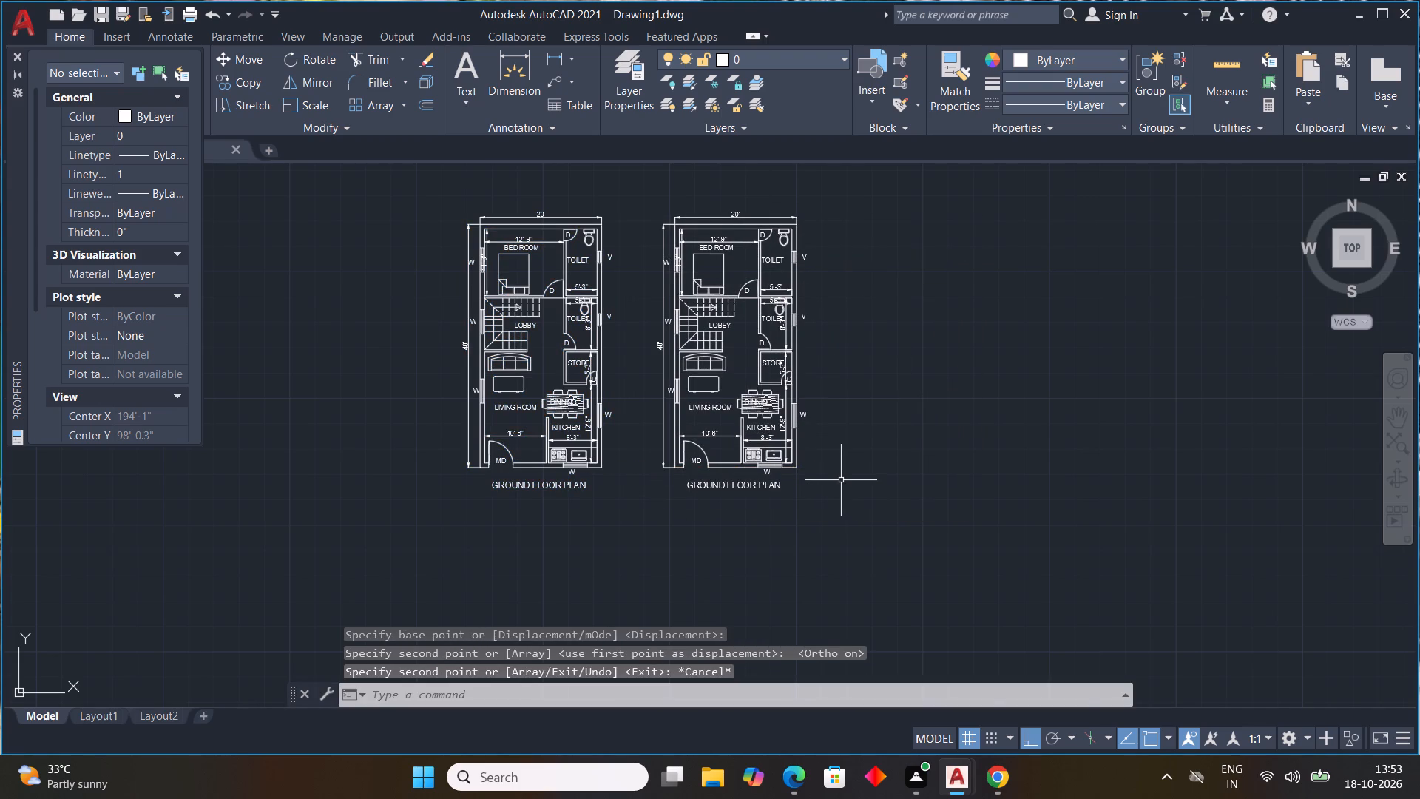
Change the title beneath the copied plan to "FIRST FLOOR PLAN".
{"action": "middle_click_drag", "start_coordinate": [836, 479], "coordinate": [734, 492]}
{"action": "scroll", "coordinate": [650, 520], "scroll_direction": "up", "scroll_amount": 2}
{"action": "middle_click_drag", "start_coordinate": [647, 518], "coordinate": [656, 590]}
{"action": "double_click", "coordinate": [633, 543]}
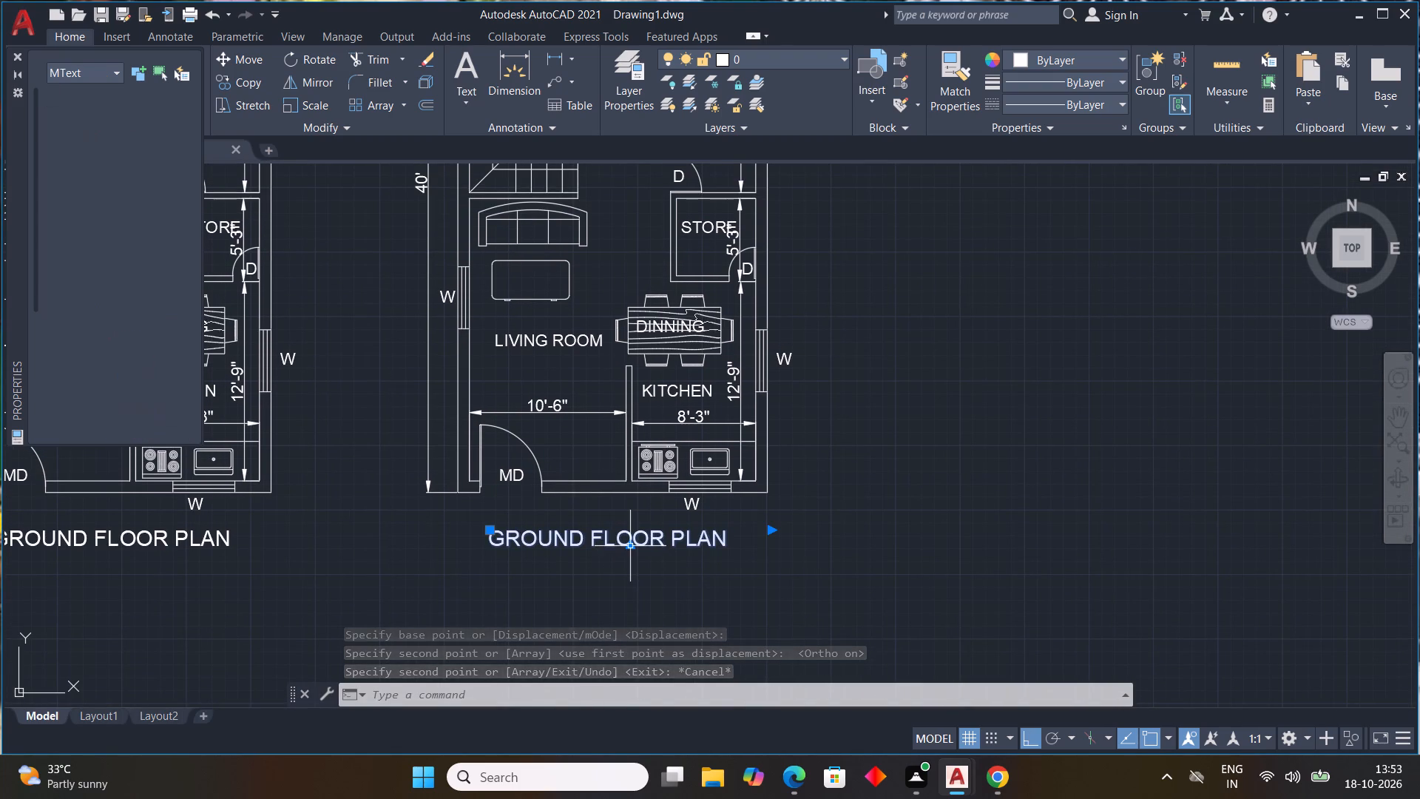
{"action": "left_click", "coordinate": [585, 540]}
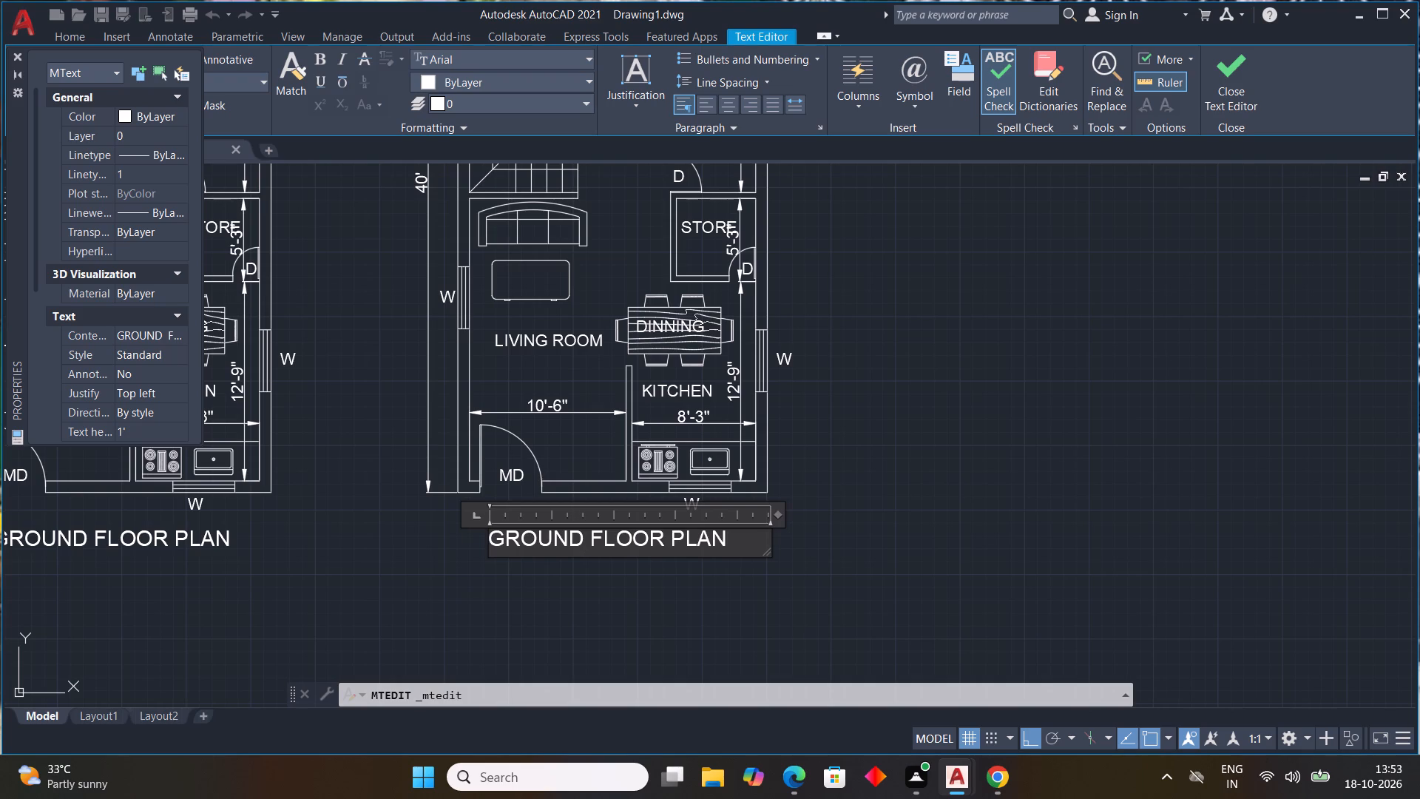
{"action": "key", "text": "BackSpace"}
{"action": "key", "text": "BackSpace"}
{"action": "key", "text": "BackSpace"}
{"action": "key", "text": "BackSpace"}
{"action": "key", "text": "BackSpace"}
{"action": "key", "text": "BackSpace"}
{"action": "key", "text": "BackSpace"}
{"action": "key", "text": "BackSpace"}
{"action": "key", "text": "BackSpace"}
{"action": "key", "text": "BackSpace"}
{"action": "key", "text": "BackSpace"}
{"action": "key", "text": "BackSpace"}
{"action": "key", "text": "BackSpace"}
{"action": "key", "text": "BackSpace"}
{"action": "key", "text": "BackSpace"}
{"action": "key", "text": "BackSpace"}
{"action": "key", "text": "BackSpace"}
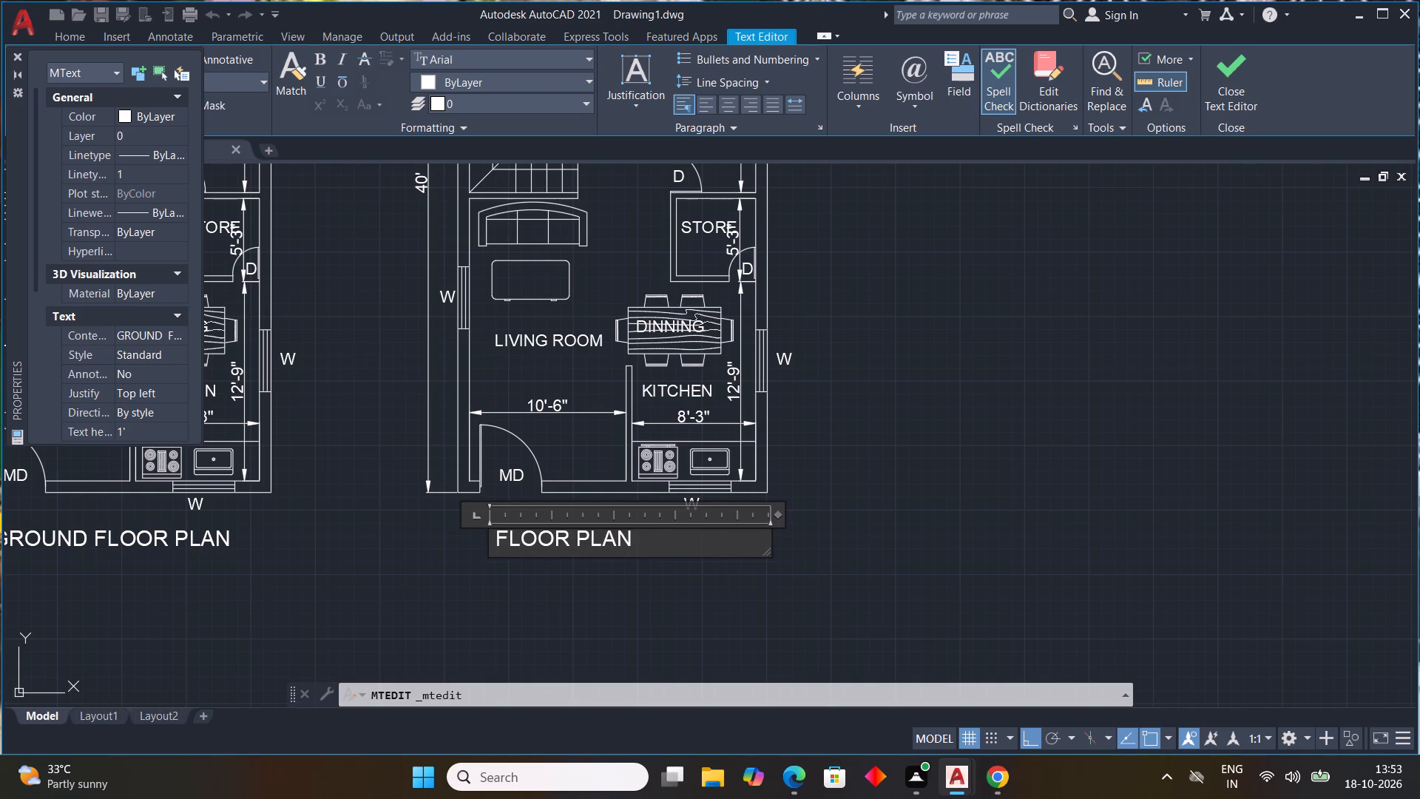
{"action": "type", "text": "FIR"}
{"action": "type", "text": "ST"}
{"action": "left_click", "coordinate": [666, 604]}
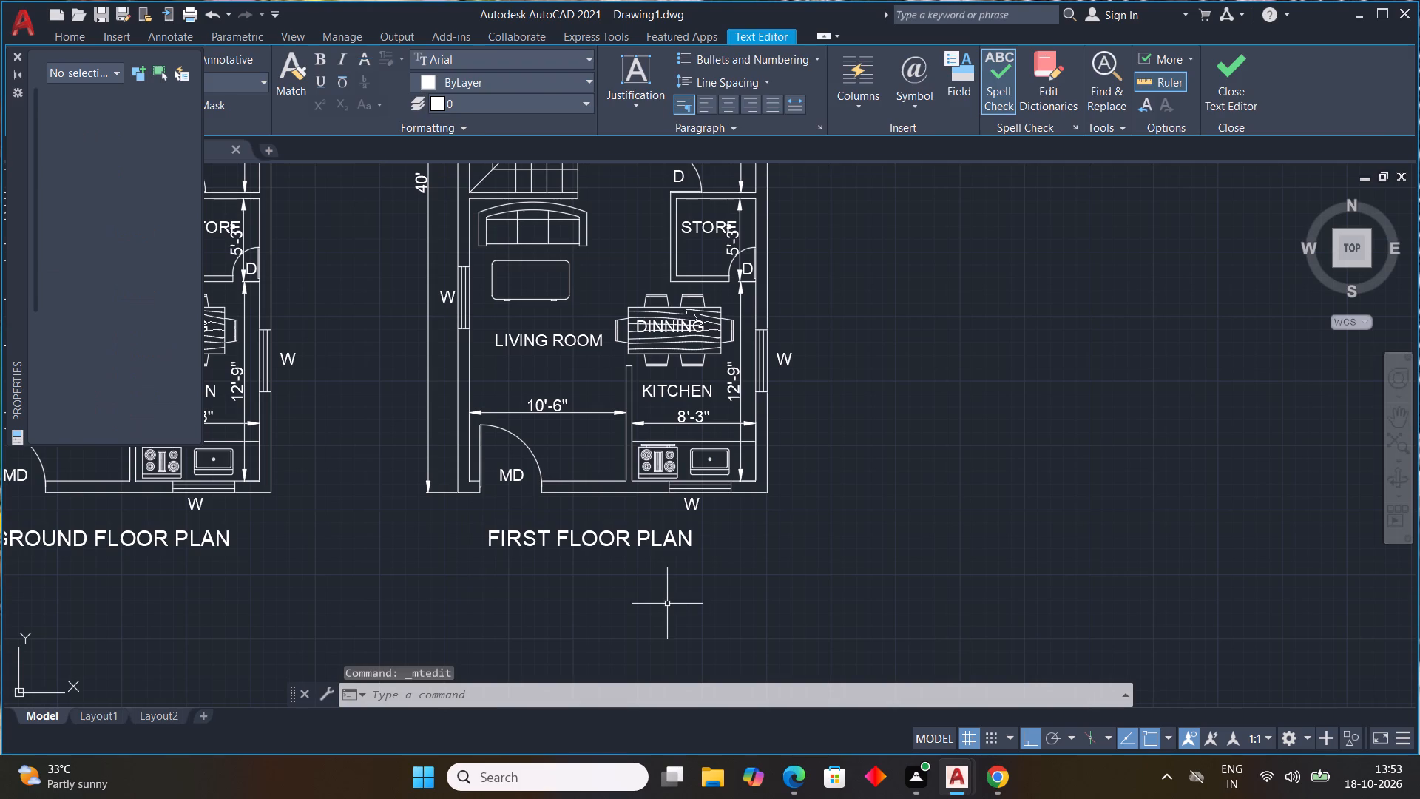
Examine the living room, dining, kitchen, store and staircase areas of the first floor plan.
{"action": "middle_click_drag", "start_coordinate": [630, 541], "coordinate": [650, 577]}
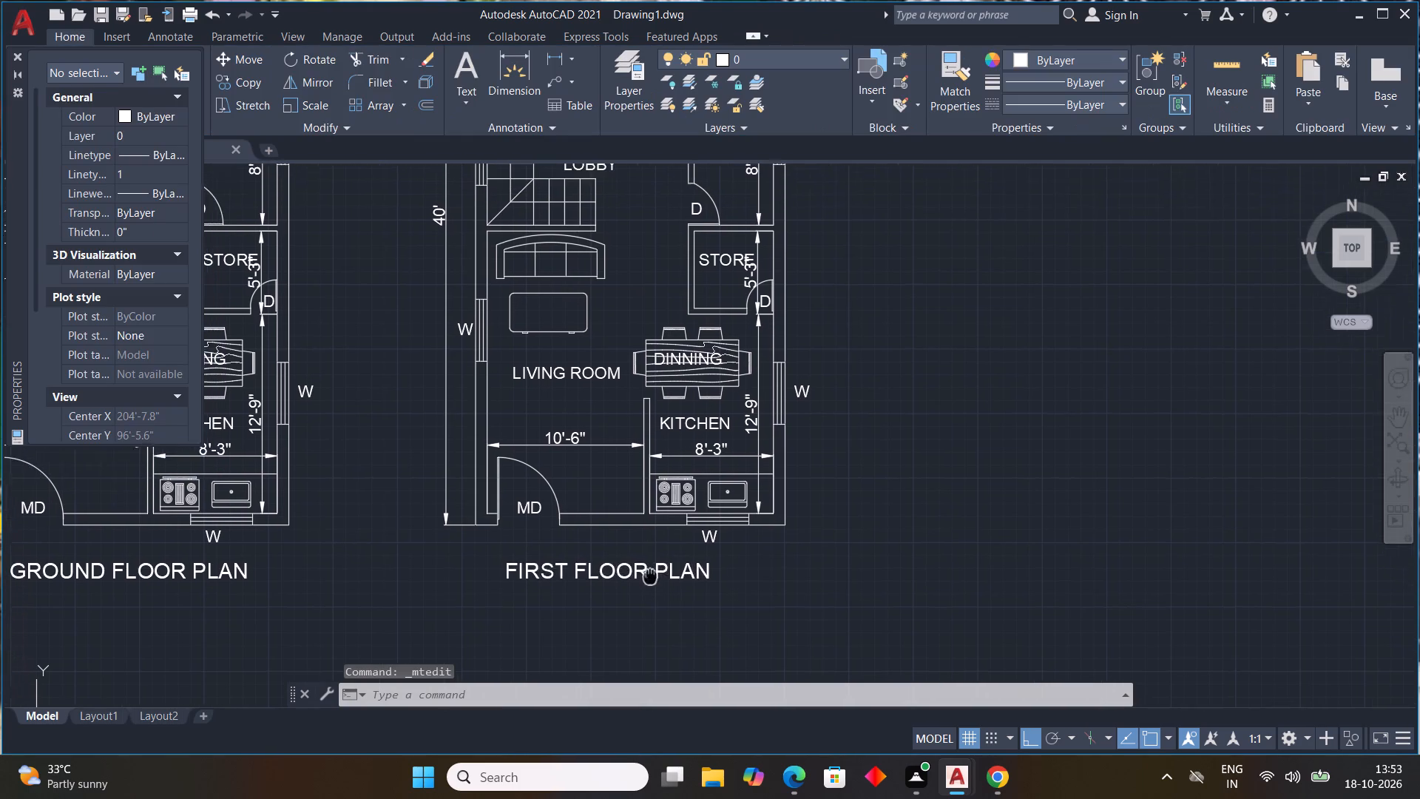
{"action": "middle_click_drag", "start_coordinate": [650, 577], "coordinate": [683, 642]}
{"action": "middle_click_drag", "start_coordinate": [649, 544], "coordinate": [650, 590]}
{"action": "scroll", "coordinate": [624, 509], "scroll_direction": "up", "scroll_amount": 5}
{"action": "scroll", "coordinate": [623, 485], "scroll_direction": "down", "scroll_amount": 2}
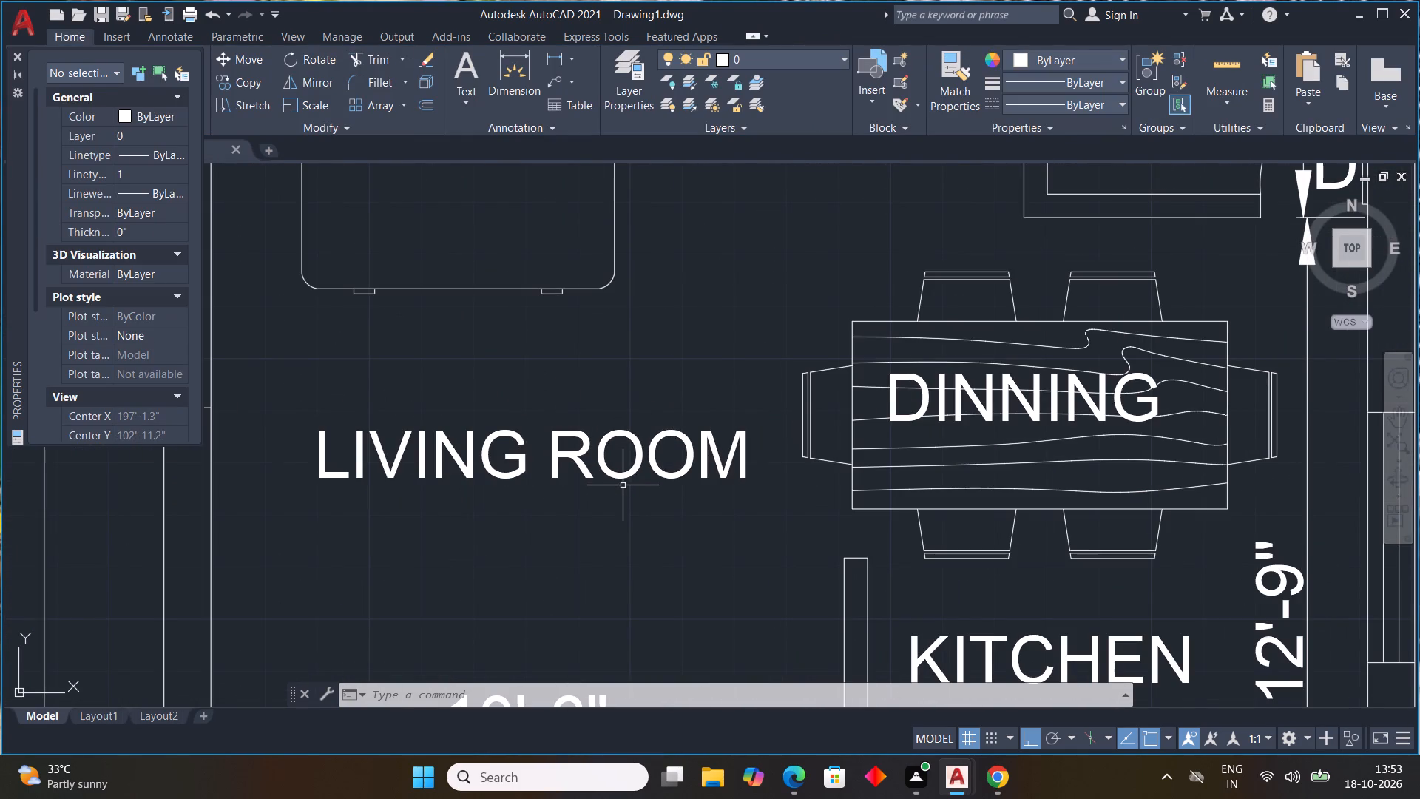
{"action": "scroll", "coordinate": [610, 441], "scroll_direction": "down", "scroll_amount": 2}
{"action": "scroll", "coordinate": [726, 399], "scroll_direction": "up", "scroll_amount": 2}
{"action": "scroll", "coordinate": [726, 399], "scroll_direction": "down", "scroll_amount": 3}
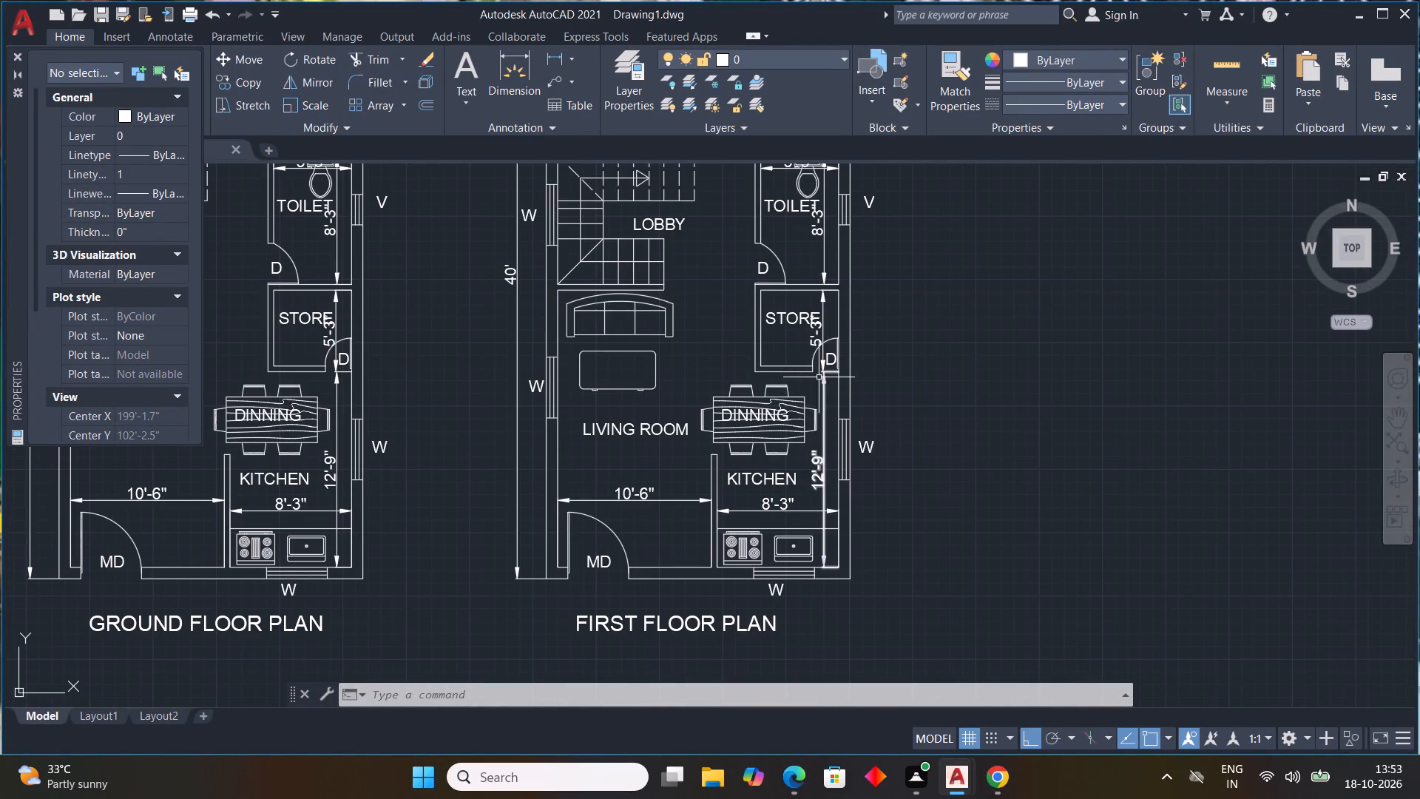
{"action": "scroll", "coordinate": [637, 292], "scroll_direction": "up", "scroll_amount": 3}
{"action": "middle_click_drag", "start_coordinate": [844, 301], "coordinate": [844, 306]}
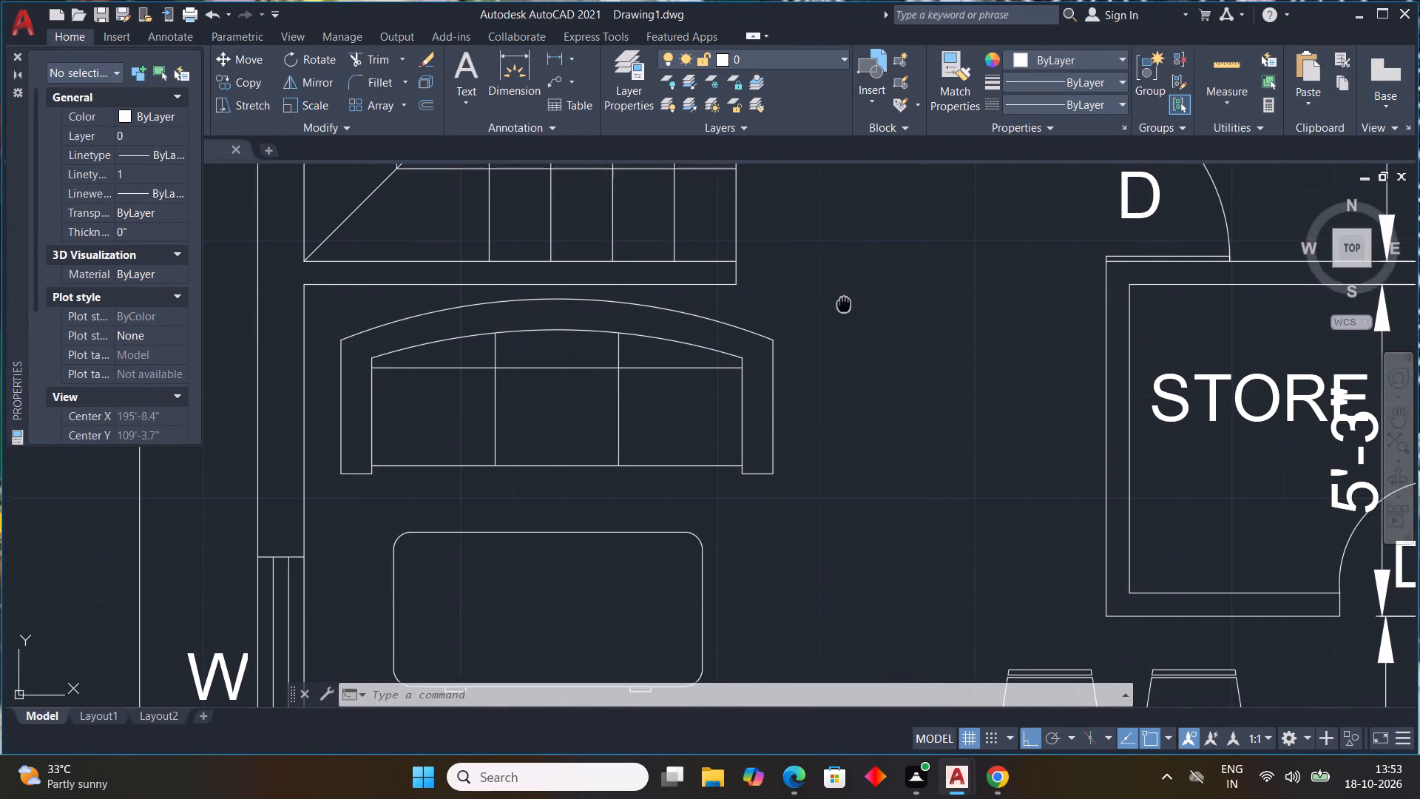
{"action": "middle_click_drag", "start_coordinate": [844, 306], "coordinate": [723, 398]}
{"action": "scroll", "coordinate": [723, 398], "scroll_direction": "down", "scroll_amount": 2}
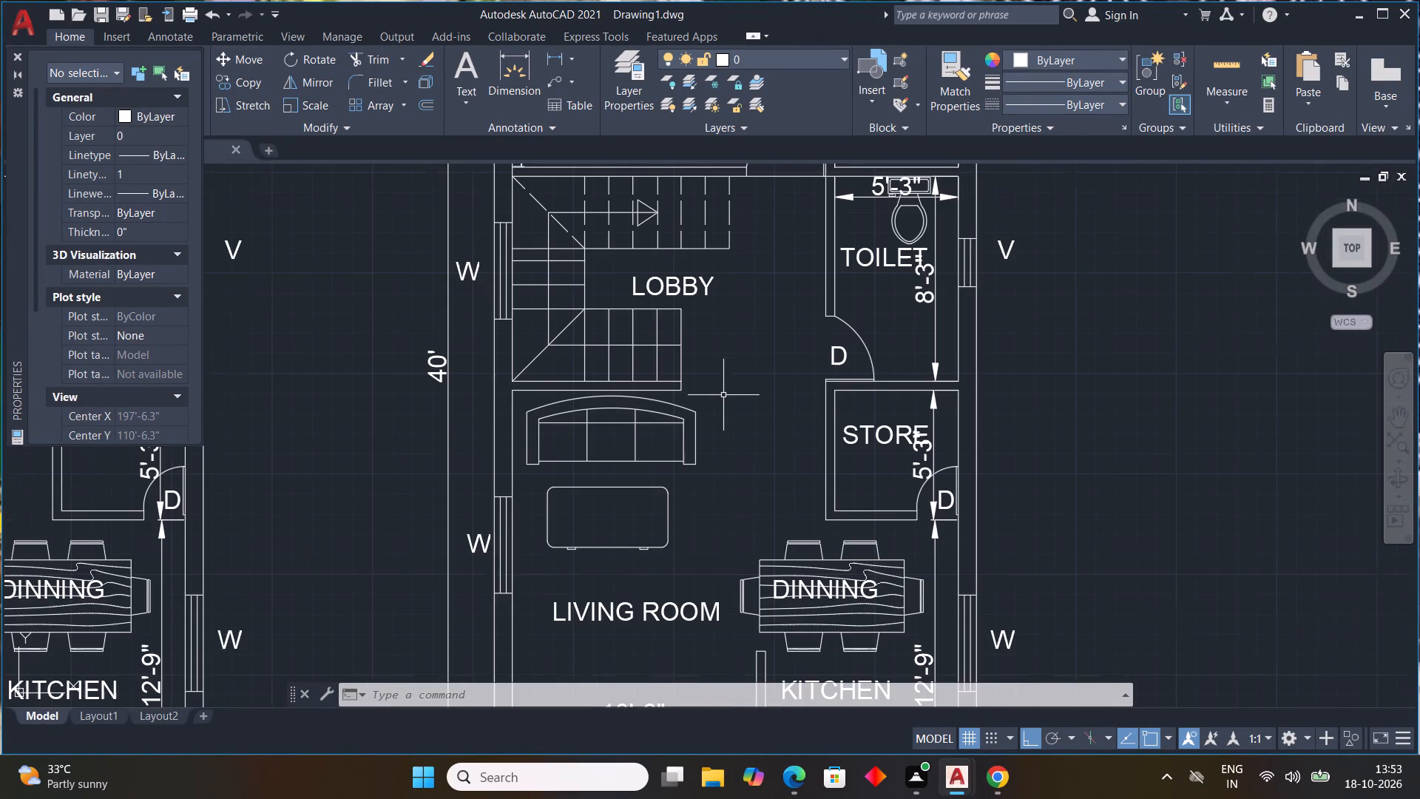
{"action": "middle_click_drag", "start_coordinate": [722, 381], "coordinate": [697, 291]}
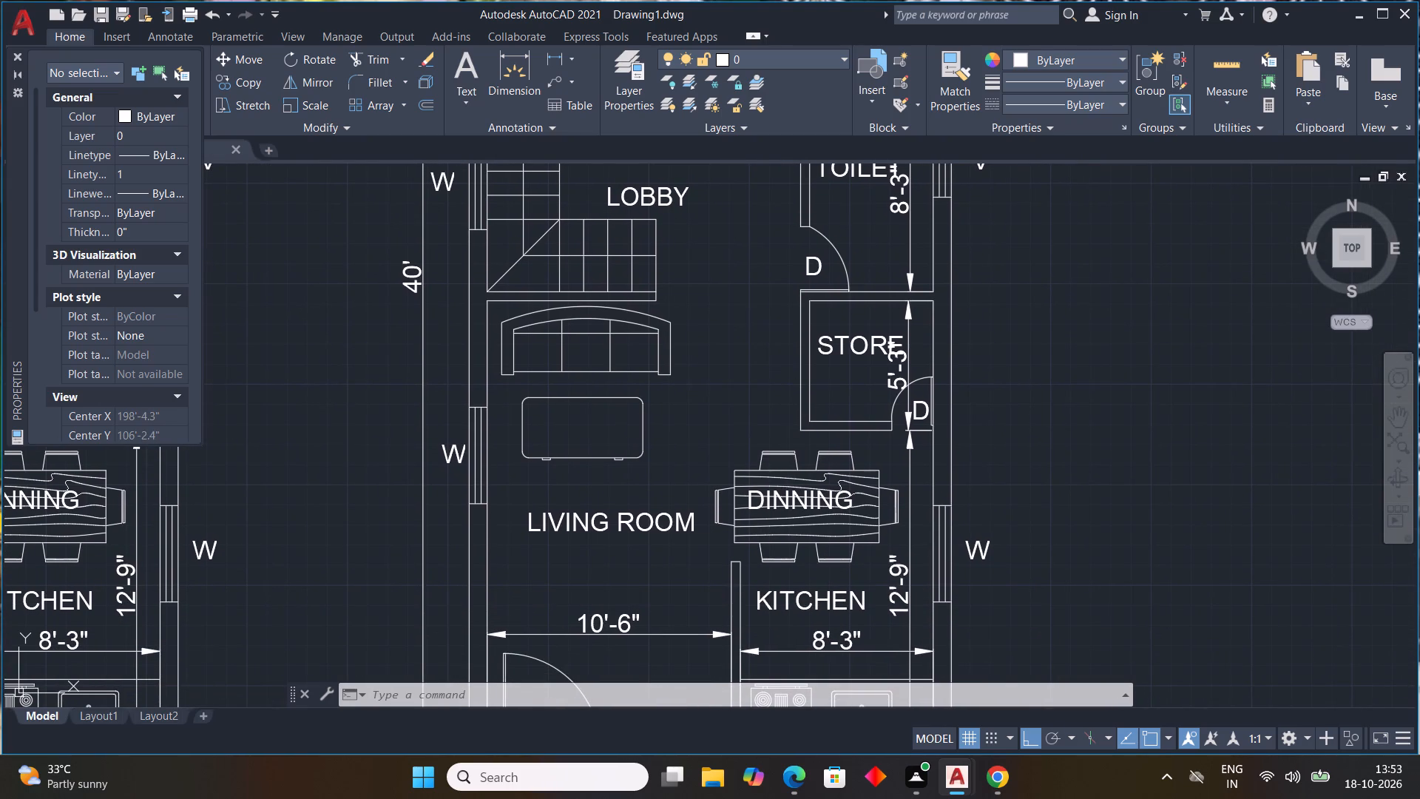
Delete the dining table and its "DINNING" label from the first floor plan.
{"action": "left_click", "coordinate": [789, 461]}
{"action": "left_click", "coordinate": [801, 449]}
{"action": "left_click", "coordinate": [868, 465]}
{"action": "left_click", "coordinate": [815, 518]}
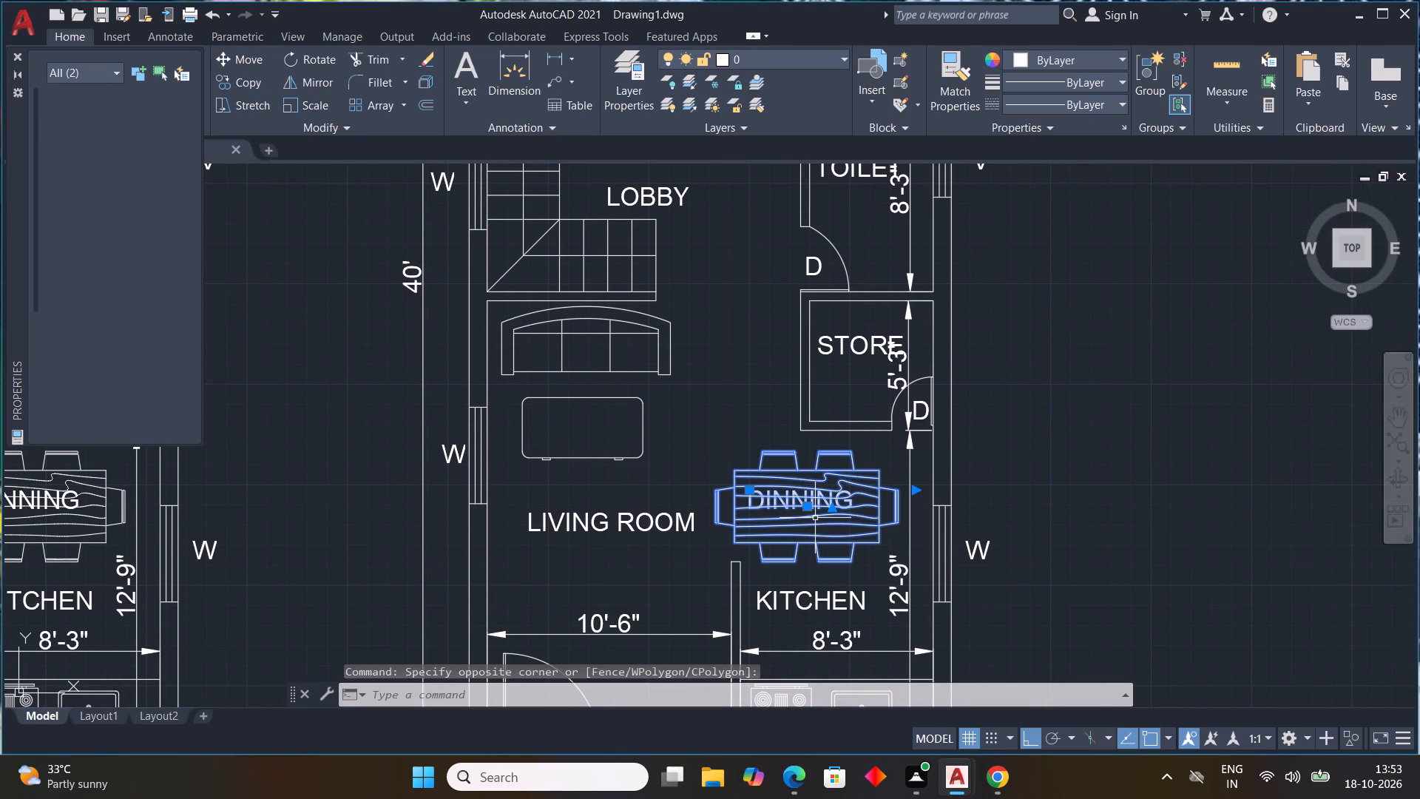
{"action": "key", "text": "Delete"}
Draw a 9" vertical line across the bottom outer wall at the kitchen's lower inner corner beside the living room partition.
{"action": "scroll", "coordinate": [807, 528], "scroll_direction": "up", "scroll_amount": 1}
{"action": "middle_click_drag", "start_coordinate": [807, 527], "coordinate": [755, 398]}
{"action": "scroll", "coordinate": [776, 450], "scroll_direction": "down", "scroll_amount": 1}
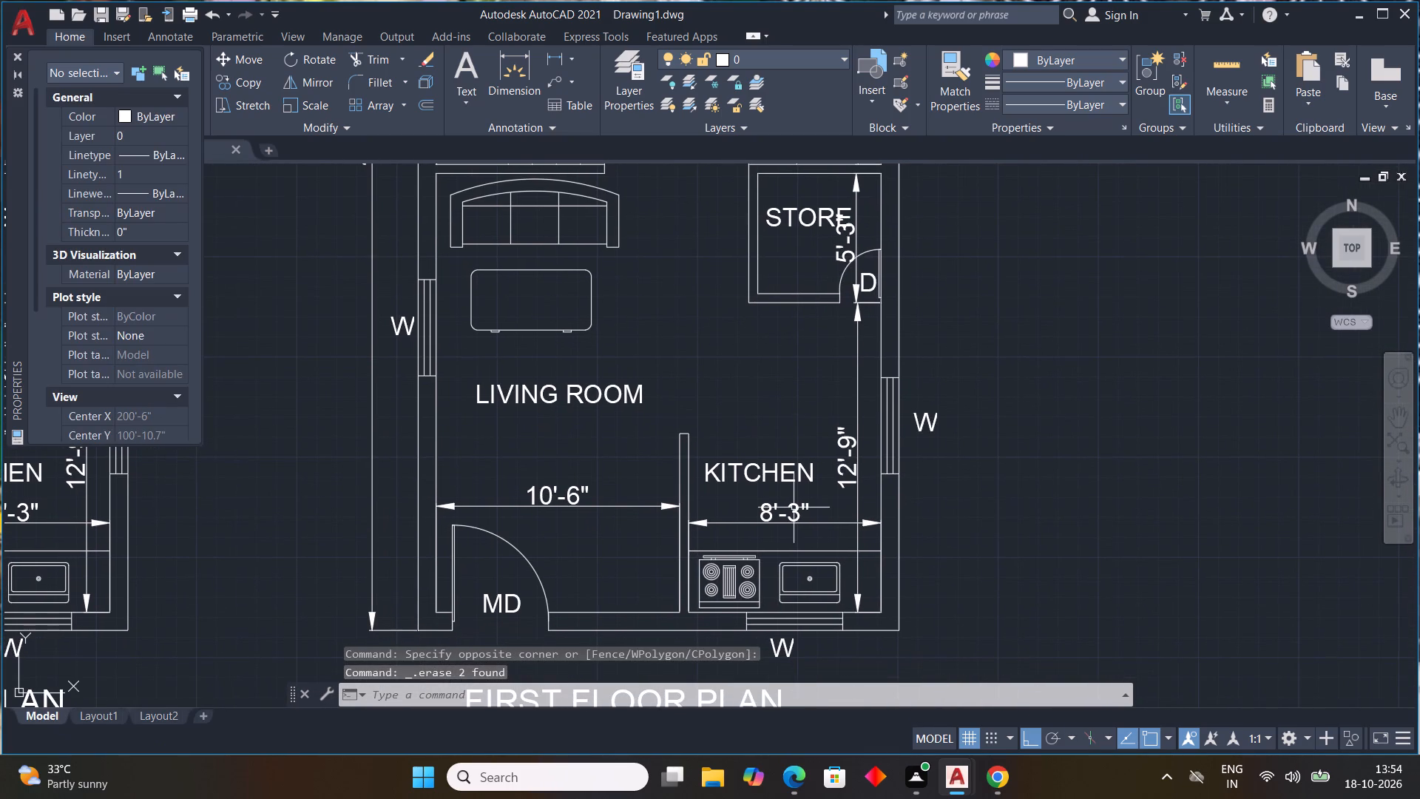
{"action": "middle_click_drag", "start_coordinate": [824, 571], "coordinate": [785, 448]}
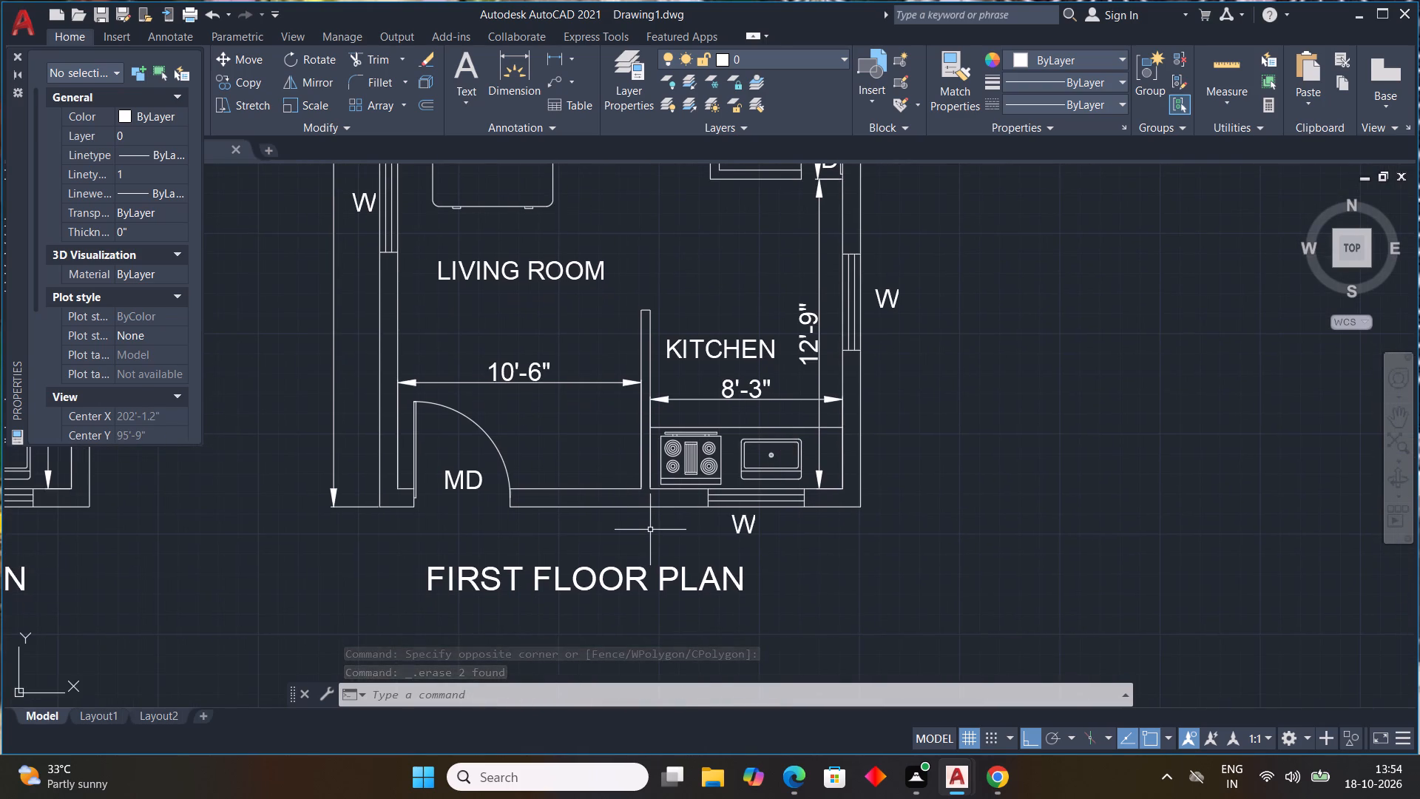
{"action": "type", "text": "L"}
{"action": "key", "text": "space"}
{"action": "scroll", "coordinate": [650, 530], "scroll_direction": "up", "scroll_amount": 3}
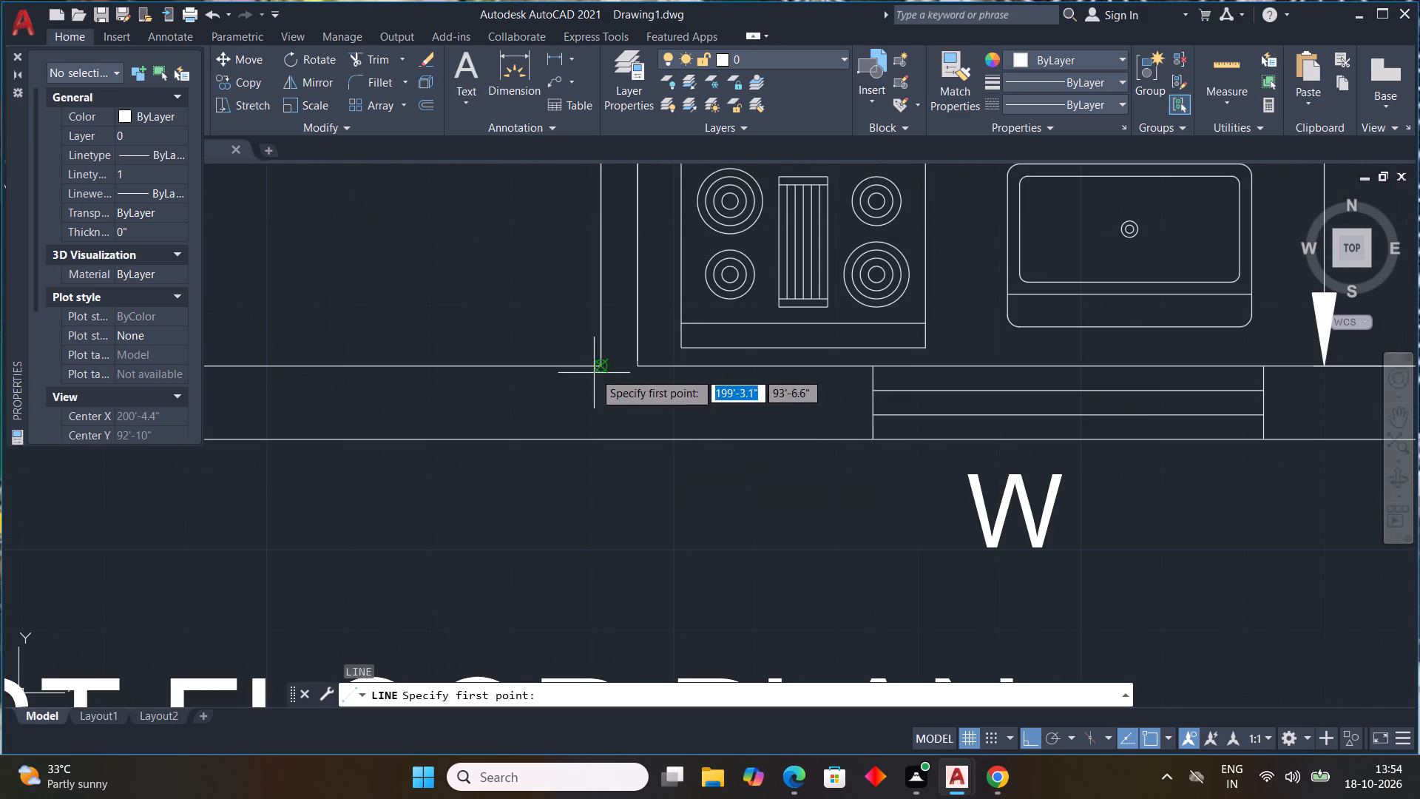
{"action": "left_click", "coordinate": [636, 365]}
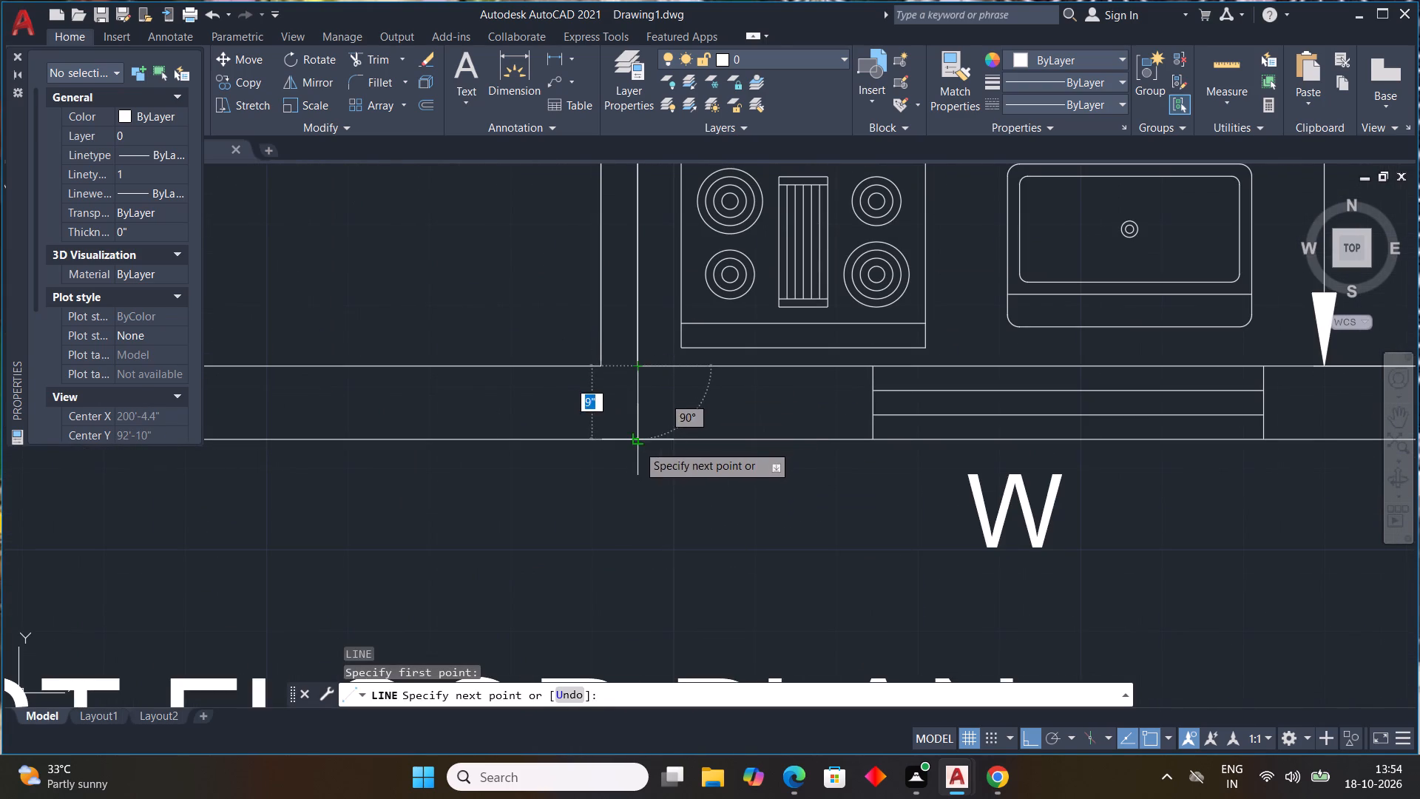
{"action": "left_click", "coordinate": [638, 445]}
{"action": "key", "text": "Escape"}
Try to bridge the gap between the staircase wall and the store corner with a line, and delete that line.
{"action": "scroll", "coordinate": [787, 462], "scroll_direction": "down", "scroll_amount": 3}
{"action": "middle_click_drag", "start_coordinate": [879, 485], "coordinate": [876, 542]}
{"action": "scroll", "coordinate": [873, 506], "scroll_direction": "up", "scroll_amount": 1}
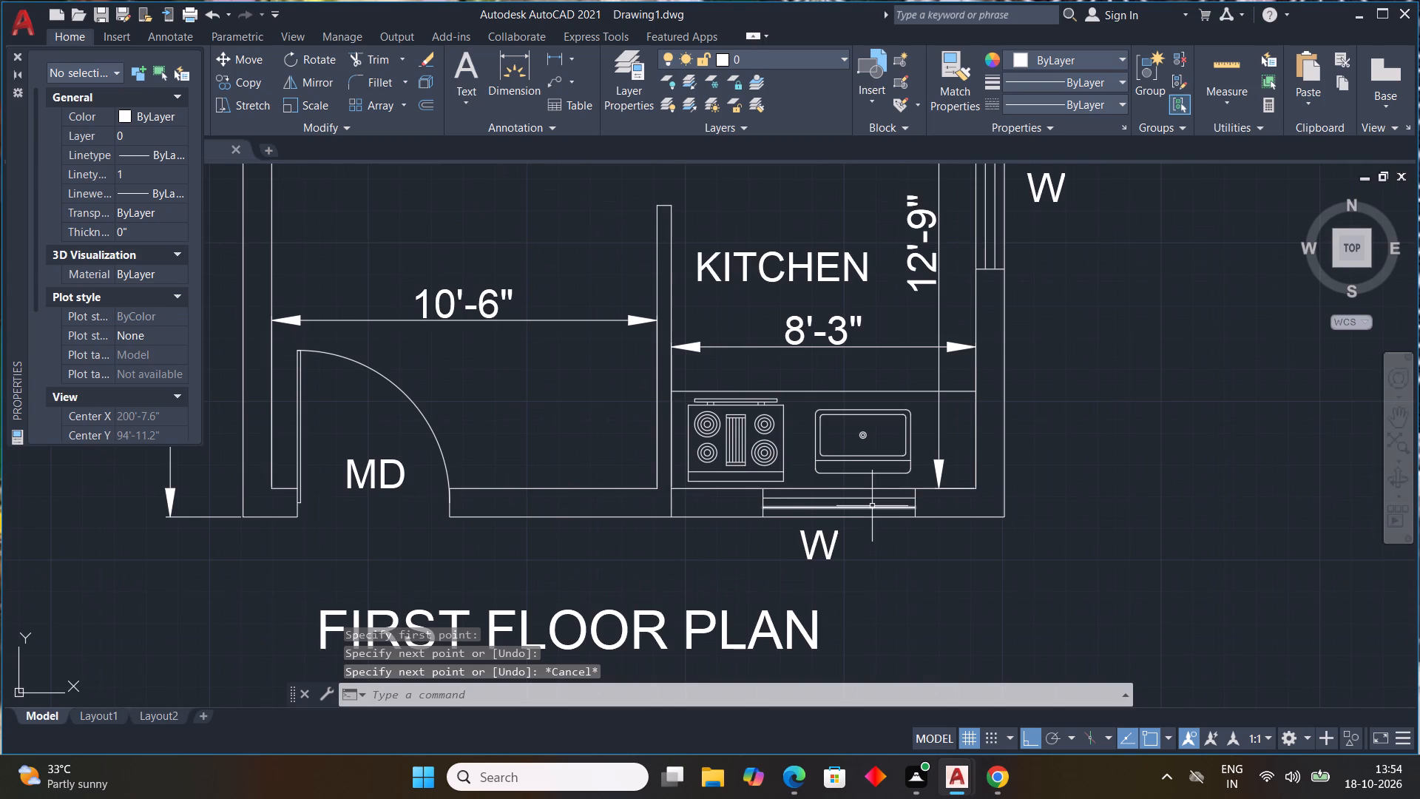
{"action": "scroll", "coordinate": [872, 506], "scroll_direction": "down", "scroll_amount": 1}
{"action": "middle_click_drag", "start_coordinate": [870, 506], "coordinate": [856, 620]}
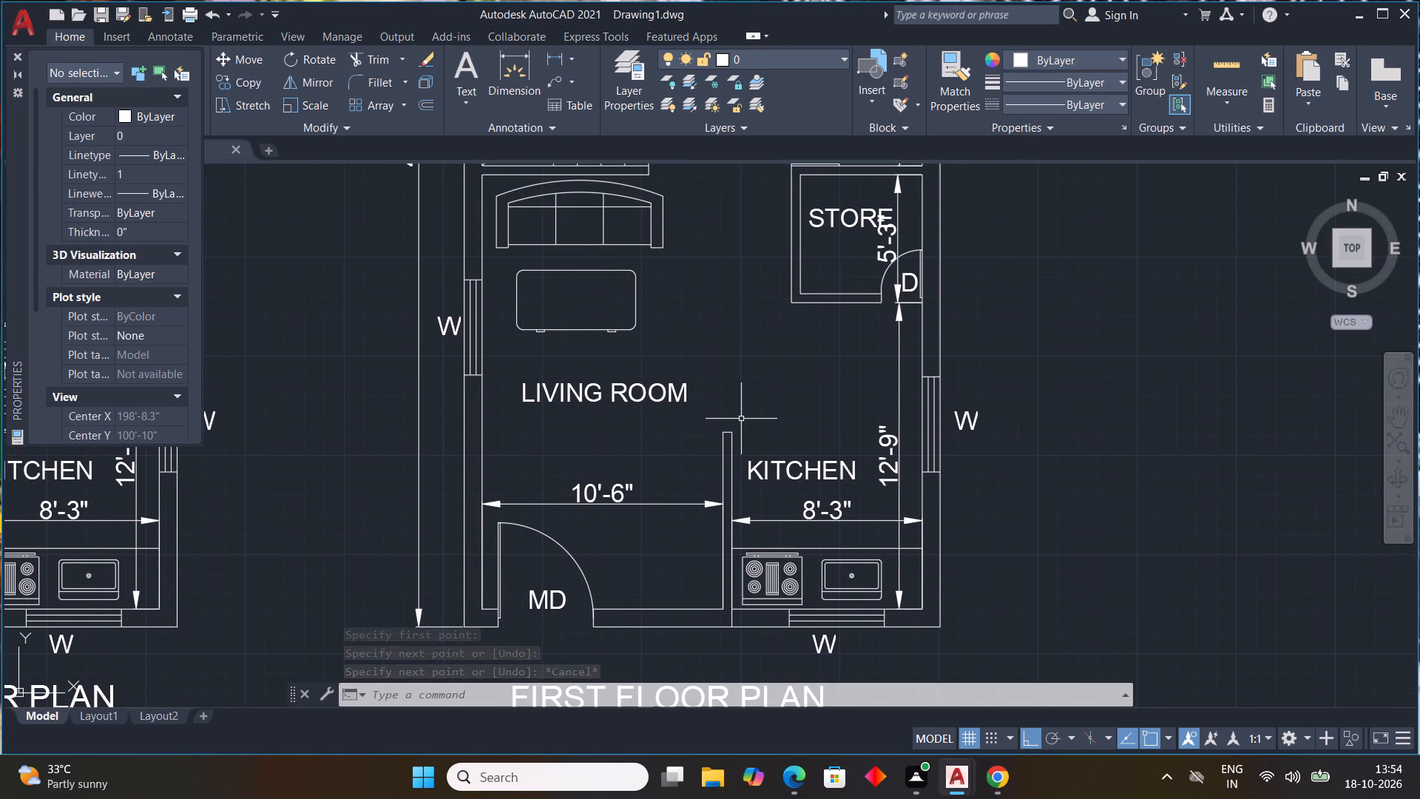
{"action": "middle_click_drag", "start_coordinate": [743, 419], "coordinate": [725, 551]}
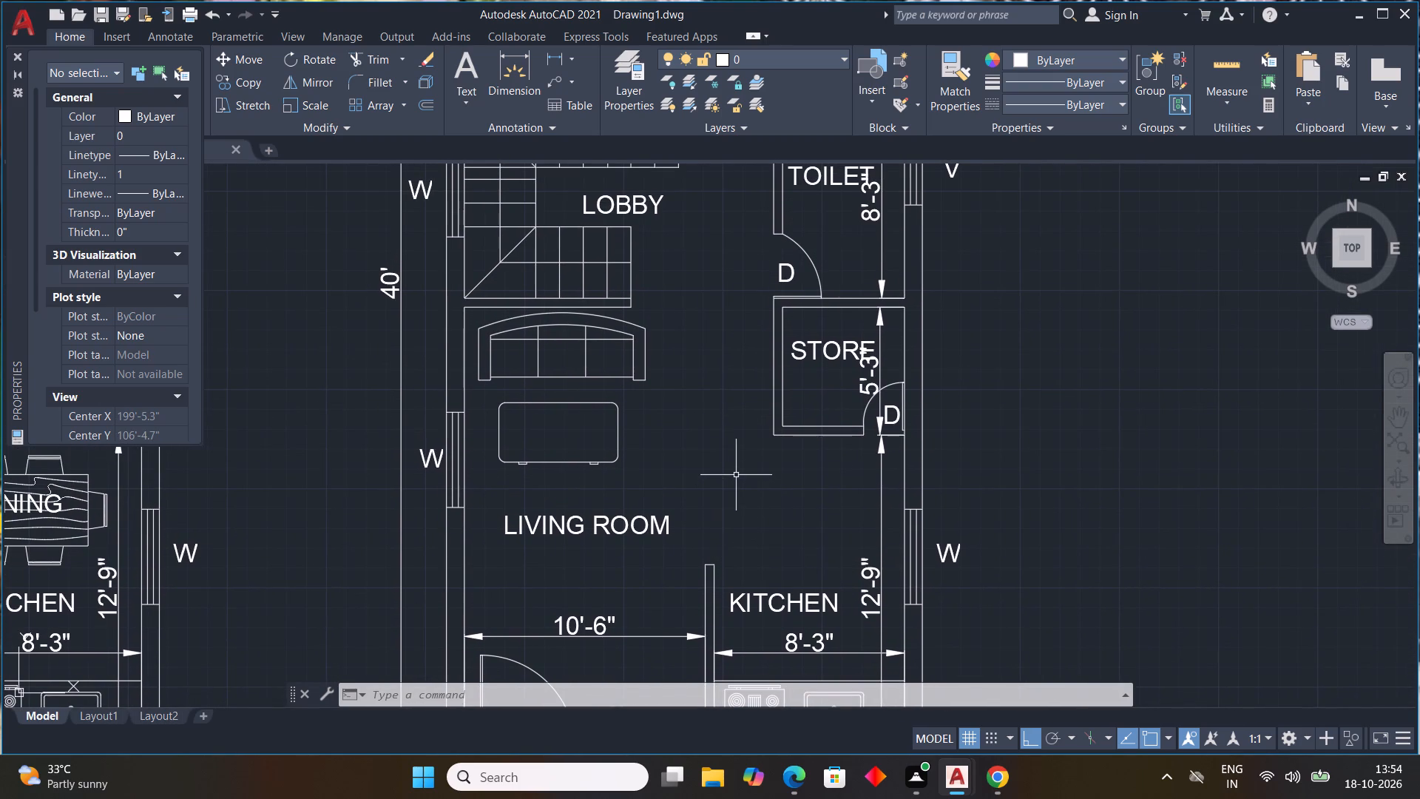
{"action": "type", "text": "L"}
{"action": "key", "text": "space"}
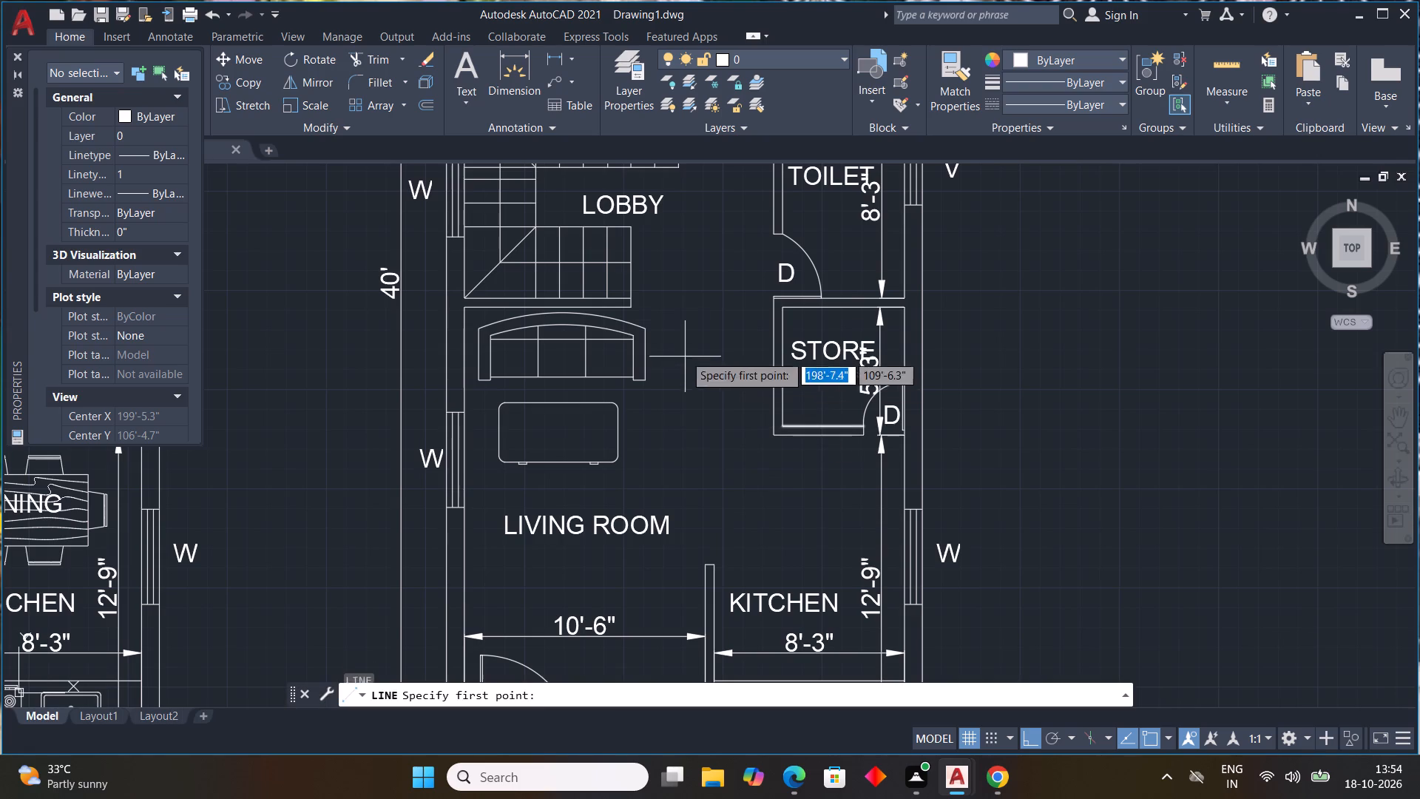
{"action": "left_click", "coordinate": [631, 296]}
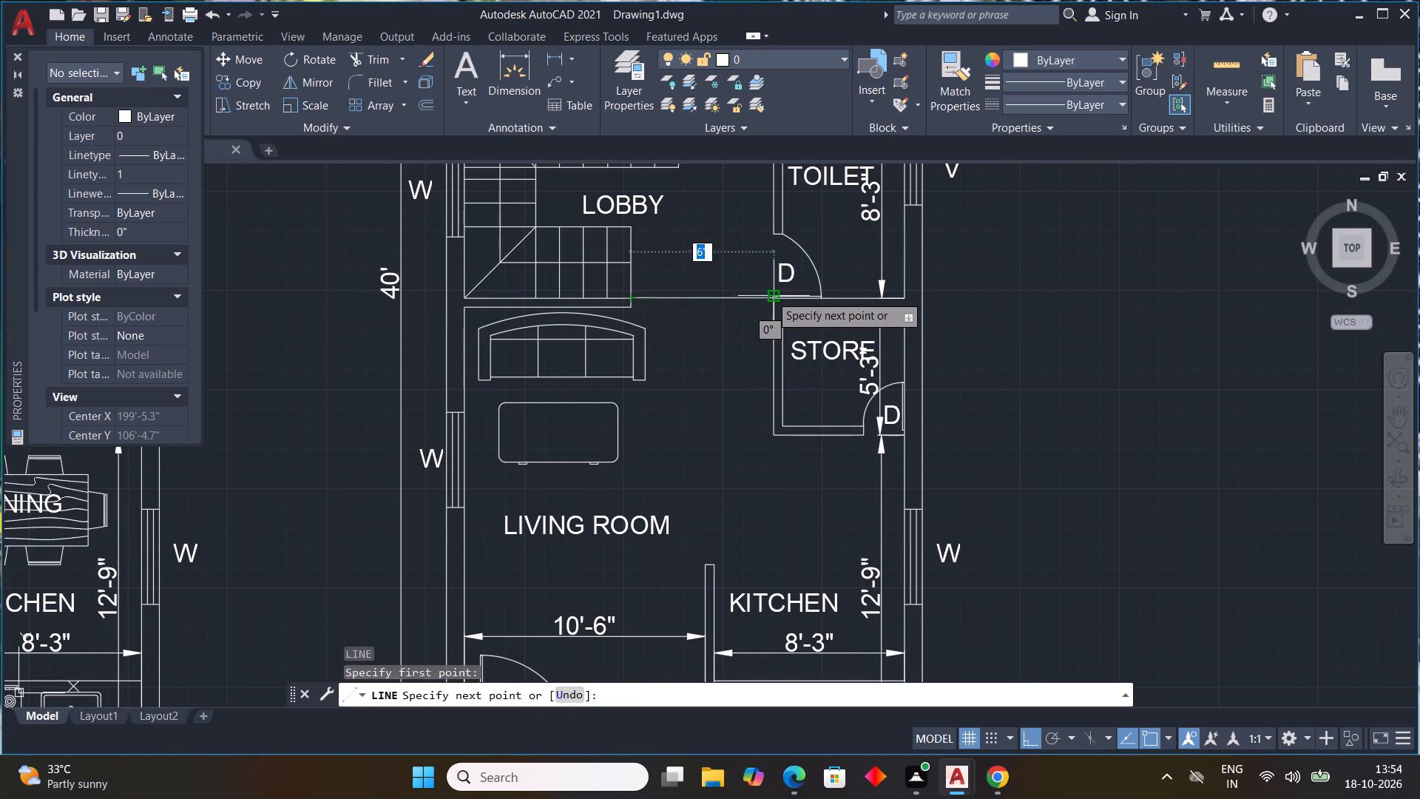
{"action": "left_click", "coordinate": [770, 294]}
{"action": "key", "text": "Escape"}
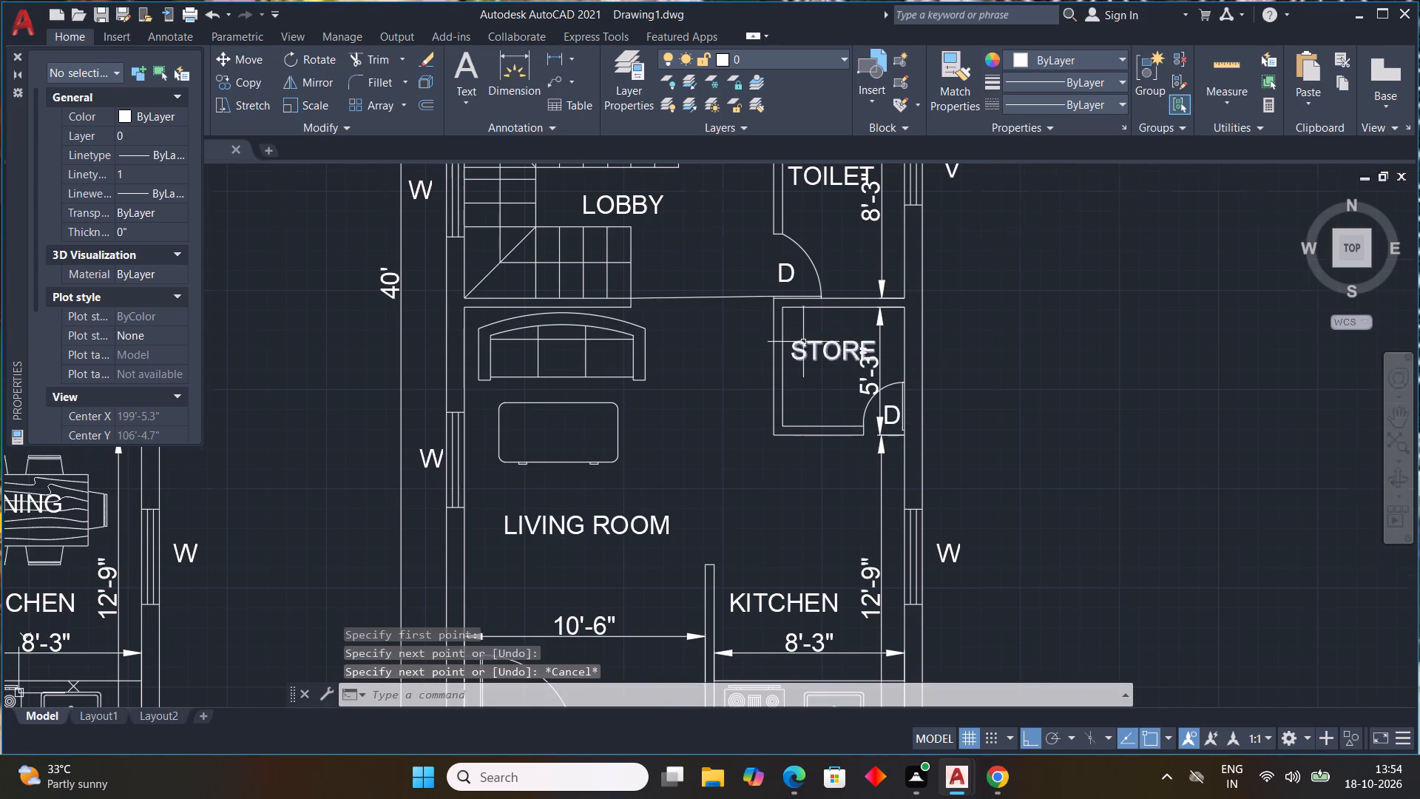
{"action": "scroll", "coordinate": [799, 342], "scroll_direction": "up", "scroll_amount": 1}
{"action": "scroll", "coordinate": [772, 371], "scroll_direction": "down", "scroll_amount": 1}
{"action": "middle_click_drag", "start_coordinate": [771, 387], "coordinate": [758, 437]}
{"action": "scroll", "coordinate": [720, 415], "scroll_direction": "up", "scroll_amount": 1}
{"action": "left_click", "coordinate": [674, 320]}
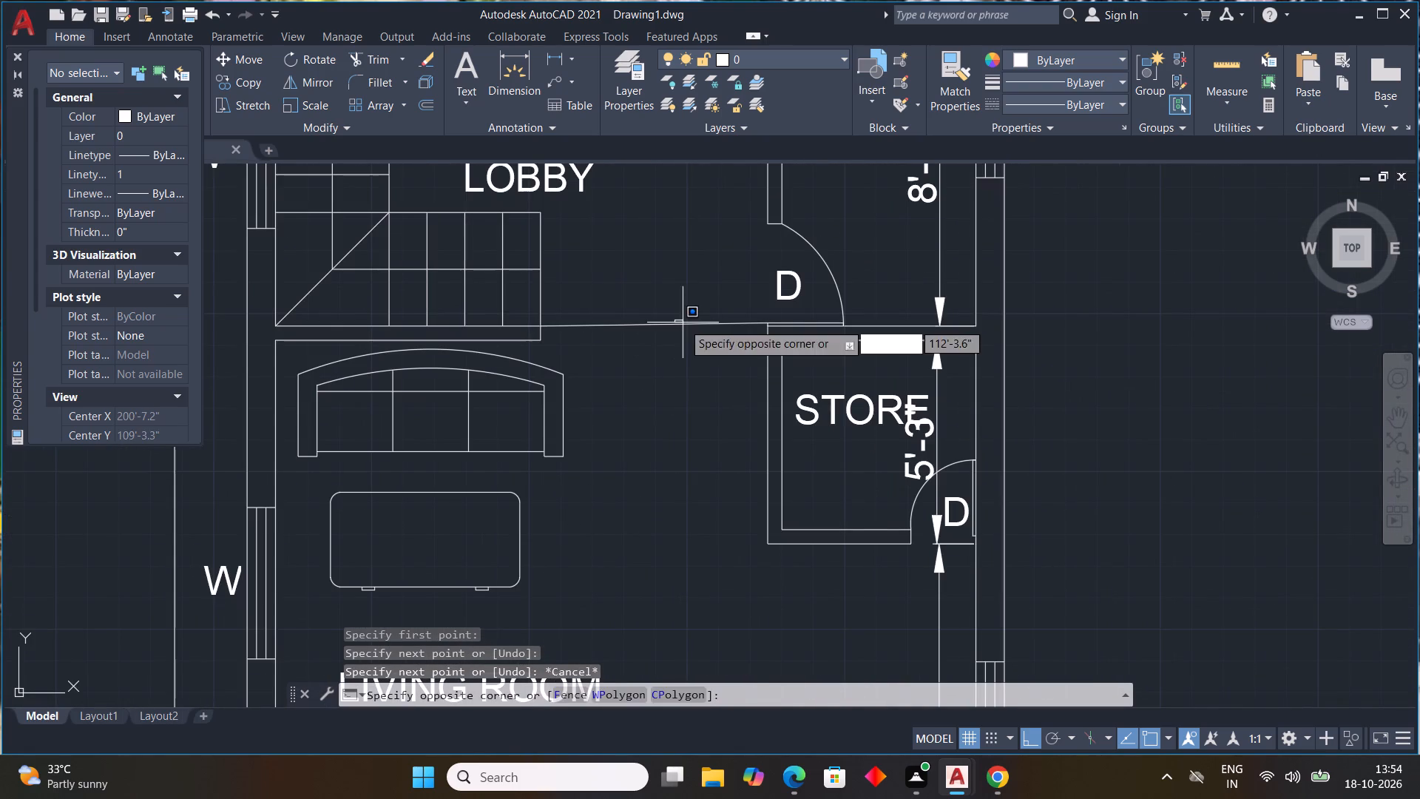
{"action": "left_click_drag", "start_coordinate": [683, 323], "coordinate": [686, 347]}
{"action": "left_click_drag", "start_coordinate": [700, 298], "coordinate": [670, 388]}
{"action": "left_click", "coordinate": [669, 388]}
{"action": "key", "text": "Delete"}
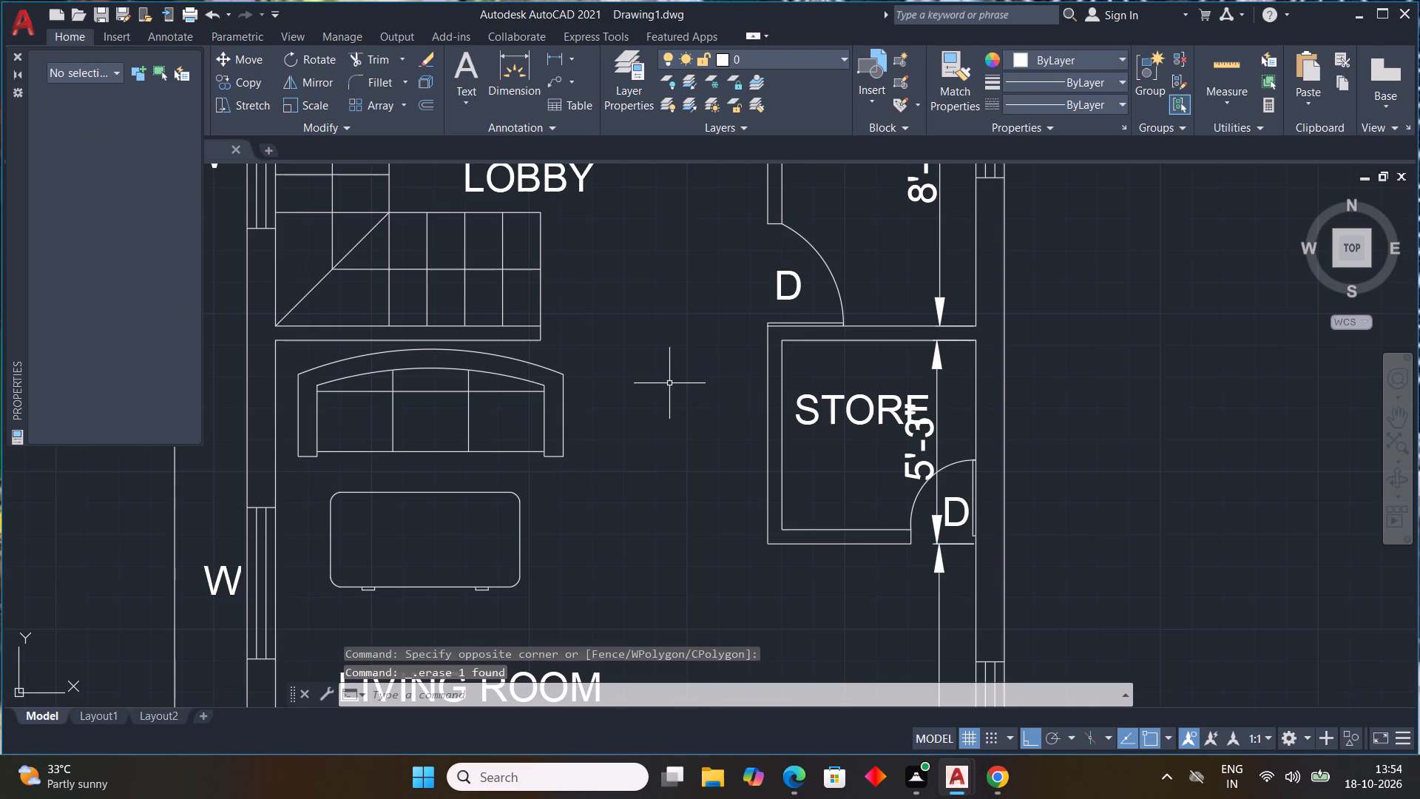
Extend both lines of the wall between the staircase and living room across to the store wall.
{"action": "key", "text": "e"}
{"action": "type", "text": "X"}
{"action": "key", "text": "space"}
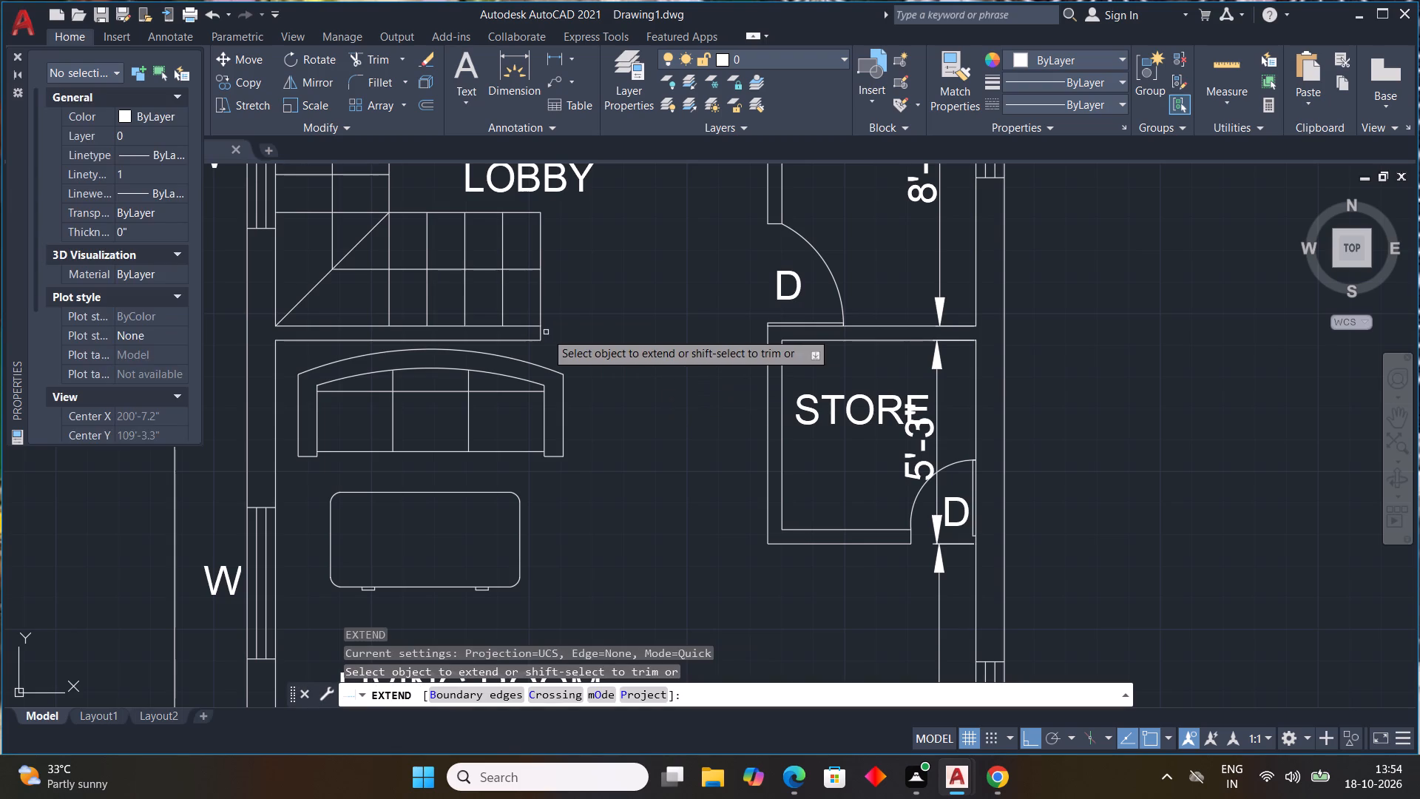
{"action": "left_click", "coordinate": [521, 324]}
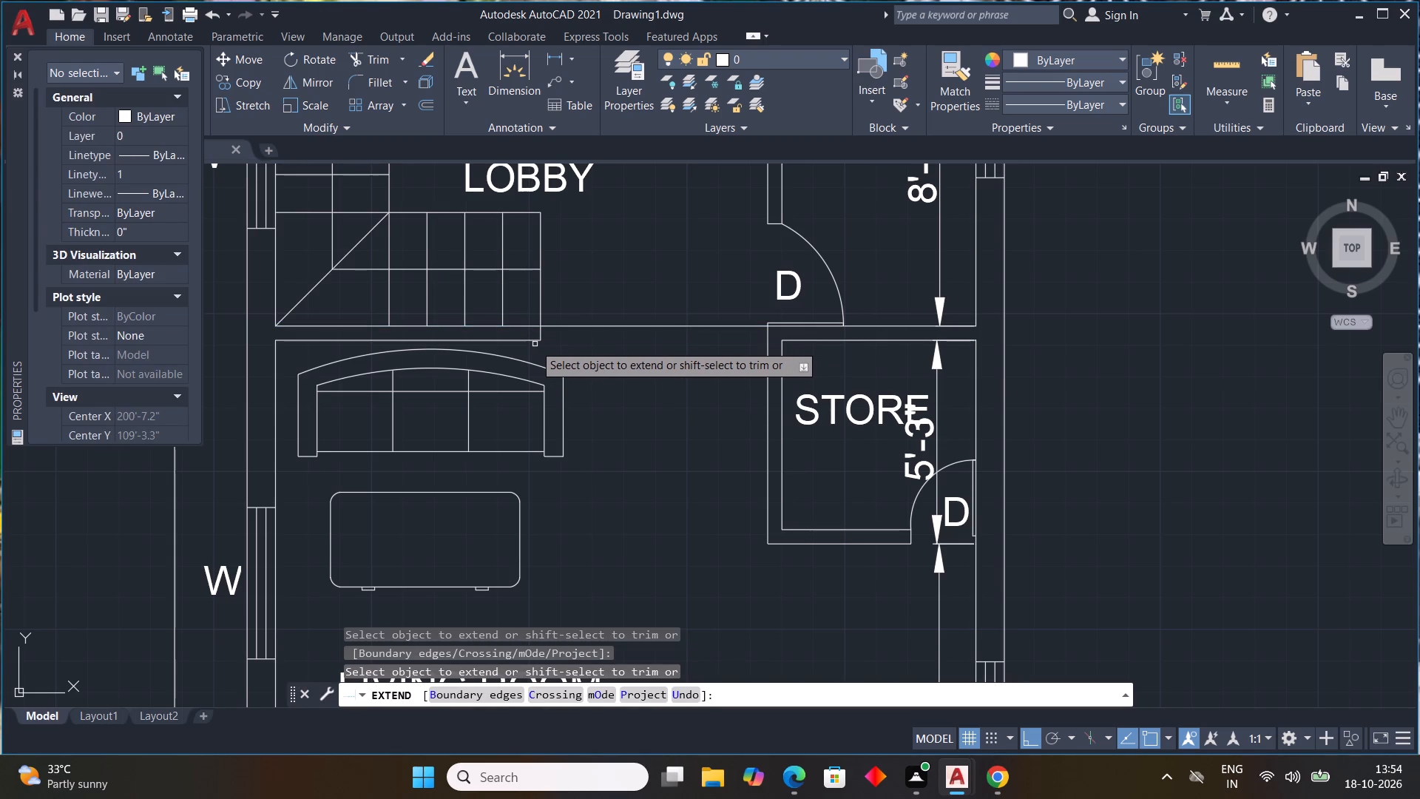
{"action": "left_click", "coordinate": [532, 339]}
{"action": "key", "text": "Escape"}
{"action": "key", "text": "Escape"}
{"action": "key", "text": "Escape"}
{"action": "key", "text": "Escape"}
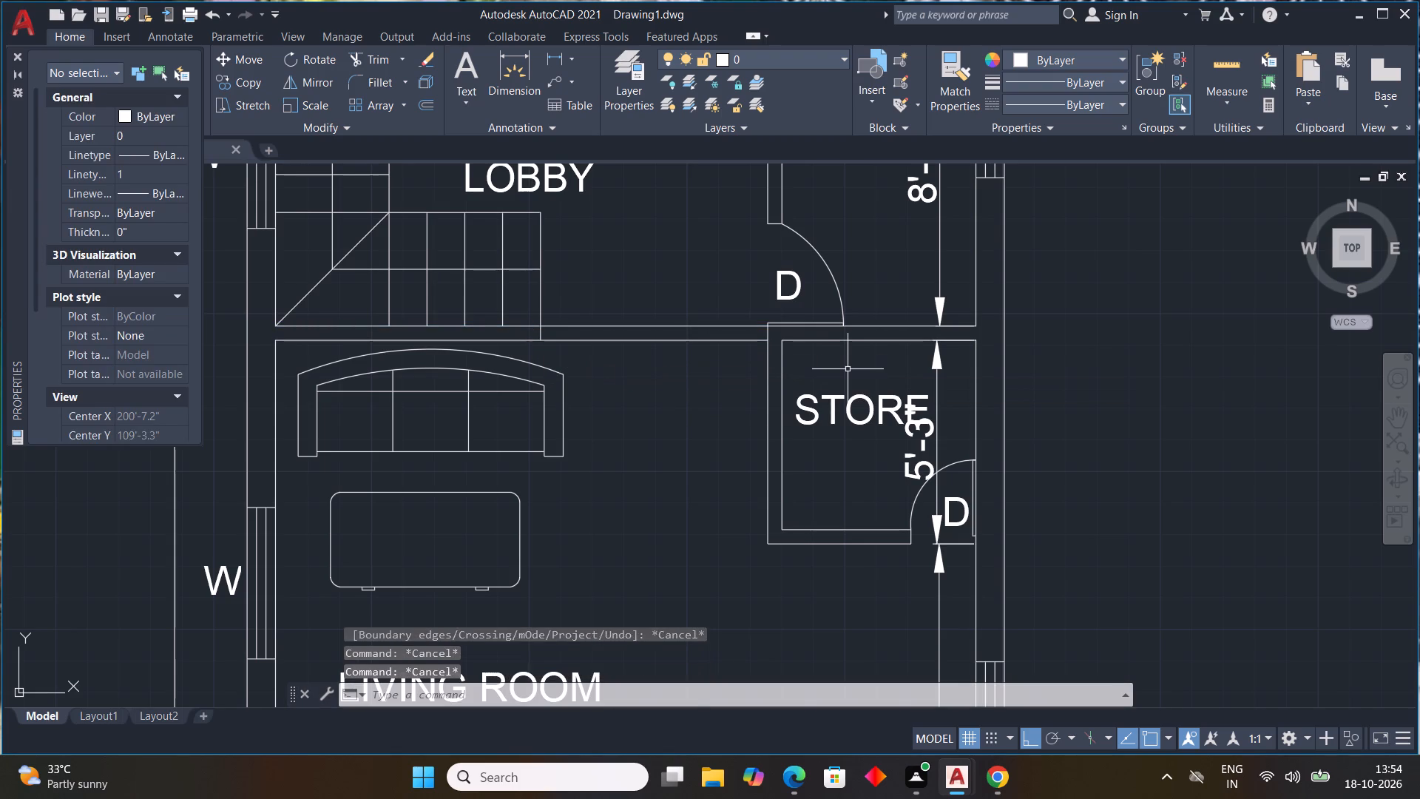
{"action": "key", "text": "Escape"}
{"action": "key", "text": "Escape"}
{"action": "key", "text": "Escape"}
{"action": "key", "text": "Escape"}
{"action": "key", "text": "Escape"}
{"action": "key", "text": "Escape"}
{"action": "key", "text": "Escape"}
{"action": "key", "text": "Escape"}
{"action": "key", "text": "Escape"}
{"action": "key", "text": "Escape"}
{"action": "key", "text": "Escape"}
Extend both lines of the partition between the living room and kitchen up to the lobby wall.
{"action": "middle_click_drag", "start_coordinate": [834, 369], "coordinate": [694, 252]}
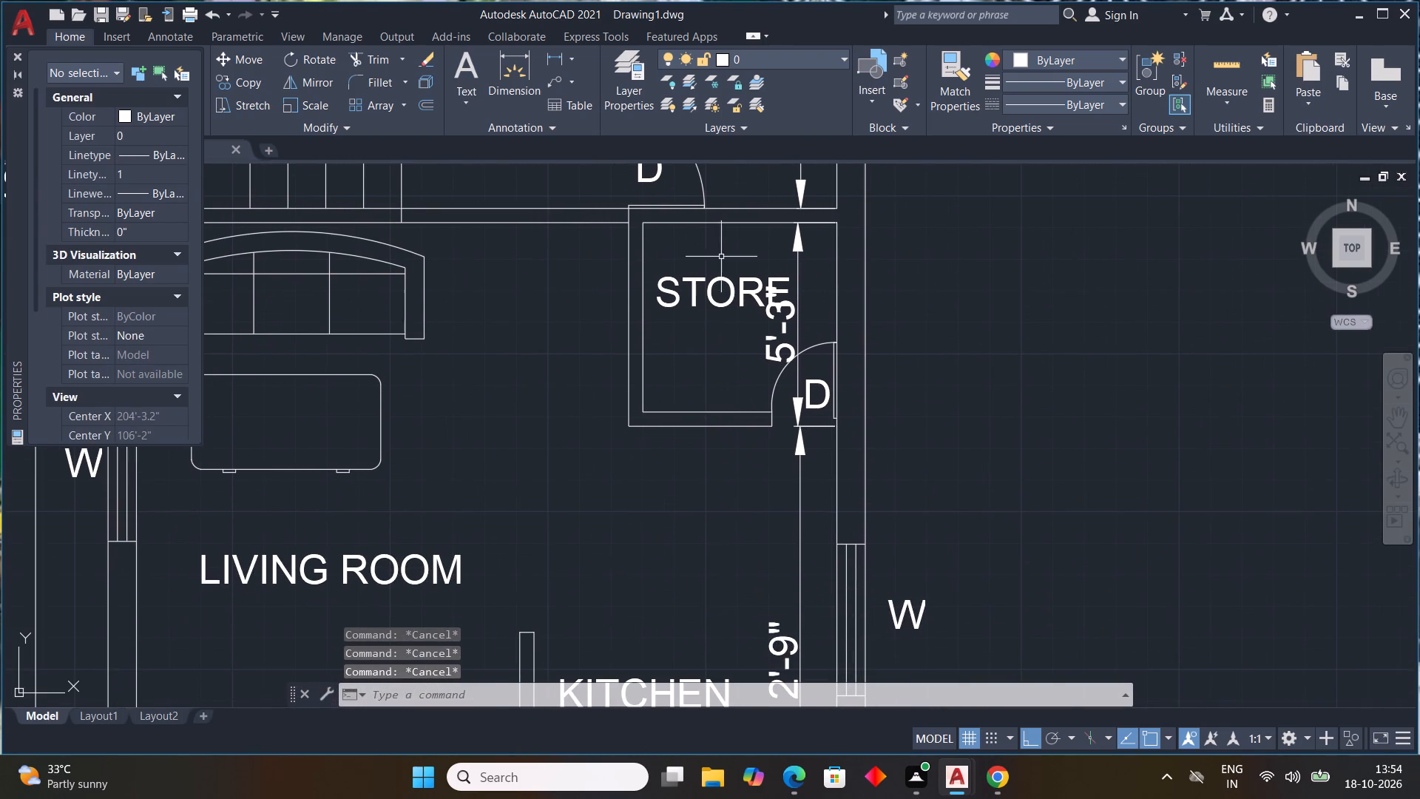
{"action": "type", "text": "EX"}
{"action": "key", "text": "space"}
{"action": "scroll", "coordinate": [546, 578], "scroll_direction": "down", "scroll_amount": 1}
{"action": "middle_click_drag", "start_coordinate": [546, 575], "coordinate": [544, 493]}
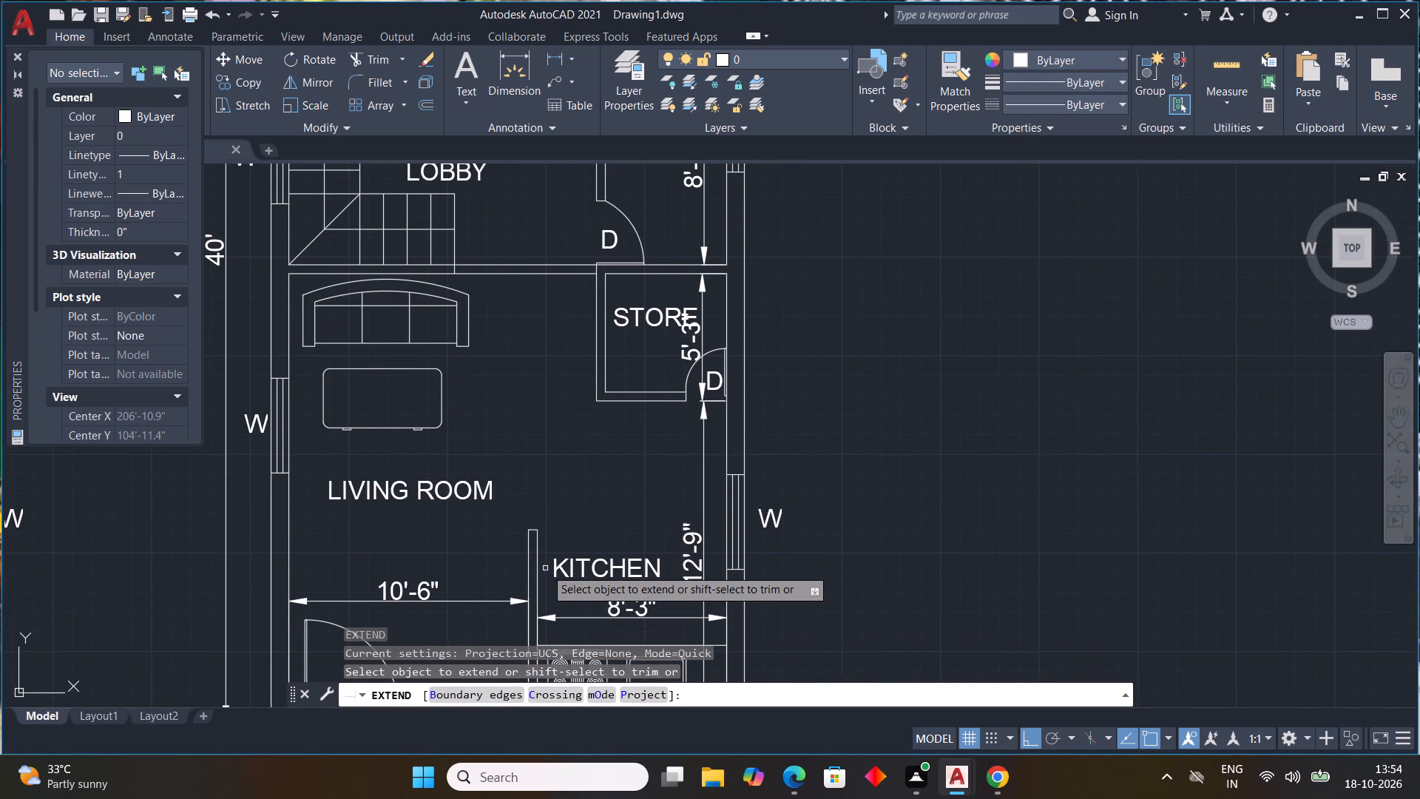
{"action": "left_click", "coordinate": [539, 564]}
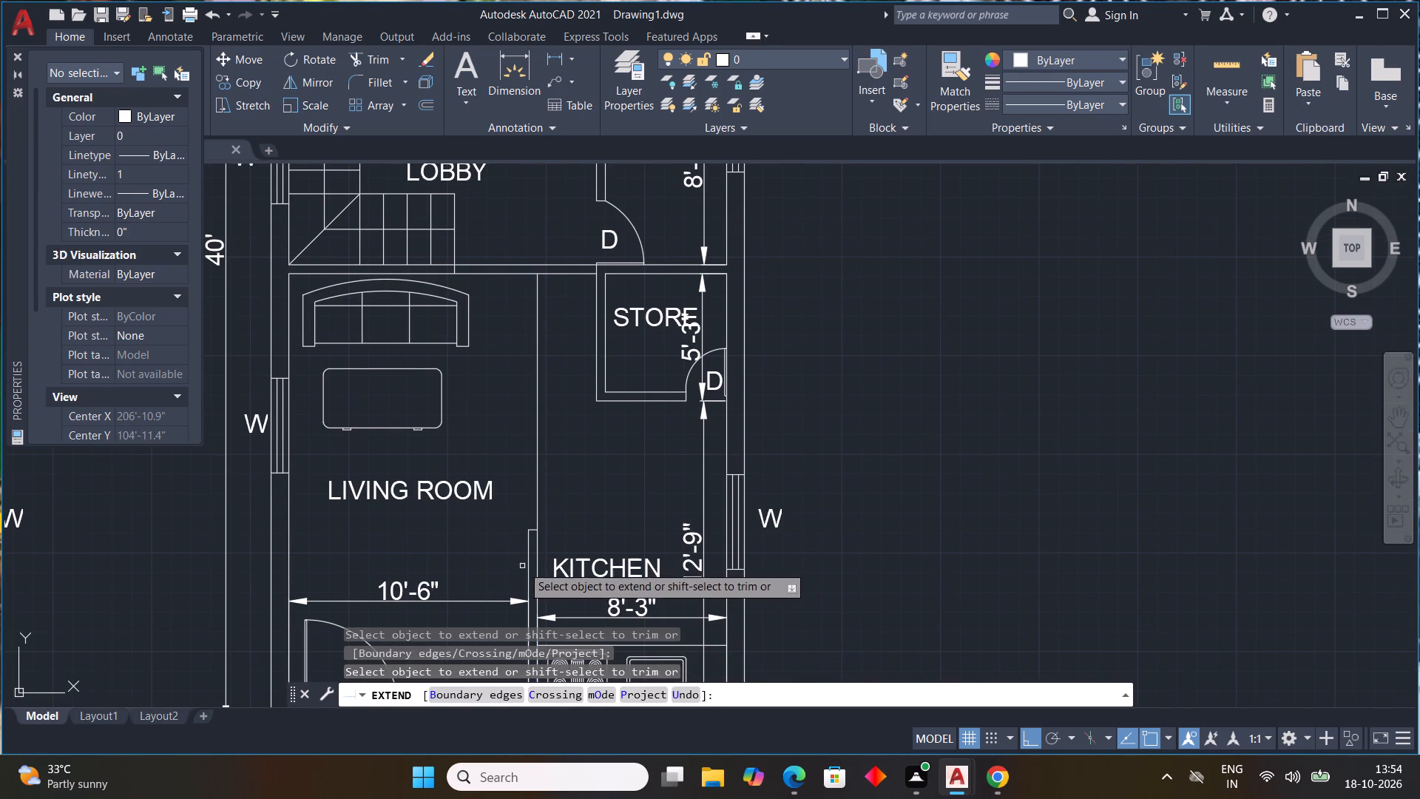
{"action": "left_click", "coordinate": [529, 553]}
{"action": "key", "text": "Escape"}
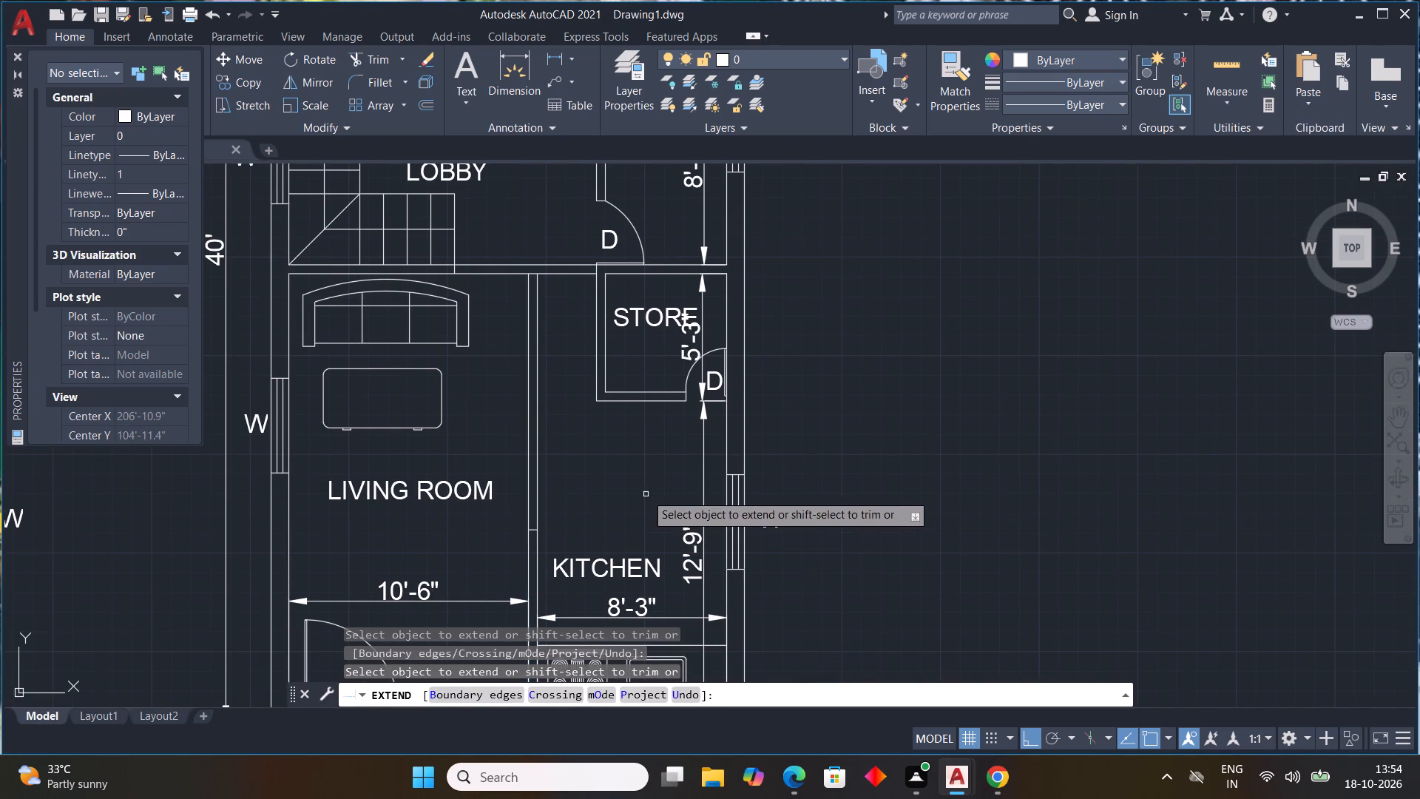
Draw a 4.5" vertical line across the lobby wall, continuing the kitchen-side line of the extended partition.
{"action": "middle_click_drag", "start_coordinate": [577, 383], "coordinate": [579, 527]}
{"action": "key", "text": "l"}
{"action": "key", "text": "space"}
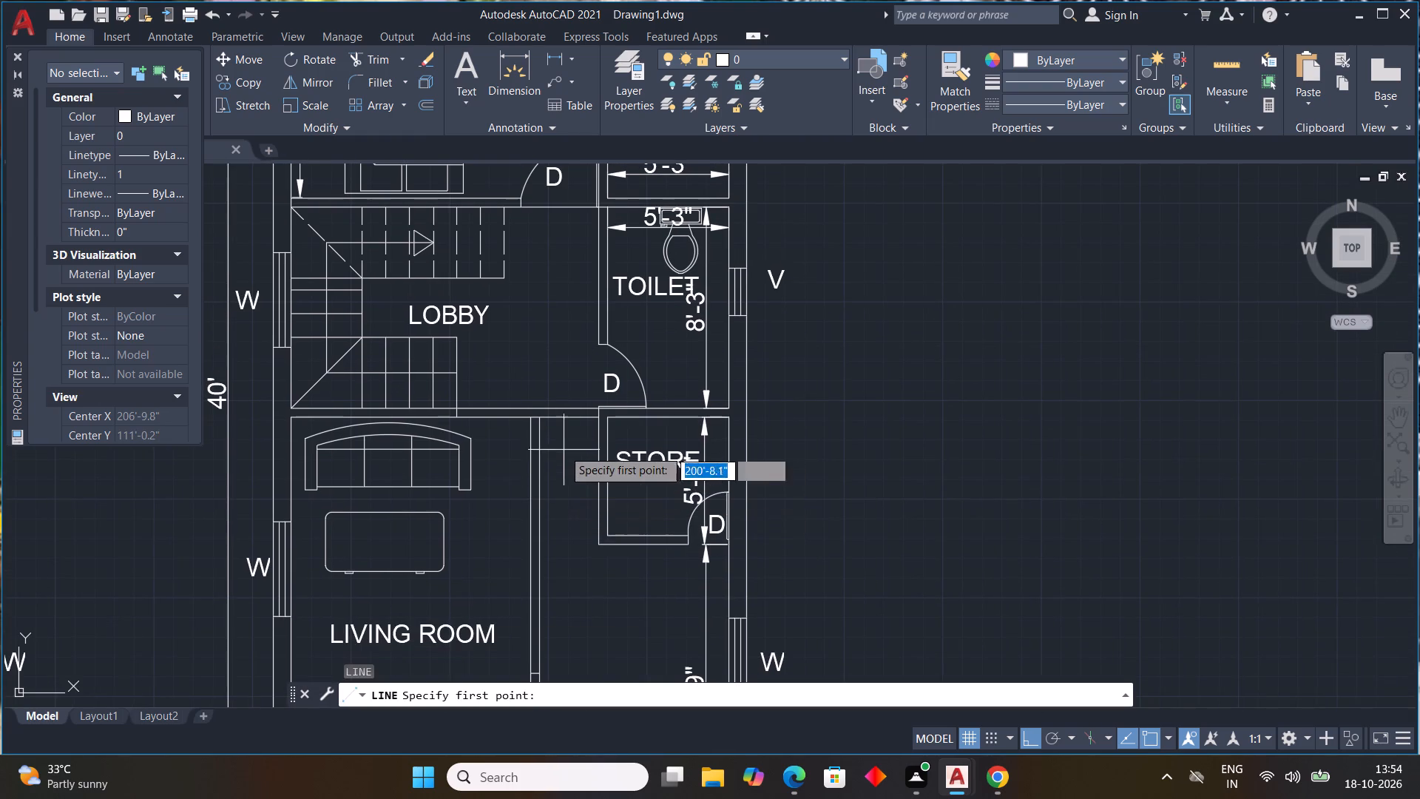
{"action": "scroll", "coordinate": [534, 418], "scroll_direction": "up", "scroll_amount": 2}
{"action": "left_click", "coordinate": [539, 415]}
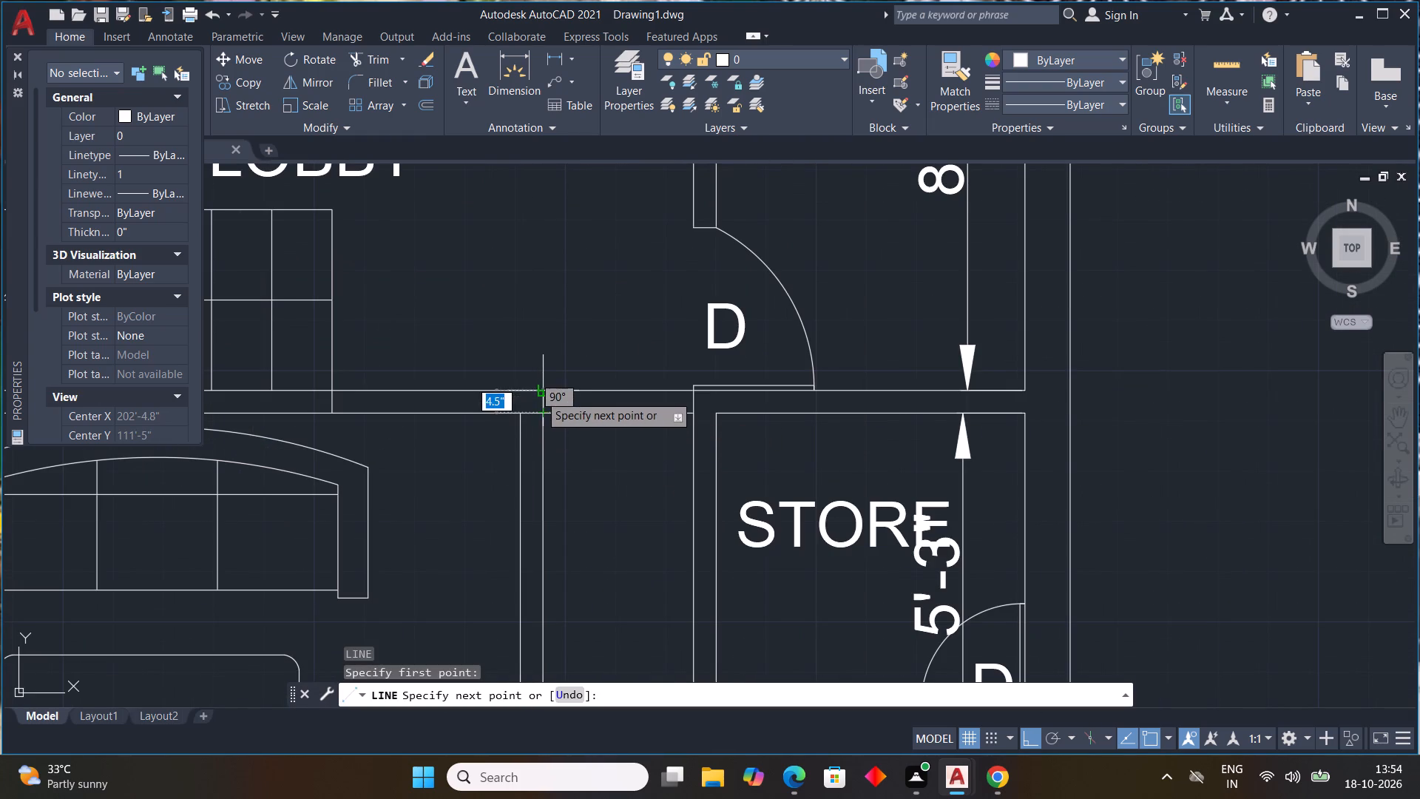
{"action": "left_click", "coordinate": [539, 394]}
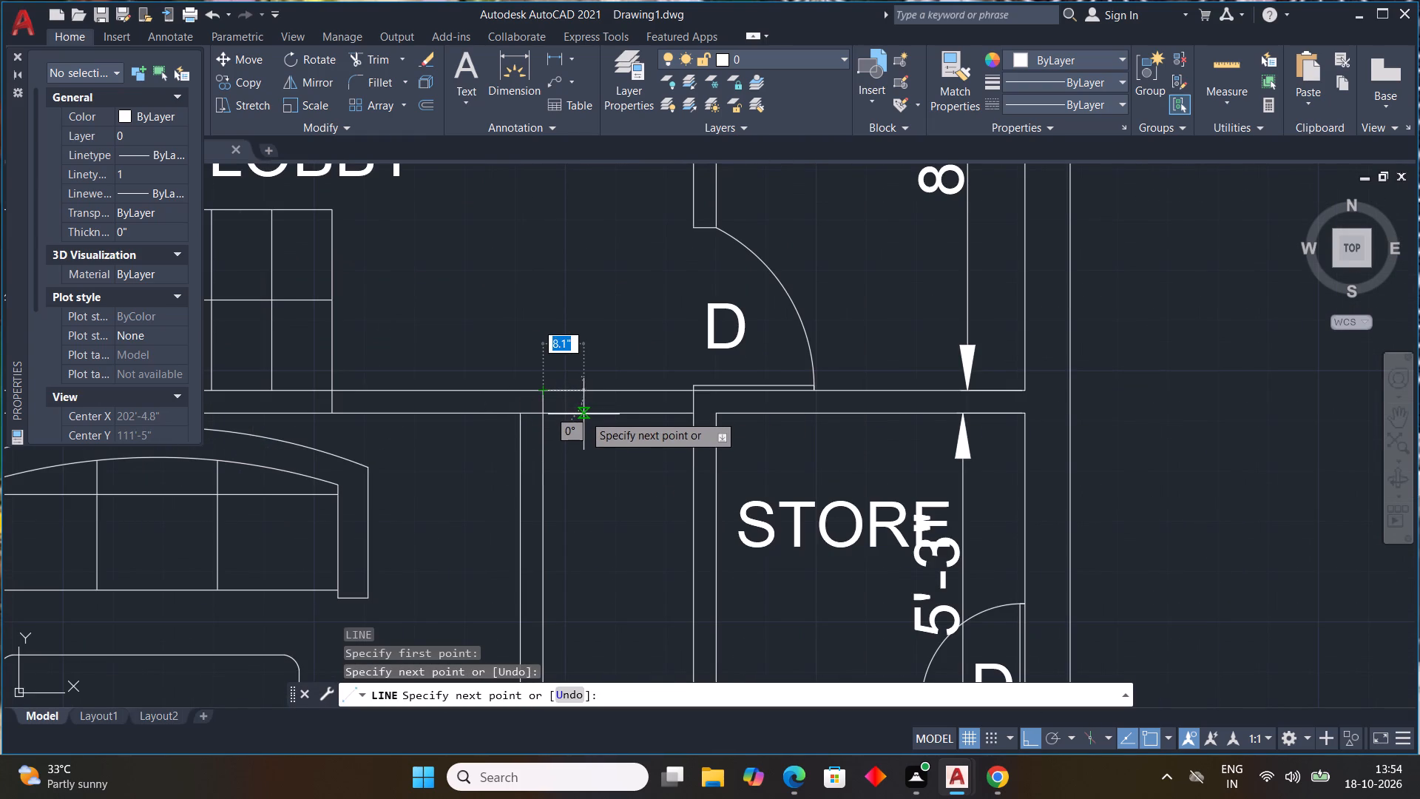
{"action": "key", "text": "Escape"}
Draw a short horizontal line across the top of the store's side wall, joining it to the extended lobby wall line.
{"action": "middle_click_drag", "start_coordinate": [598, 461], "coordinate": [617, 433]}
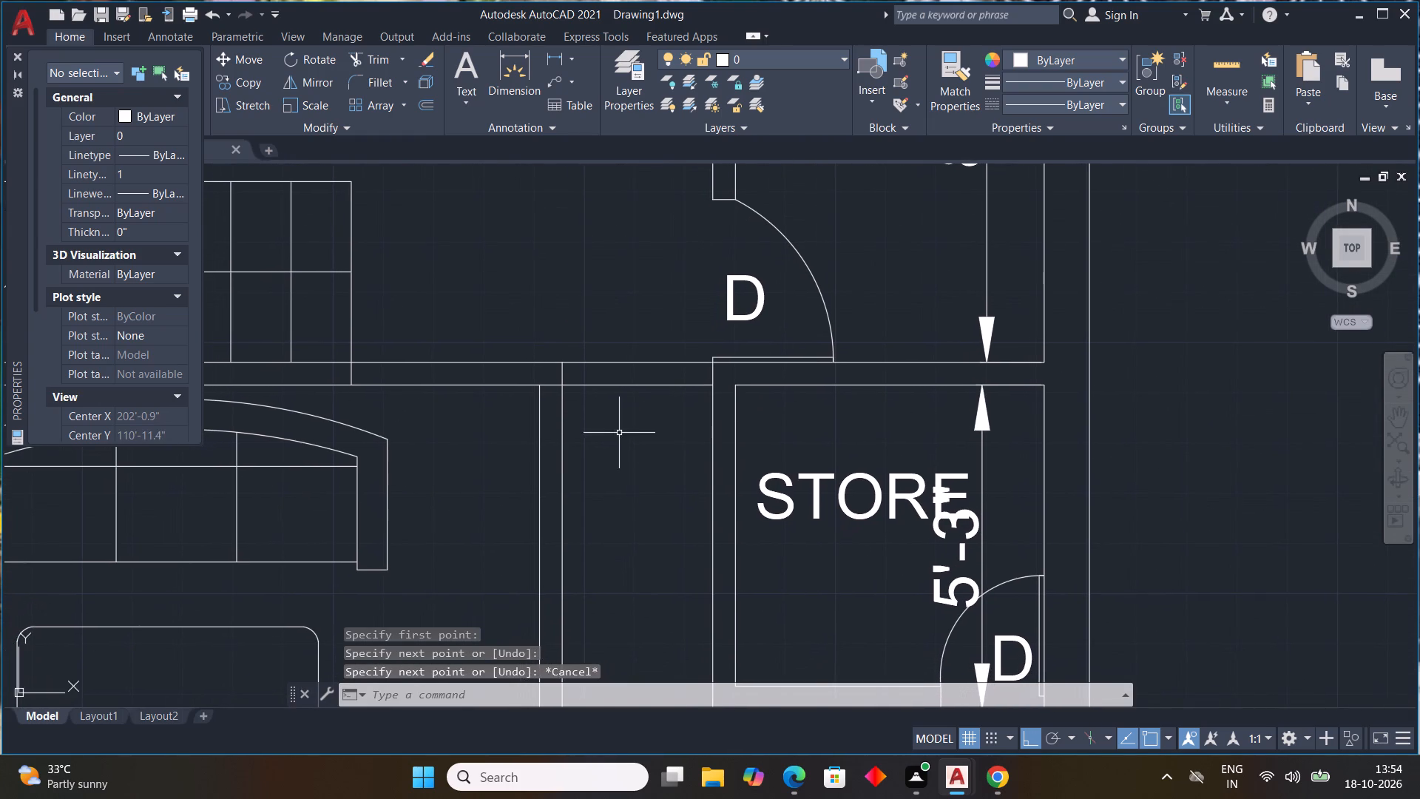
{"action": "scroll", "coordinate": [640, 441], "scroll_direction": "down", "scroll_amount": 2}
{"action": "scroll", "coordinate": [669, 416], "scroll_direction": "up", "scroll_amount": 2}
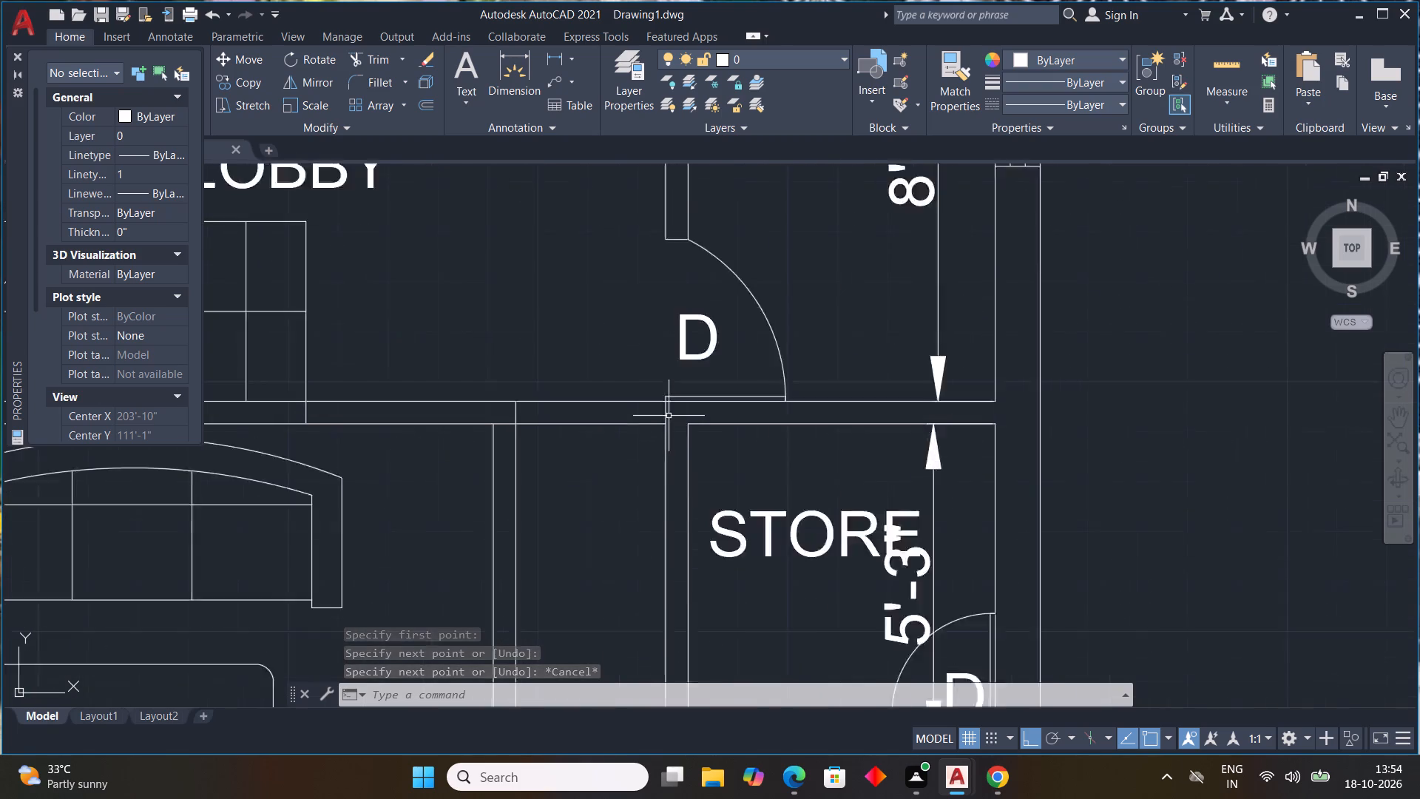
{"action": "scroll", "coordinate": [669, 416], "scroll_direction": "up", "scroll_amount": 1}
{"action": "key", "text": "l"}
{"action": "key", "text": "space"}
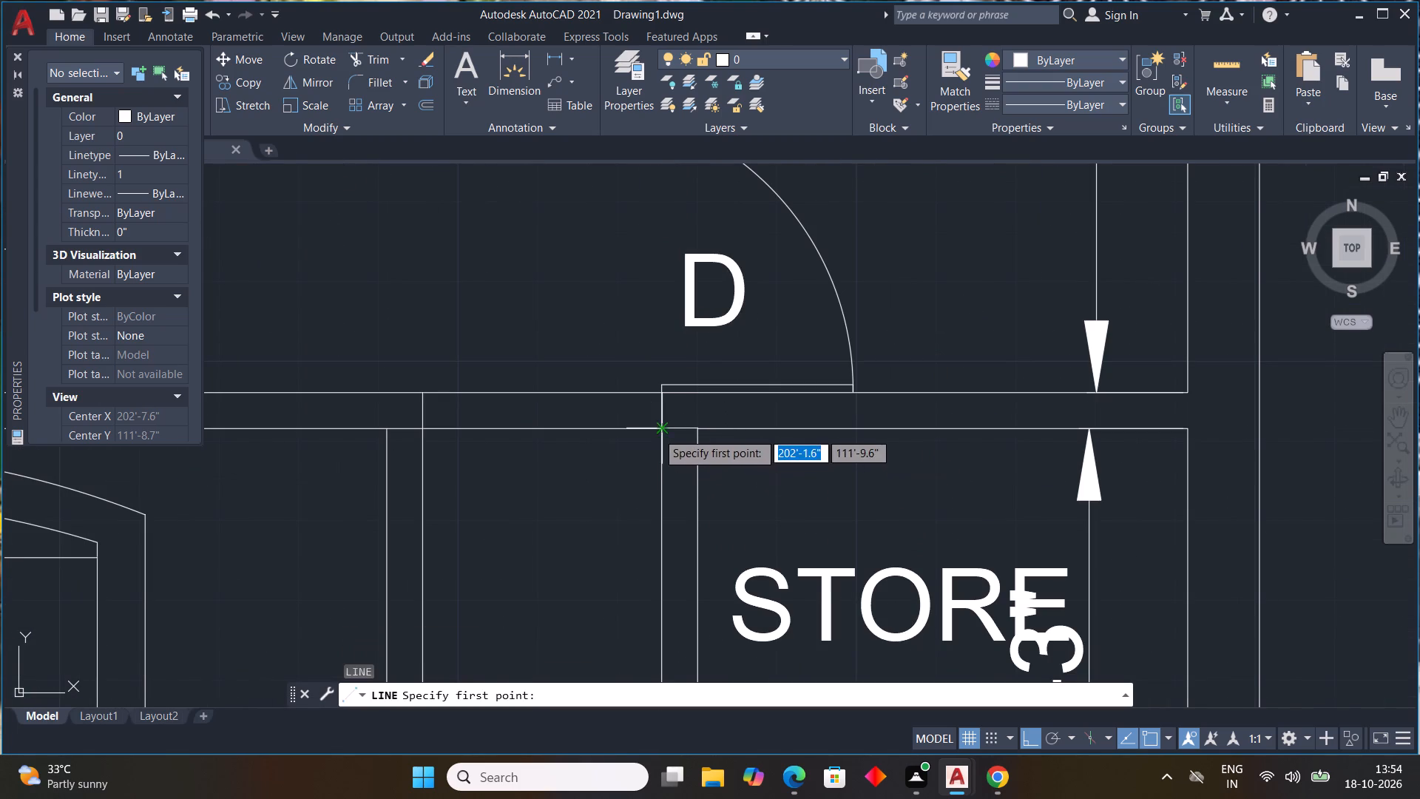
{"action": "left_click", "coordinate": [657, 432]}
{"action": "left_click", "coordinate": [698, 428]}
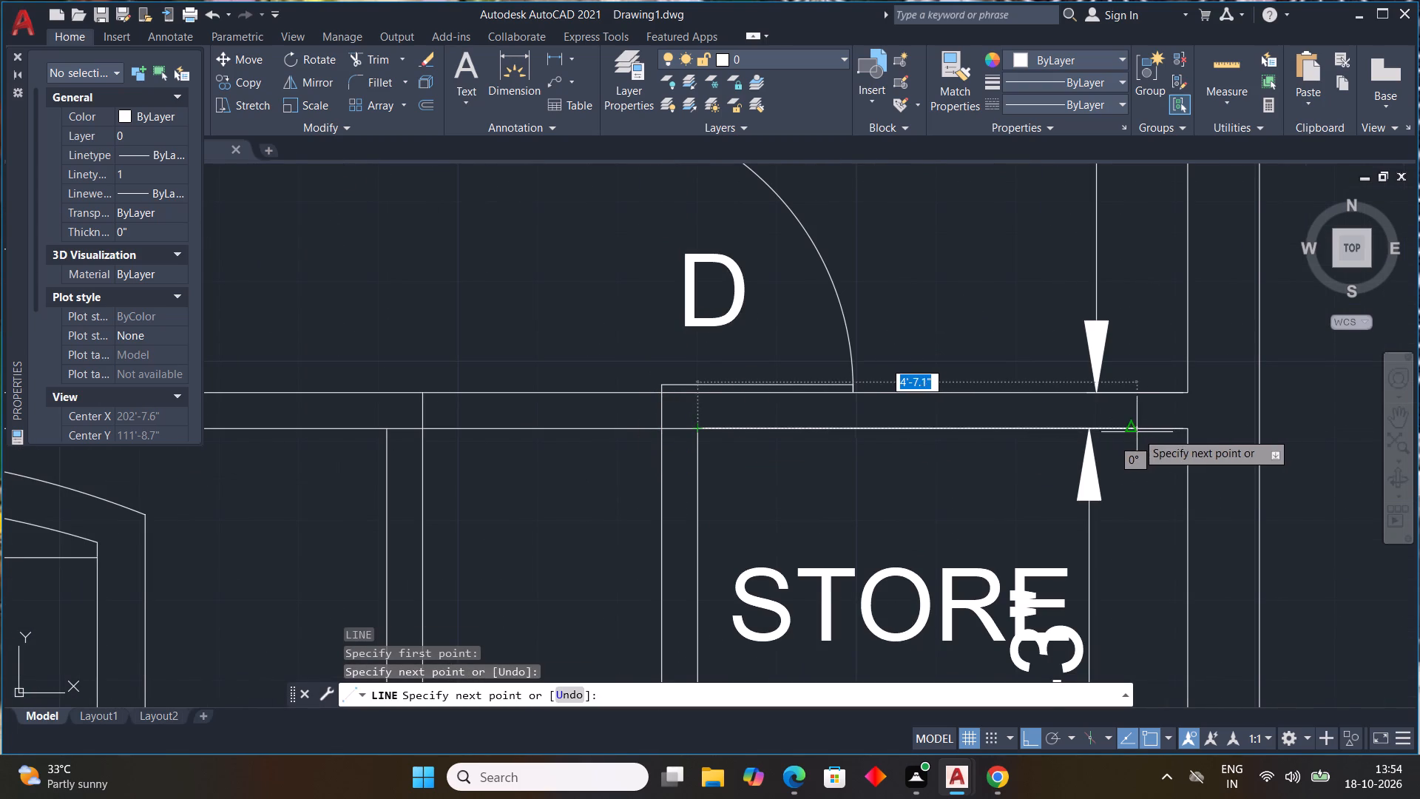
{"action": "key", "text": "Escape"}
Draw a horizontal line across the outer wall from the store's upper inner corner to the building's outer face.
{"action": "scroll", "coordinate": [917, 515], "scroll_direction": "down", "scroll_amount": 2}
{"action": "middle_click_drag", "start_coordinate": [962, 531], "coordinate": [781, 519]}
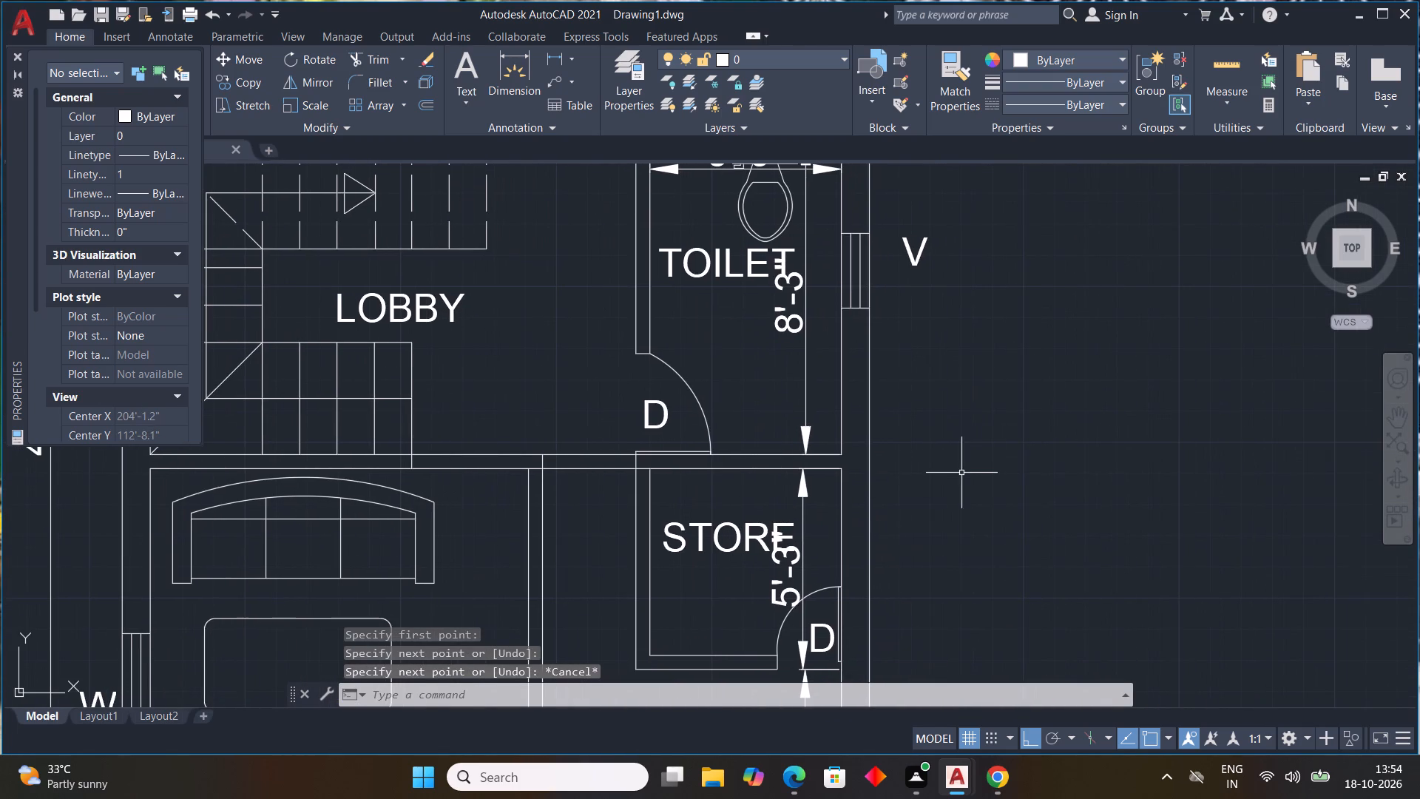
{"action": "type", "text": "L"}
{"action": "key", "text": "space"}
{"action": "left_click_drag", "start_coordinate": [846, 473], "coordinate": [861, 470]}
{"action": "left_click", "coordinate": [867, 473]}
{"action": "key", "text": "Escape"}
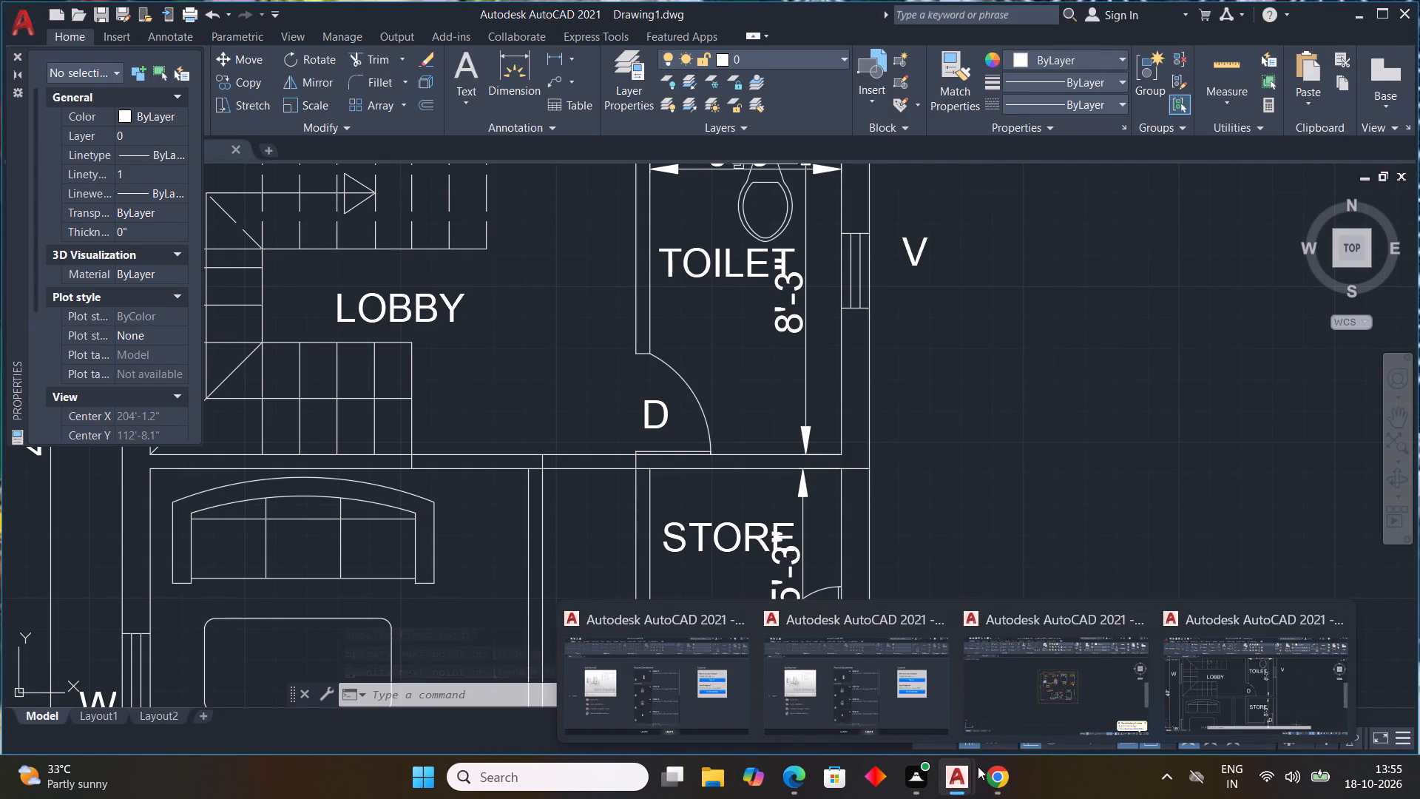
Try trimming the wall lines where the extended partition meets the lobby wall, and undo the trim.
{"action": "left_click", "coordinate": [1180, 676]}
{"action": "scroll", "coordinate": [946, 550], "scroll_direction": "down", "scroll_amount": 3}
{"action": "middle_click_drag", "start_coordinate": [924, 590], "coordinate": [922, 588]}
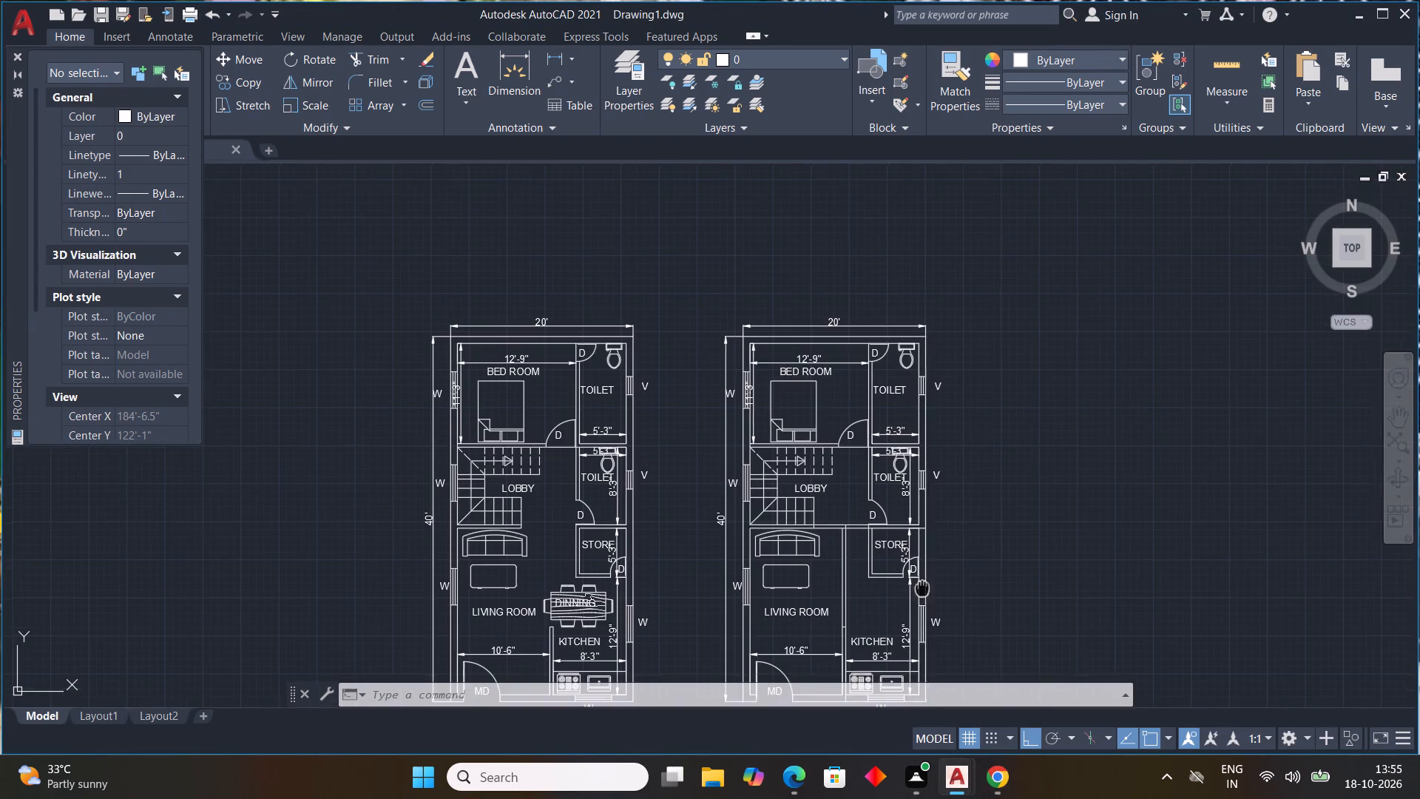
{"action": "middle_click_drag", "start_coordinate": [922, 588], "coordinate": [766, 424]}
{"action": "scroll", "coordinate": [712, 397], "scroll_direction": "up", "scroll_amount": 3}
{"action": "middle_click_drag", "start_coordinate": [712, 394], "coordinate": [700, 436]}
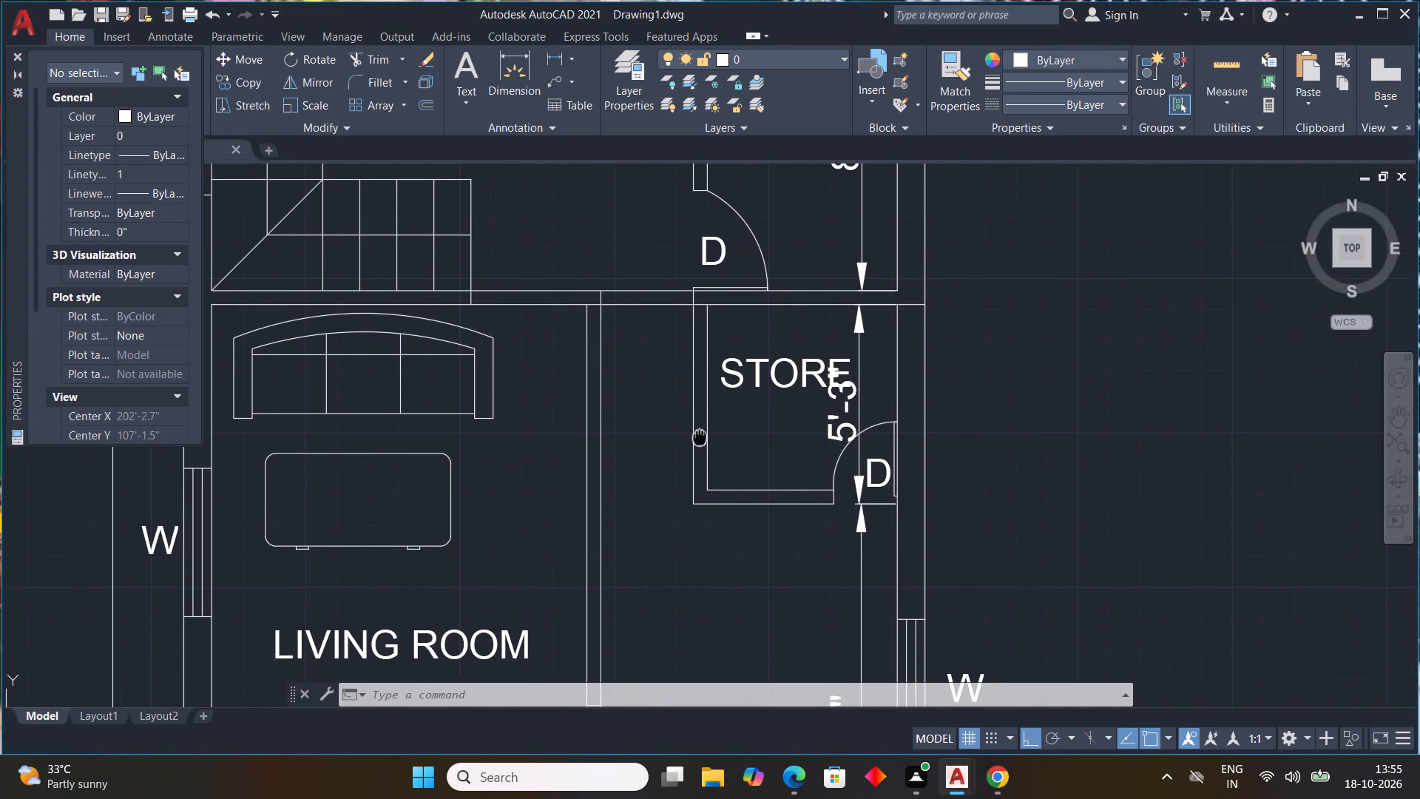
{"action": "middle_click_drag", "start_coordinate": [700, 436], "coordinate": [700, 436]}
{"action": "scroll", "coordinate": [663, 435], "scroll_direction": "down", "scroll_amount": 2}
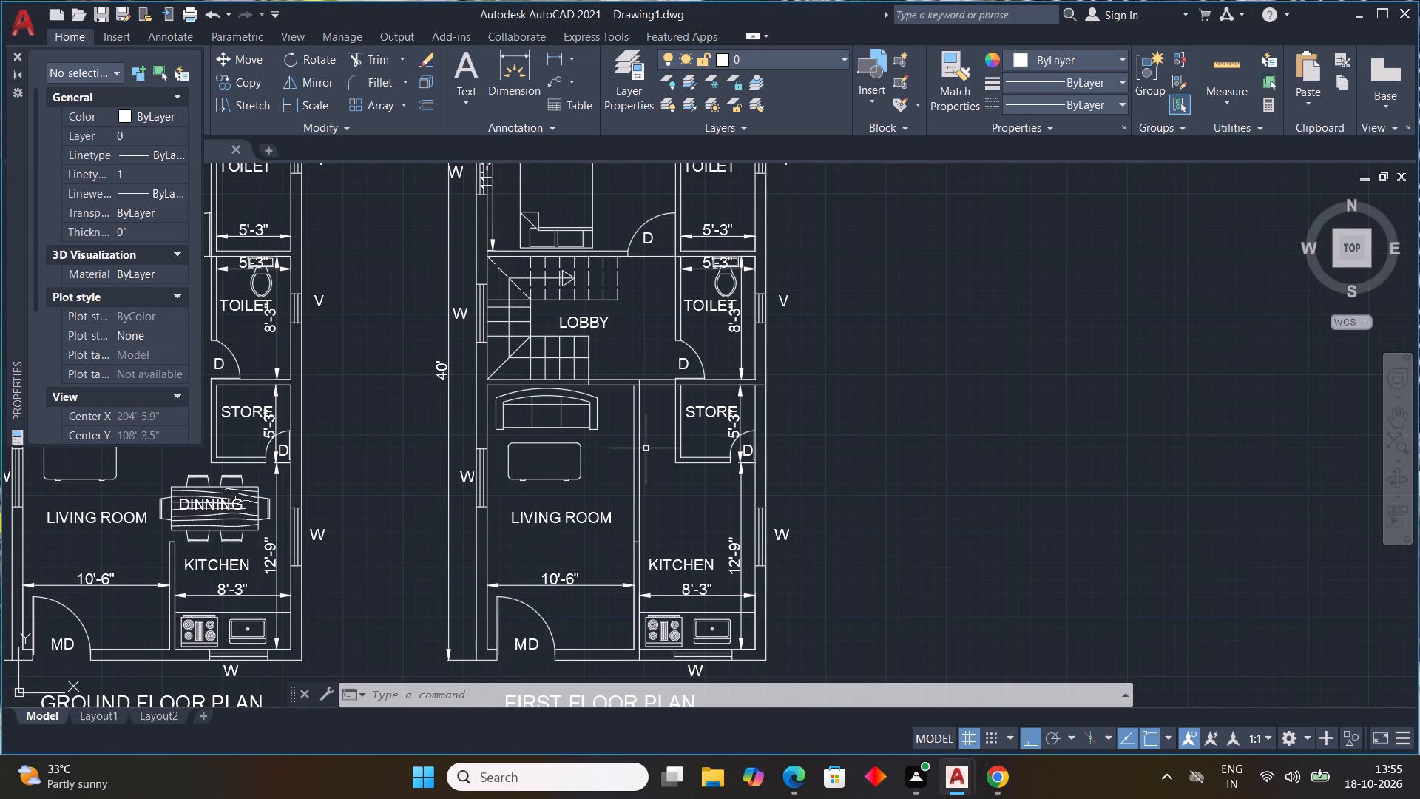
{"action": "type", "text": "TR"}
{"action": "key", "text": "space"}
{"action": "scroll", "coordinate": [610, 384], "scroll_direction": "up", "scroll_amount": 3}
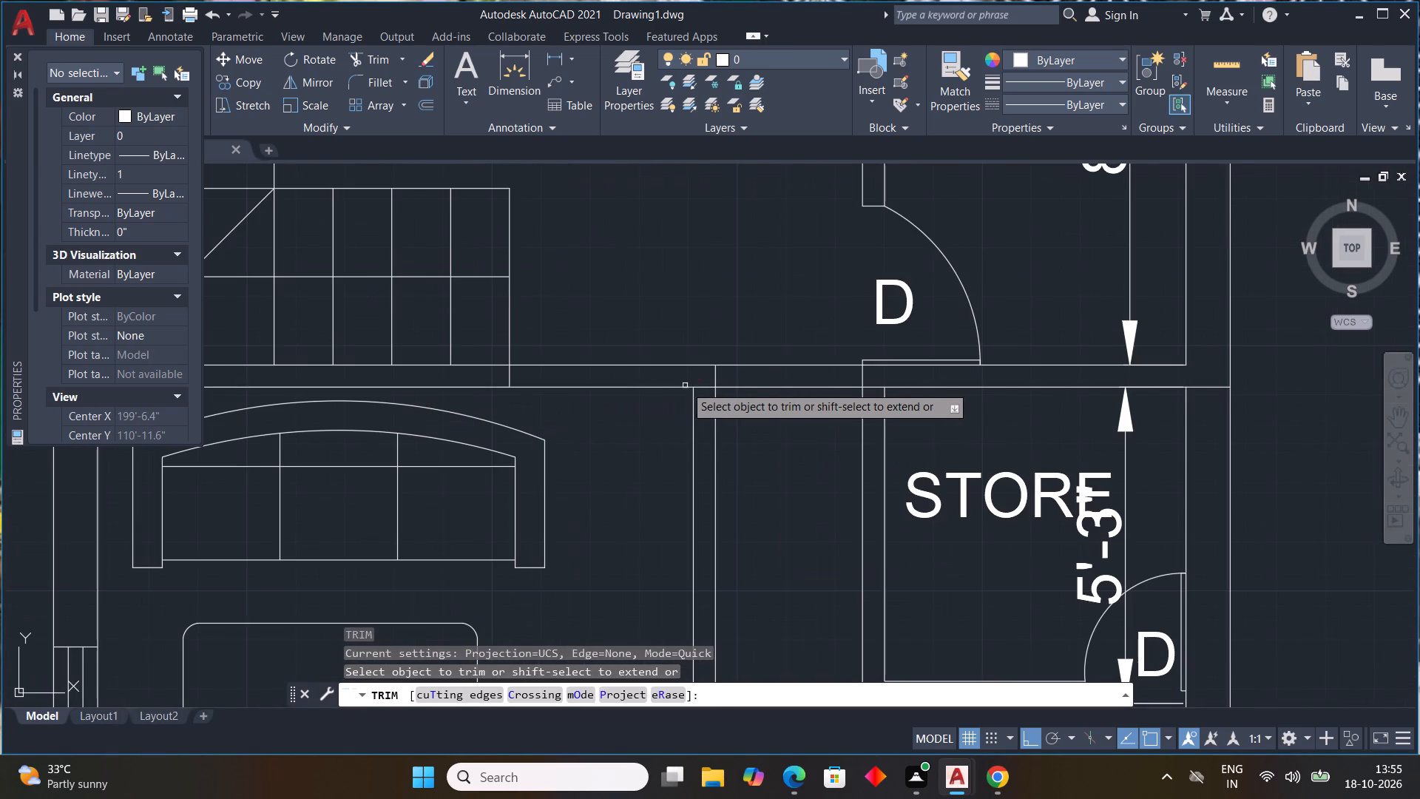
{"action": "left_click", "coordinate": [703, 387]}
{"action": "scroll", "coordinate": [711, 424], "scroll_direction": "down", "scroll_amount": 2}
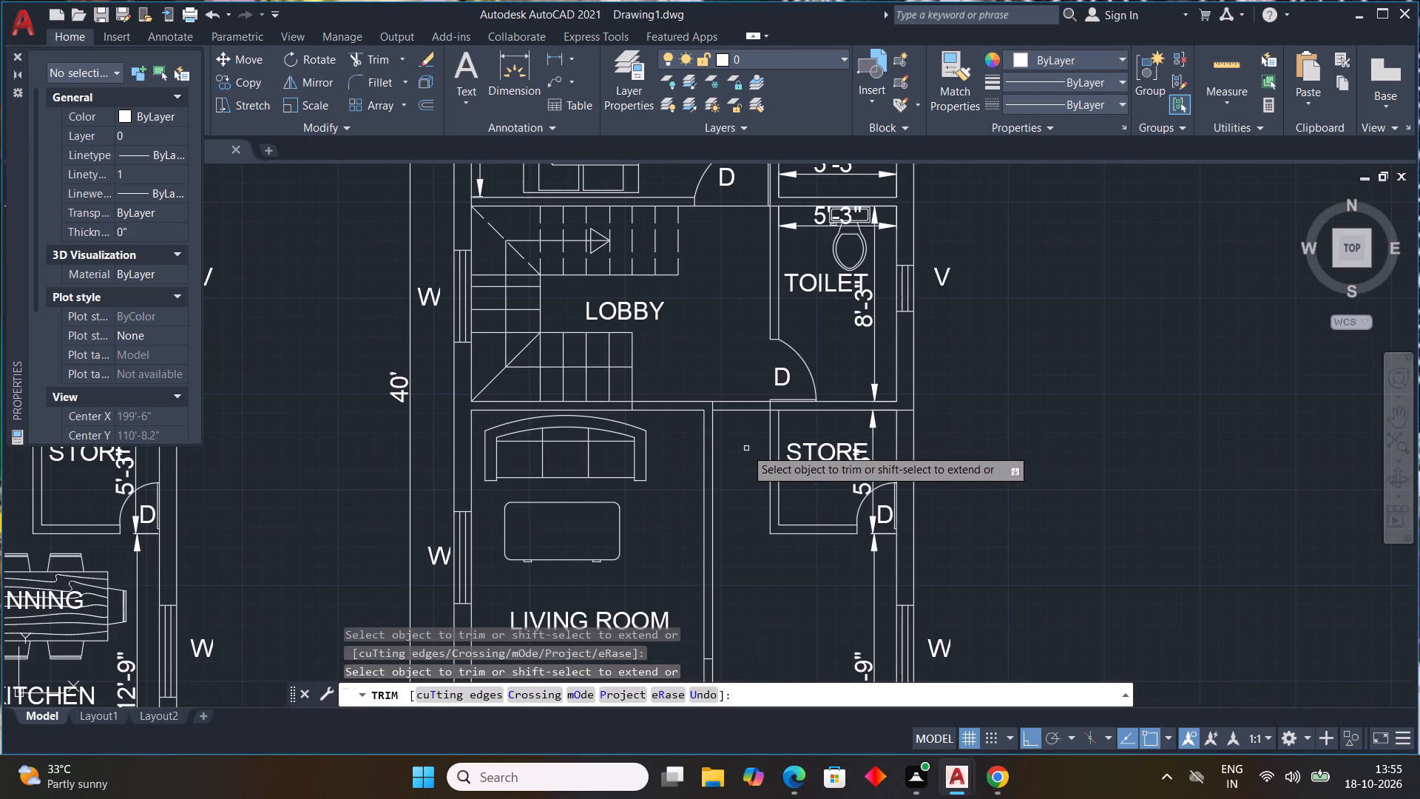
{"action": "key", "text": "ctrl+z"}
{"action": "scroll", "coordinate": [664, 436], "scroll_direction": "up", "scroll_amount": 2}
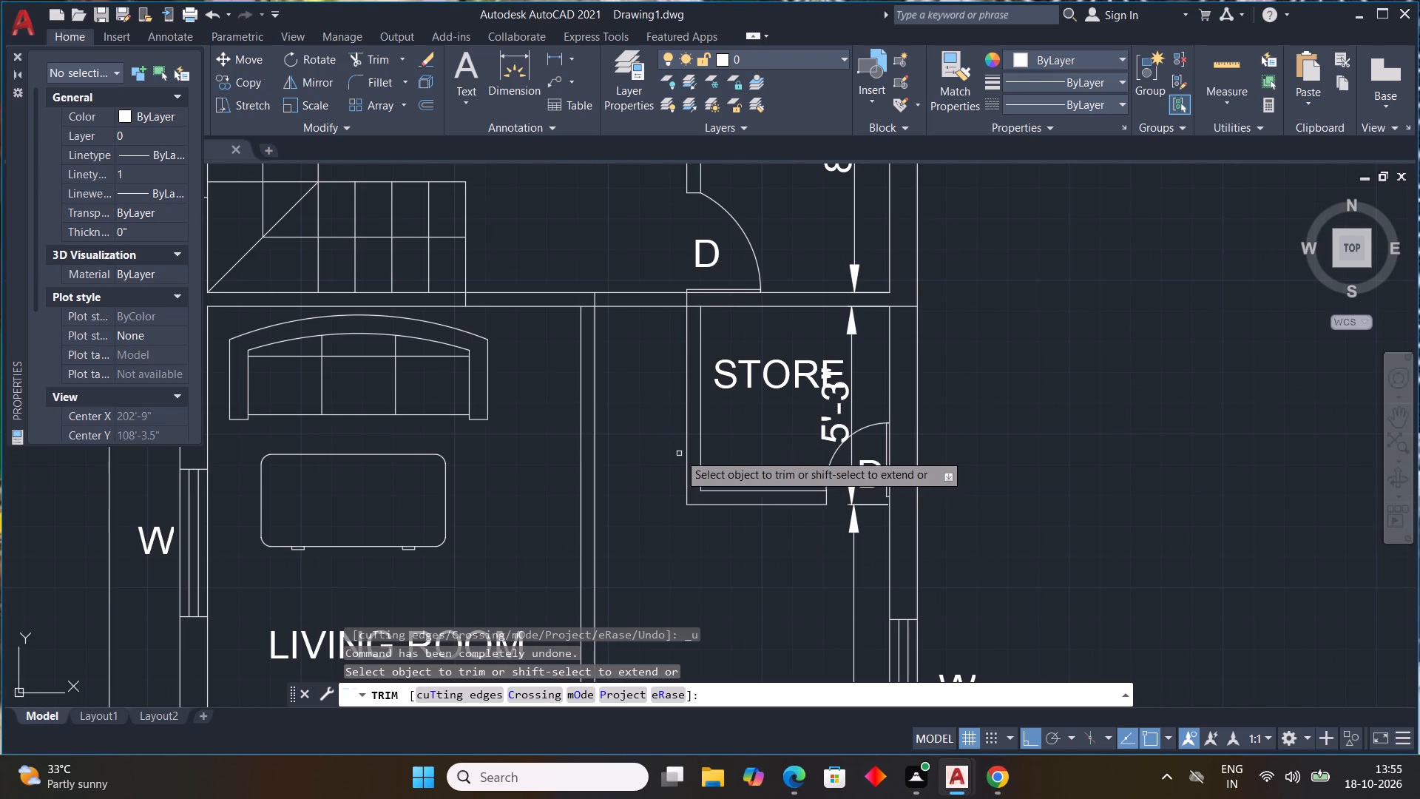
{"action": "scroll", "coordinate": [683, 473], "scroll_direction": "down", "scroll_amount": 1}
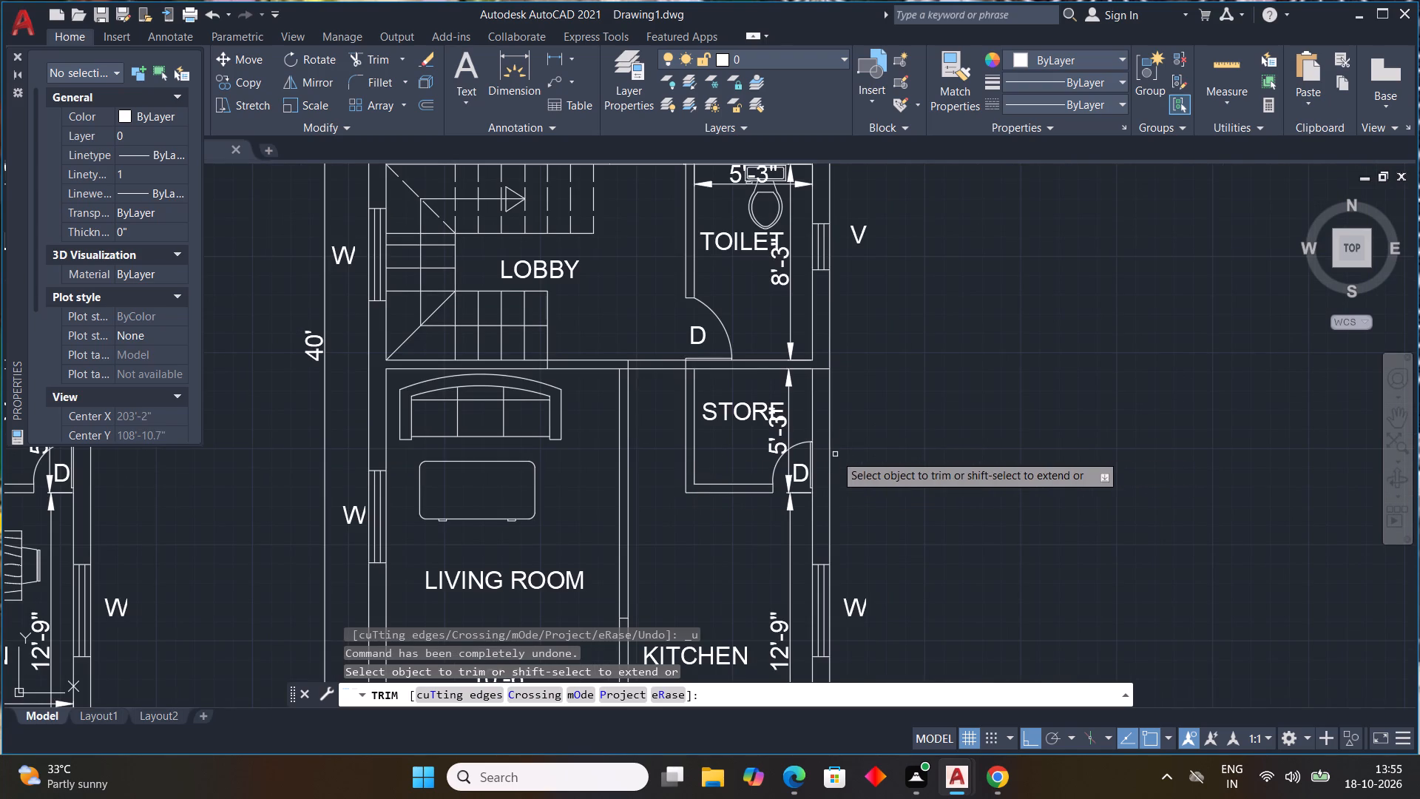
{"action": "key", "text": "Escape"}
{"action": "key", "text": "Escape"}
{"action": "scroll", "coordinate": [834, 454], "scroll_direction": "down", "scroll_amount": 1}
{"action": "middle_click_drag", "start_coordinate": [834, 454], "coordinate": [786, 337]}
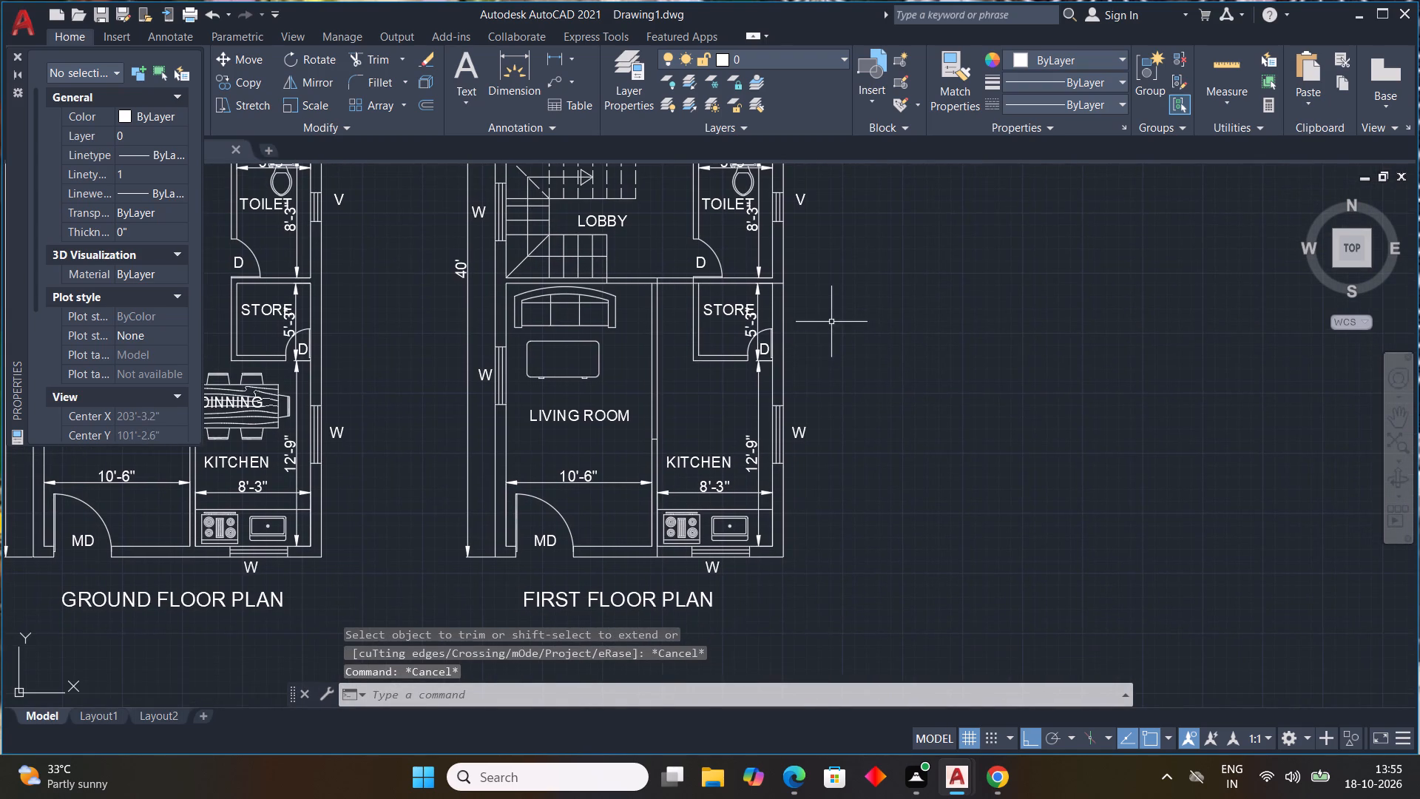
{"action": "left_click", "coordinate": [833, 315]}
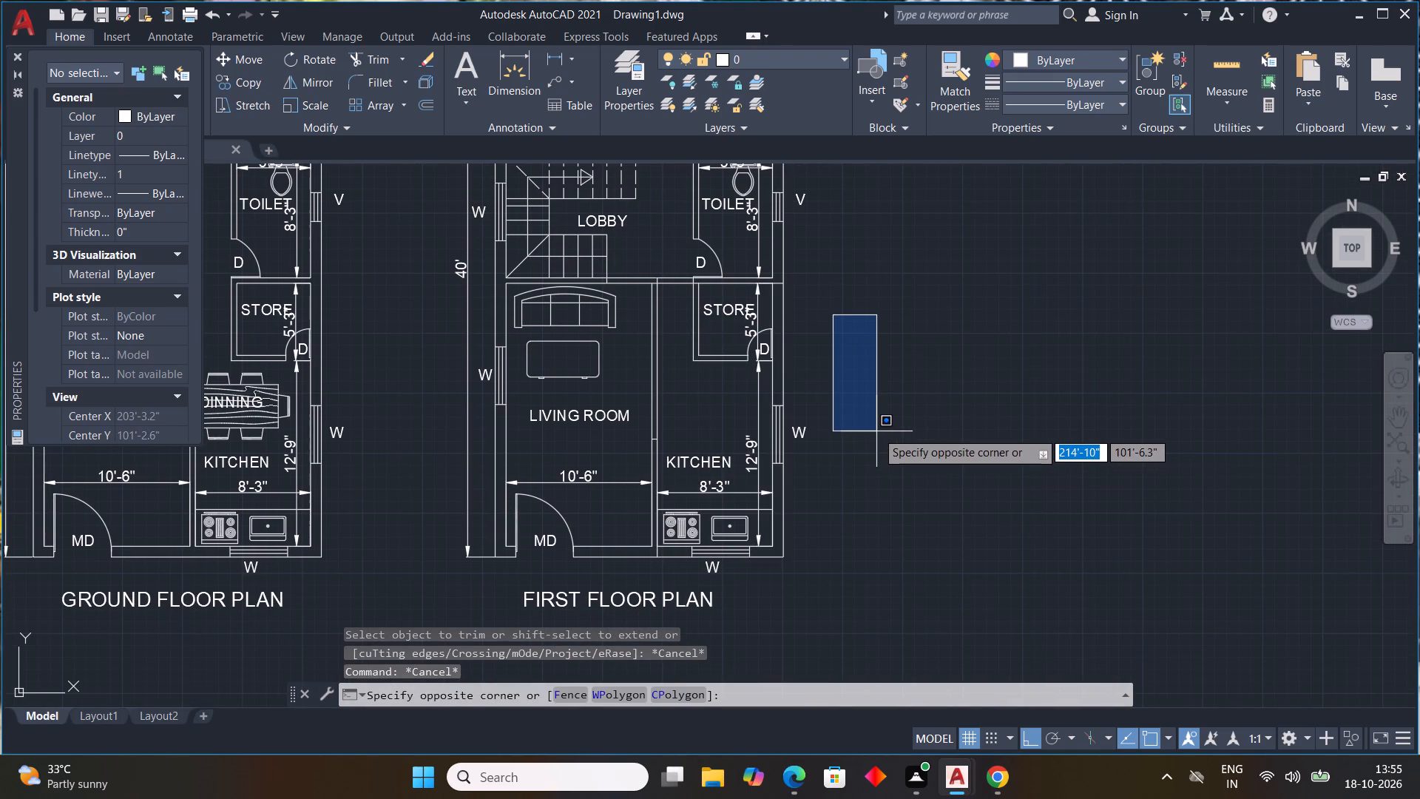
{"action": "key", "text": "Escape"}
Erase the first floor's store and kitchen: inner walls, door, windows, stove, sink, counter, room labels and dimensions.
{"action": "scroll", "coordinate": [787, 358], "scroll_direction": "up", "scroll_amount": 2}
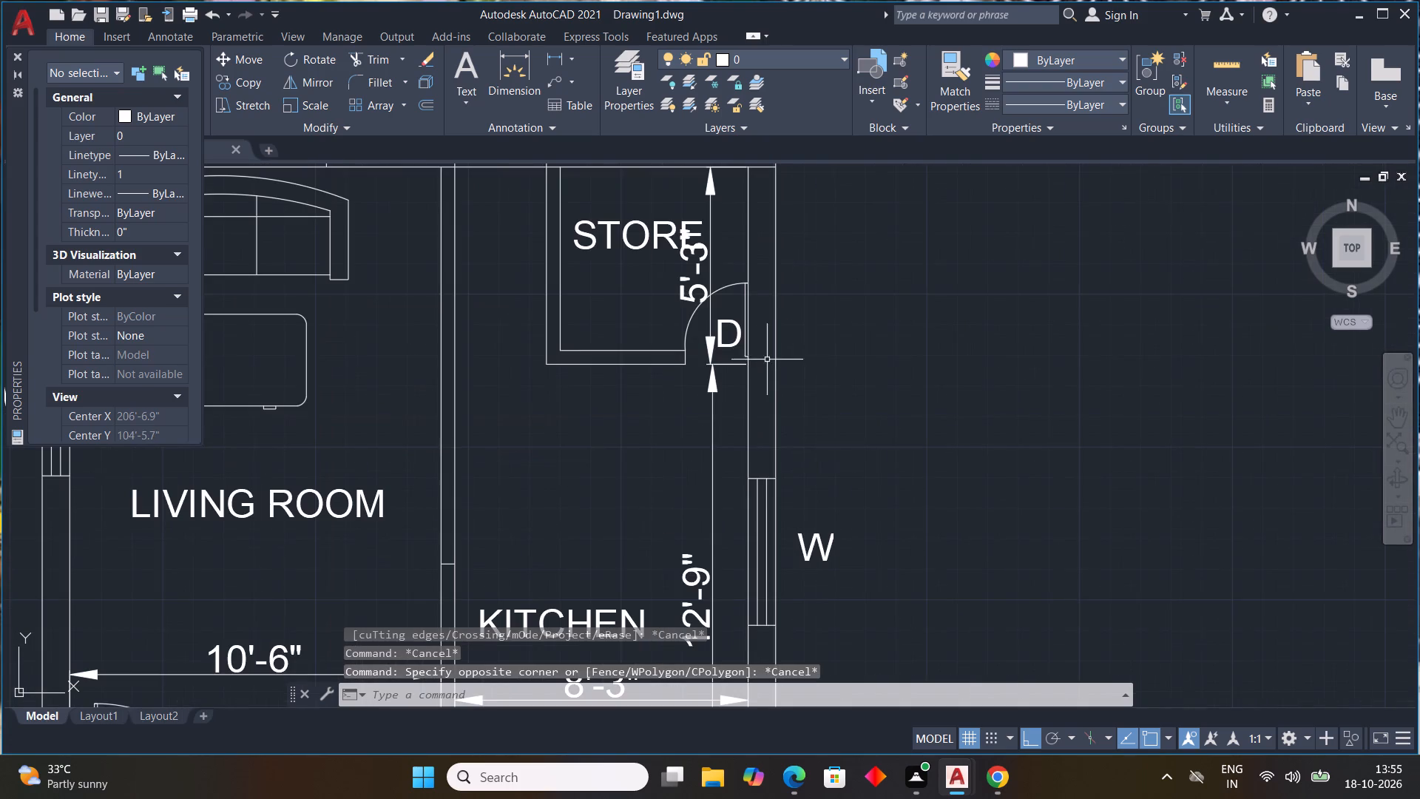
{"action": "left_click", "coordinate": [755, 328]}
{"action": "left_click", "coordinate": [606, 463]}
{"action": "middle_click_drag", "start_coordinate": [630, 437], "coordinate": [654, 560]}
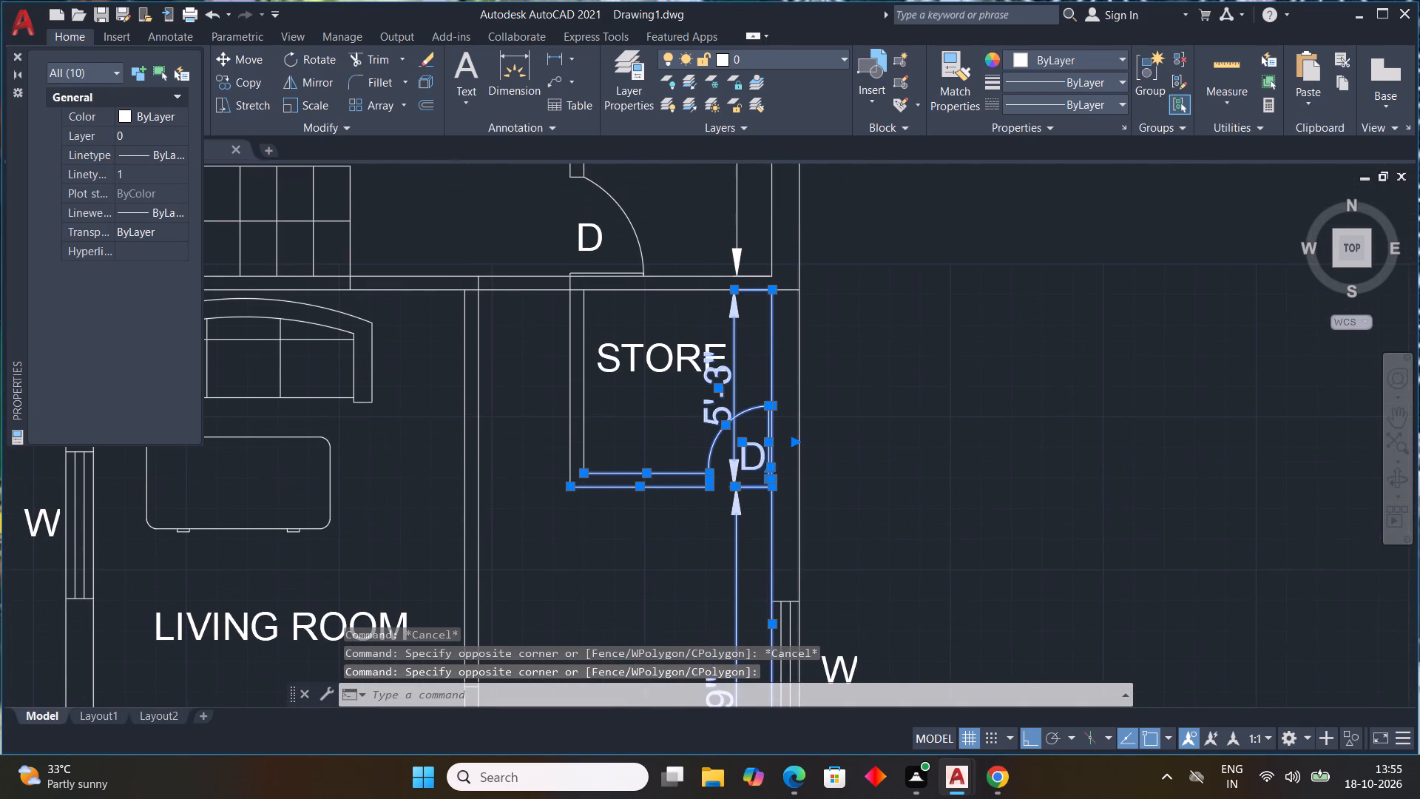
{"action": "left_click_drag", "start_coordinate": [740, 340], "coordinate": [734, 344]}
{"action": "left_click", "coordinate": [568, 414]}
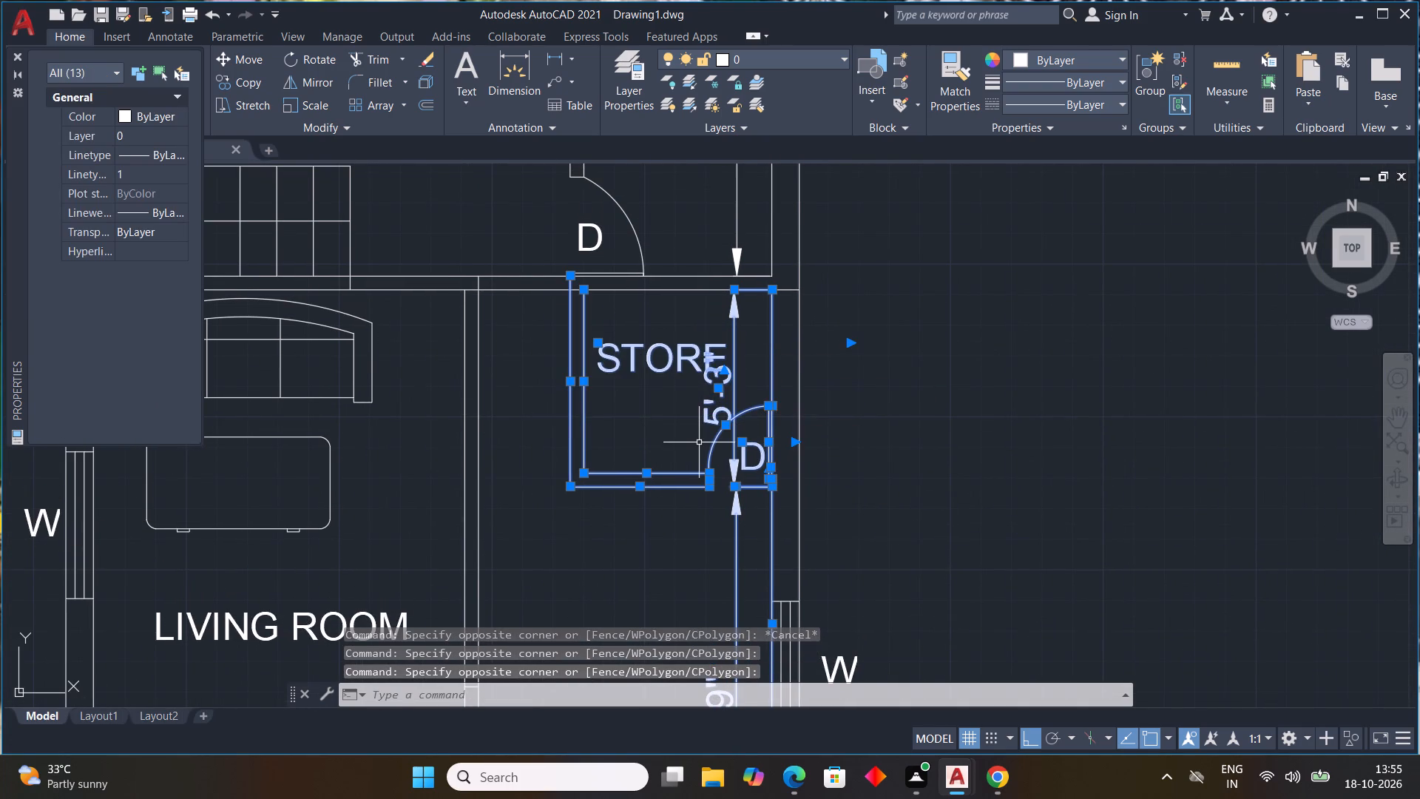
{"action": "scroll", "coordinate": [709, 443], "scroll_direction": "down", "scroll_amount": 1}
{"action": "middle_click_drag", "start_coordinate": [683, 553], "coordinate": [662, 351]}
{"action": "scroll", "coordinate": [661, 353], "scroll_direction": "down", "scroll_amount": 1}
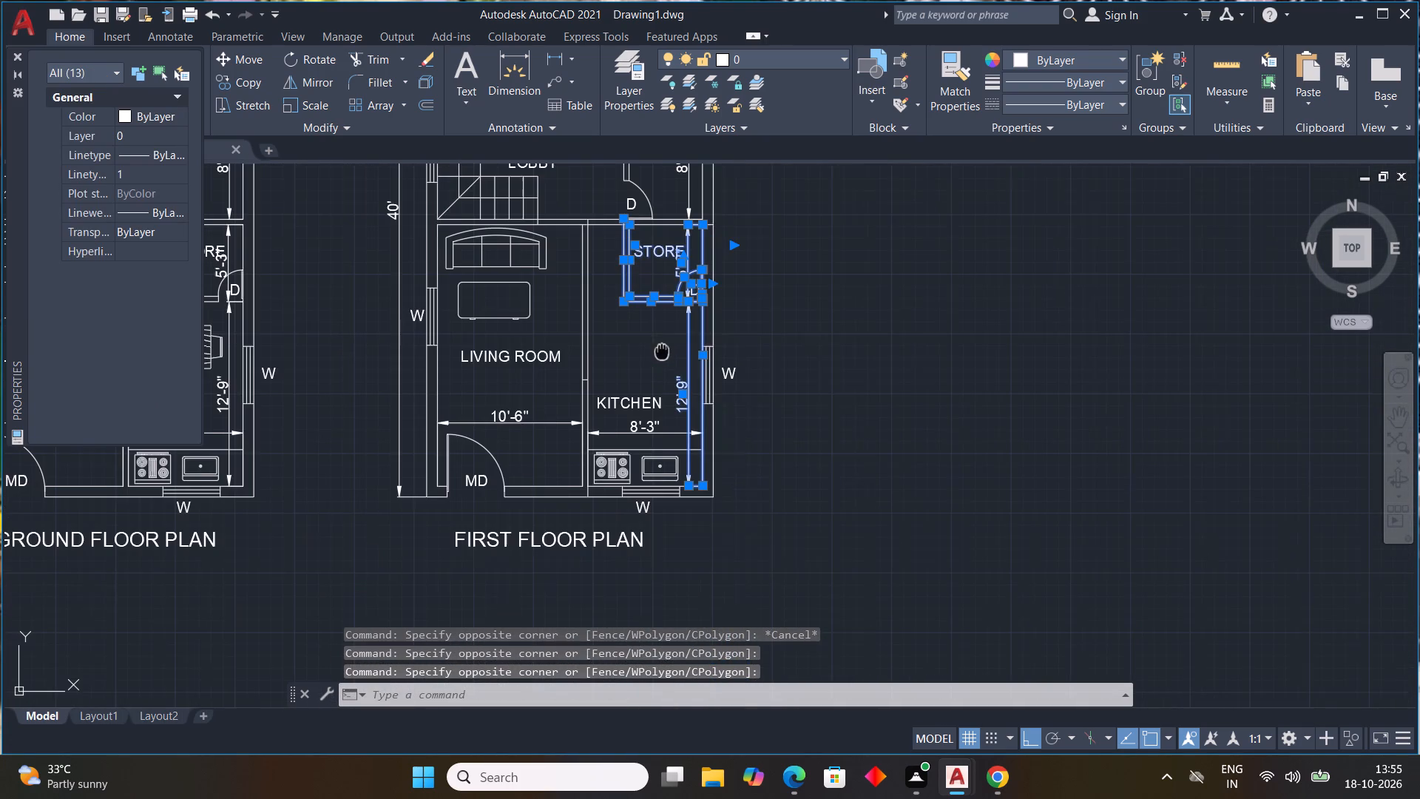
{"action": "scroll", "coordinate": [710, 371], "scroll_direction": "up", "scroll_amount": 2}
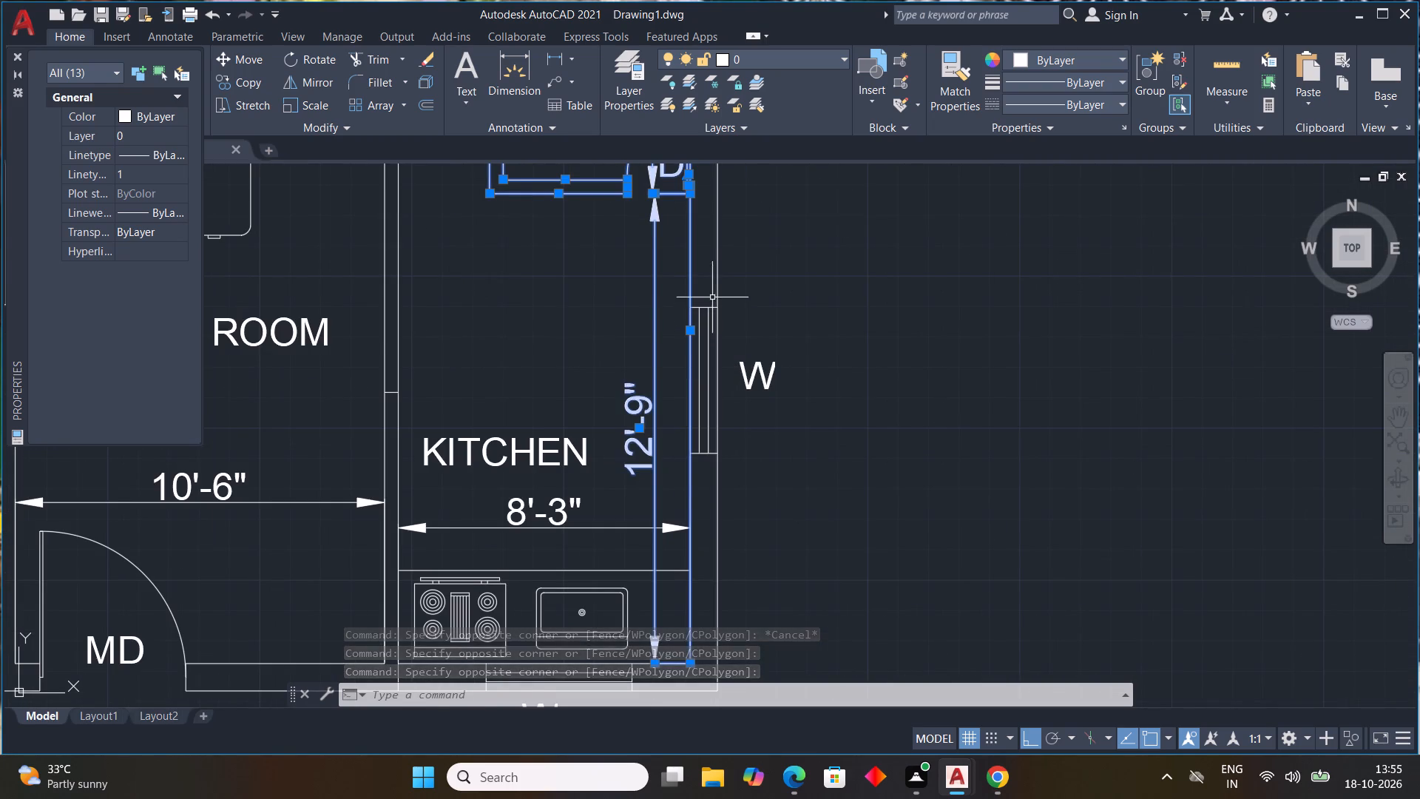
{"action": "left_click_drag", "start_coordinate": [714, 294], "coordinate": [713, 323]}
{"action": "left_click", "coordinate": [638, 515]}
{"action": "left_click_drag", "start_coordinate": [836, 340], "coordinate": [782, 395]}
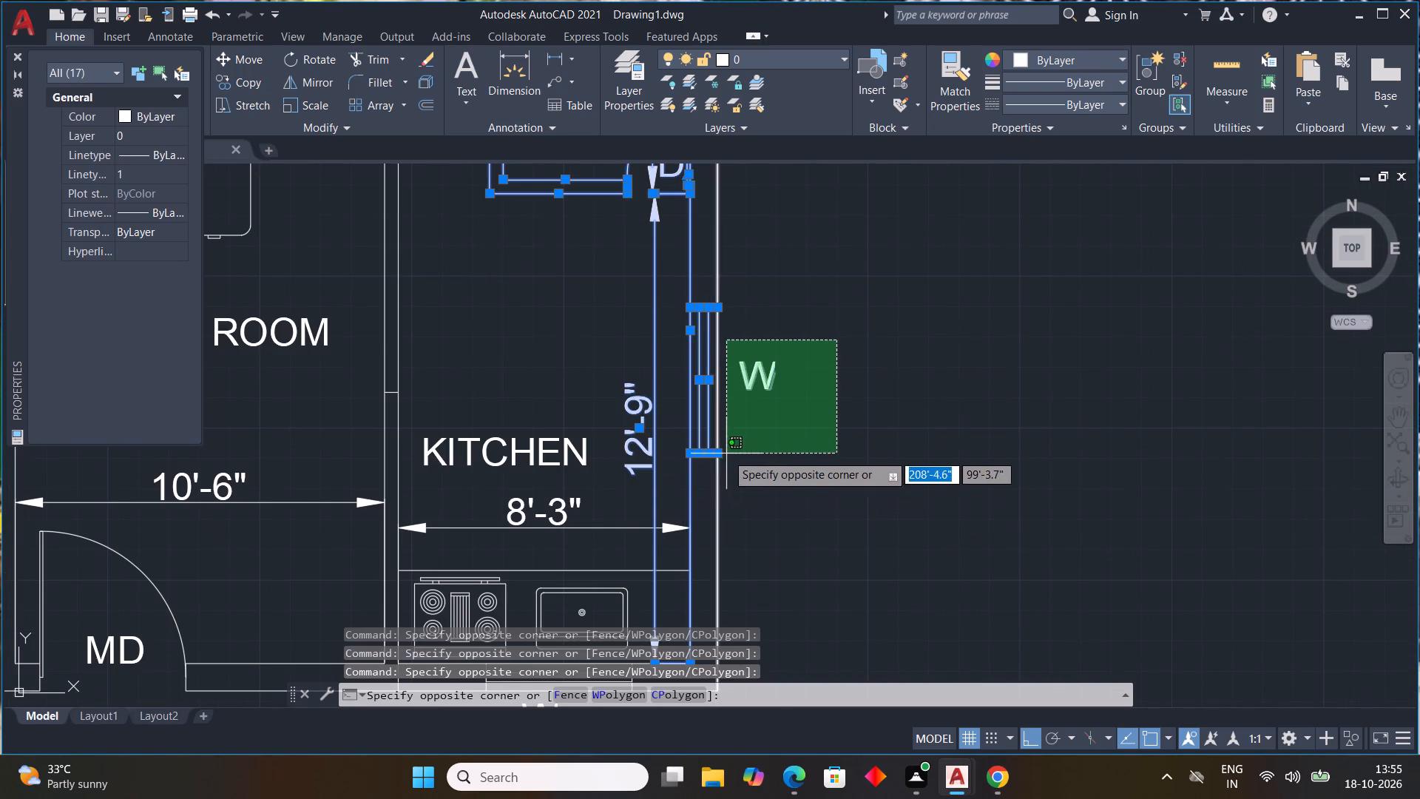
{"action": "left_click", "coordinate": [731, 445]}
{"action": "middle_click_drag", "start_coordinate": [811, 499], "coordinate": [770, 377]}
{"action": "left_click_drag", "start_coordinate": [552, 292], "coordinate": [502, 372]}
{"action": "left_click", "coordinate": [386, 436]}
{"action": "scroll", "coordinate": [508, 498], "scroll_direction": "up", "scroll_amount": 1}
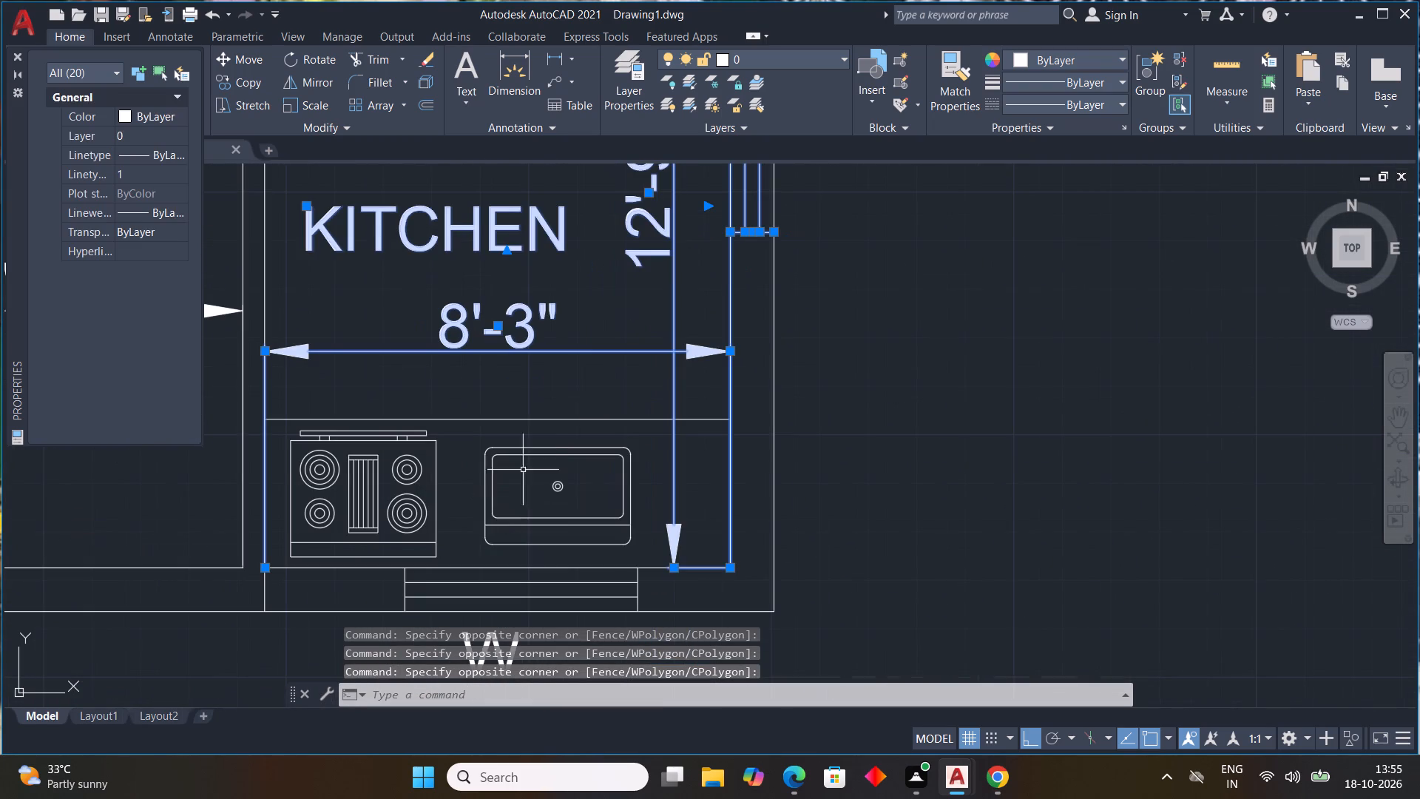
{"action": "left_click", "coordinate": [596, 388]}
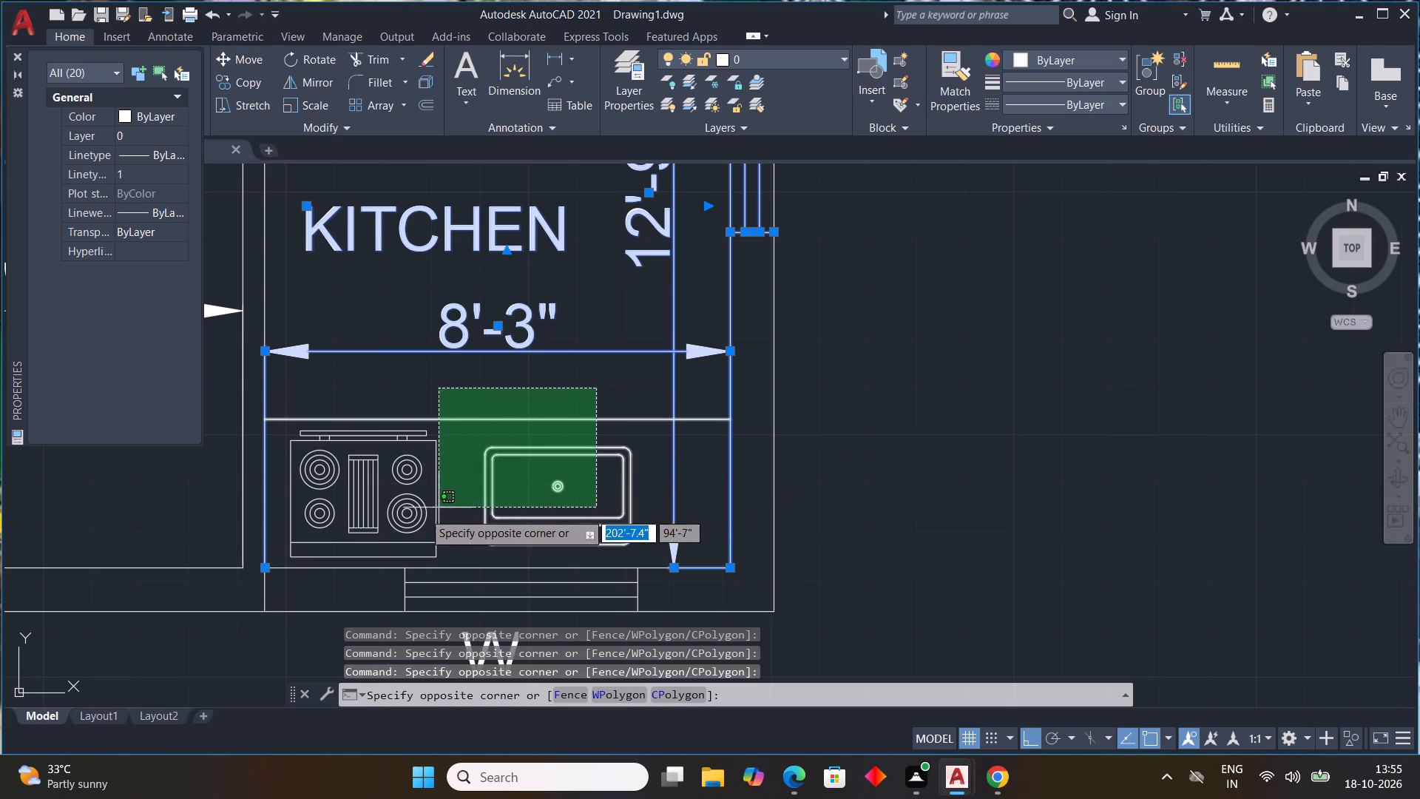
{"action": "left_click", "coordinate": [280, 555]}
{"action": "middle_click_drag", "start_coordinate": [520, 551], "coordinate": [626, 378]}
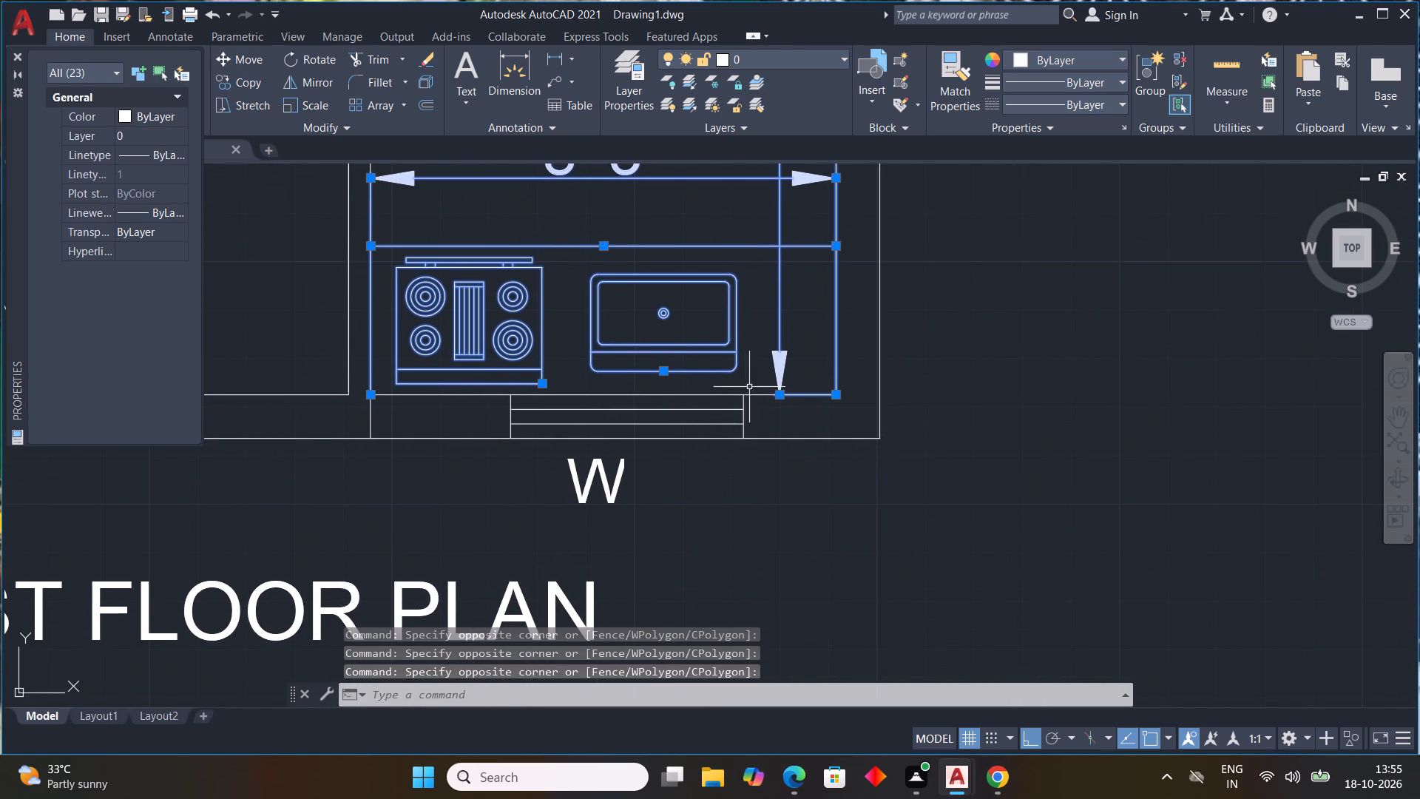
{"action": "left_click_drag", "start_coordinate": [793, 385], "coordinate": [771, 391]}
{"action": "left_click", "coordinate": [420, 422]}
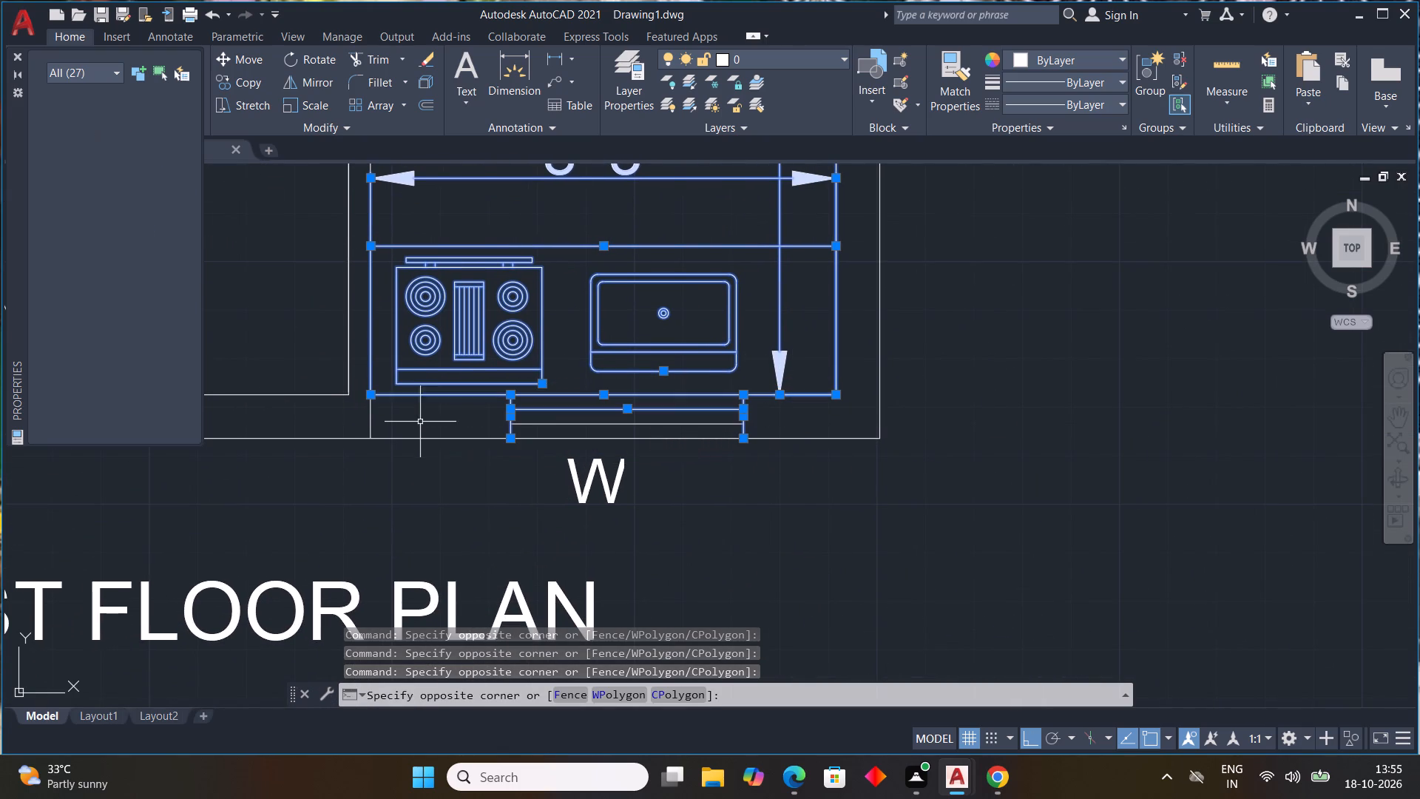
{"action": "left_click", "coordinate": [623, 425]}
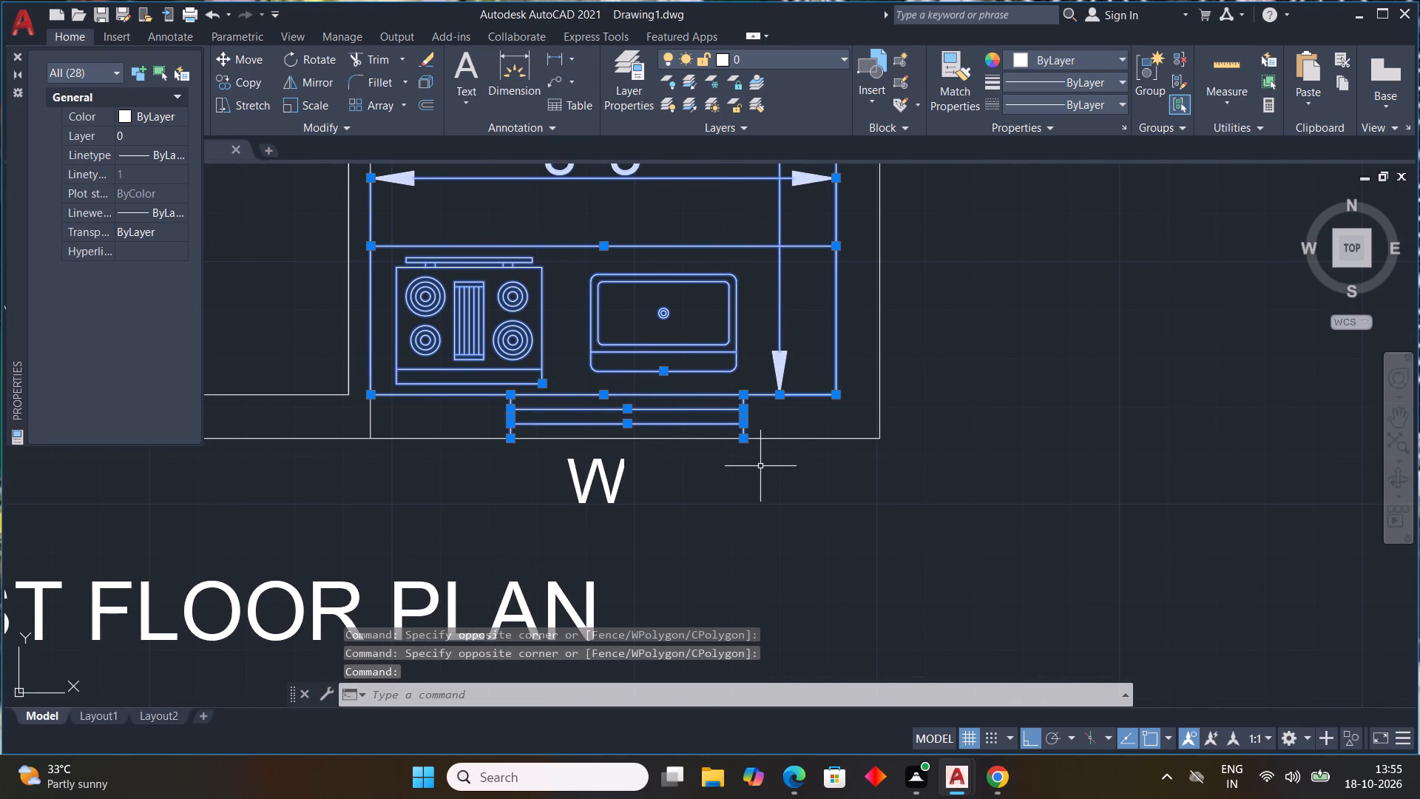
{"action": "key", "text": "Delete"}
Erase the leftover W label, the stray fragment and the short line across the partition around the cleared kitchen area.
{"action": "scroll", "coordinate": [824, 506], "scroll_direction": "down", "scroll_amount": 3}
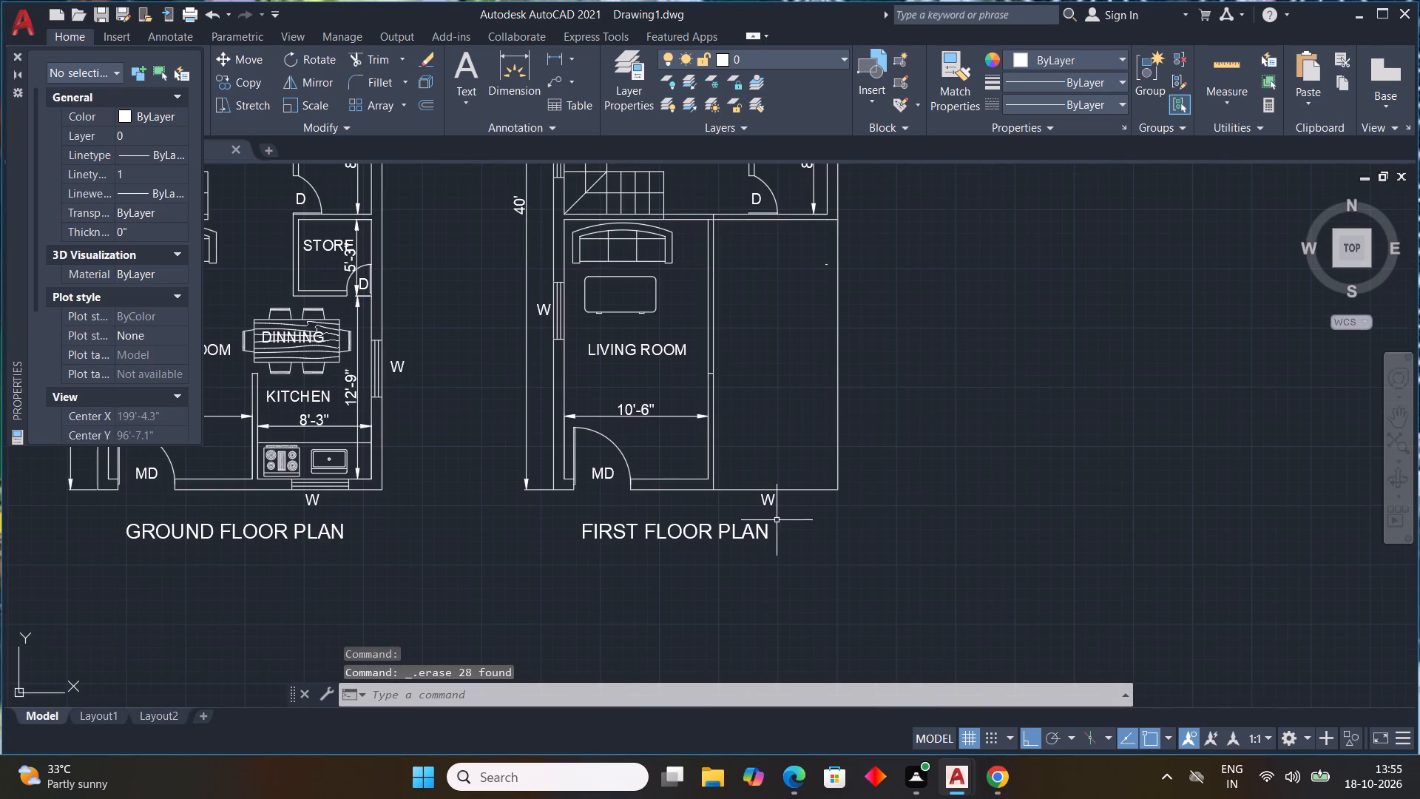
{"action": "left_click", "coordinate": [761, 504]}
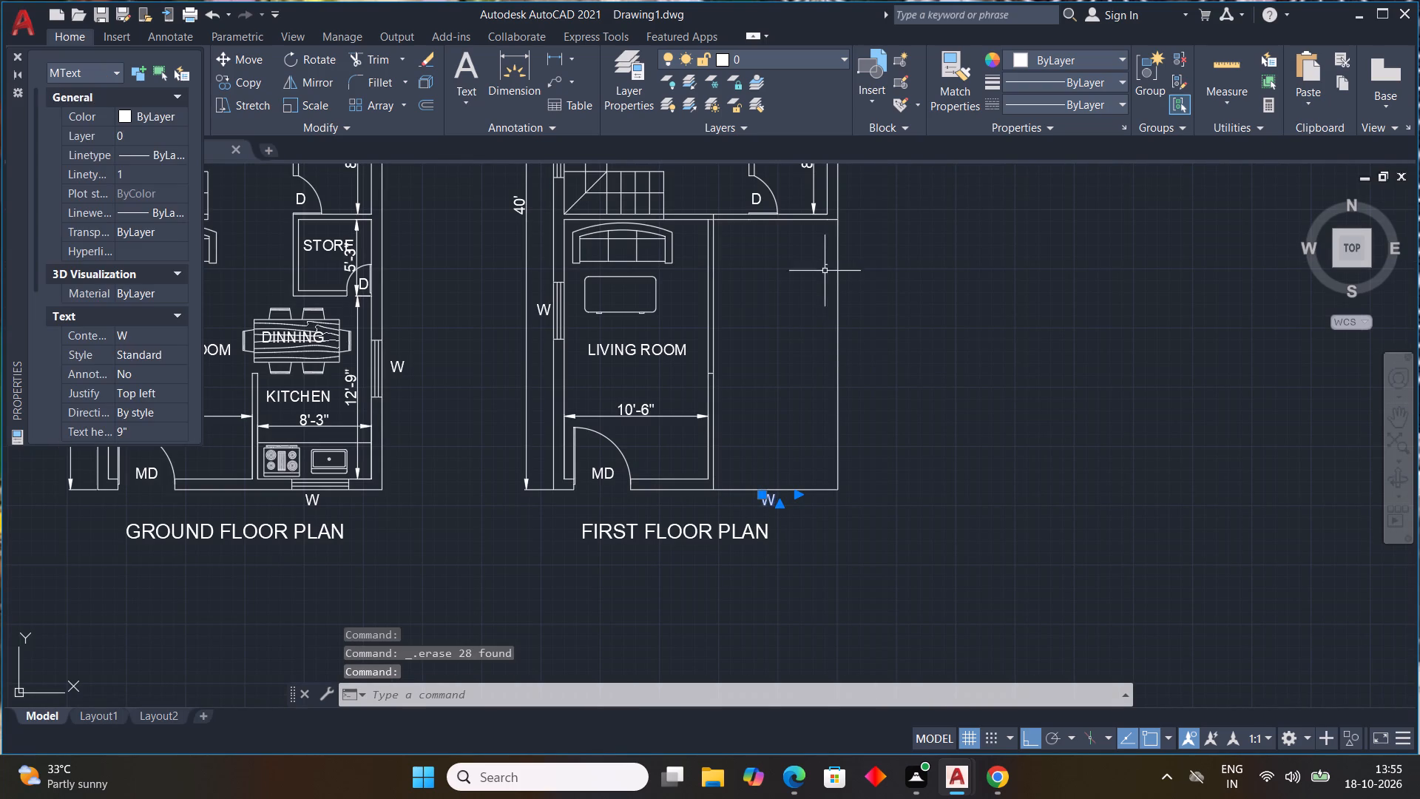
{"action": "left_click", "coordinate": [825, 265]}
{"action": "key", "text": "Delete"}
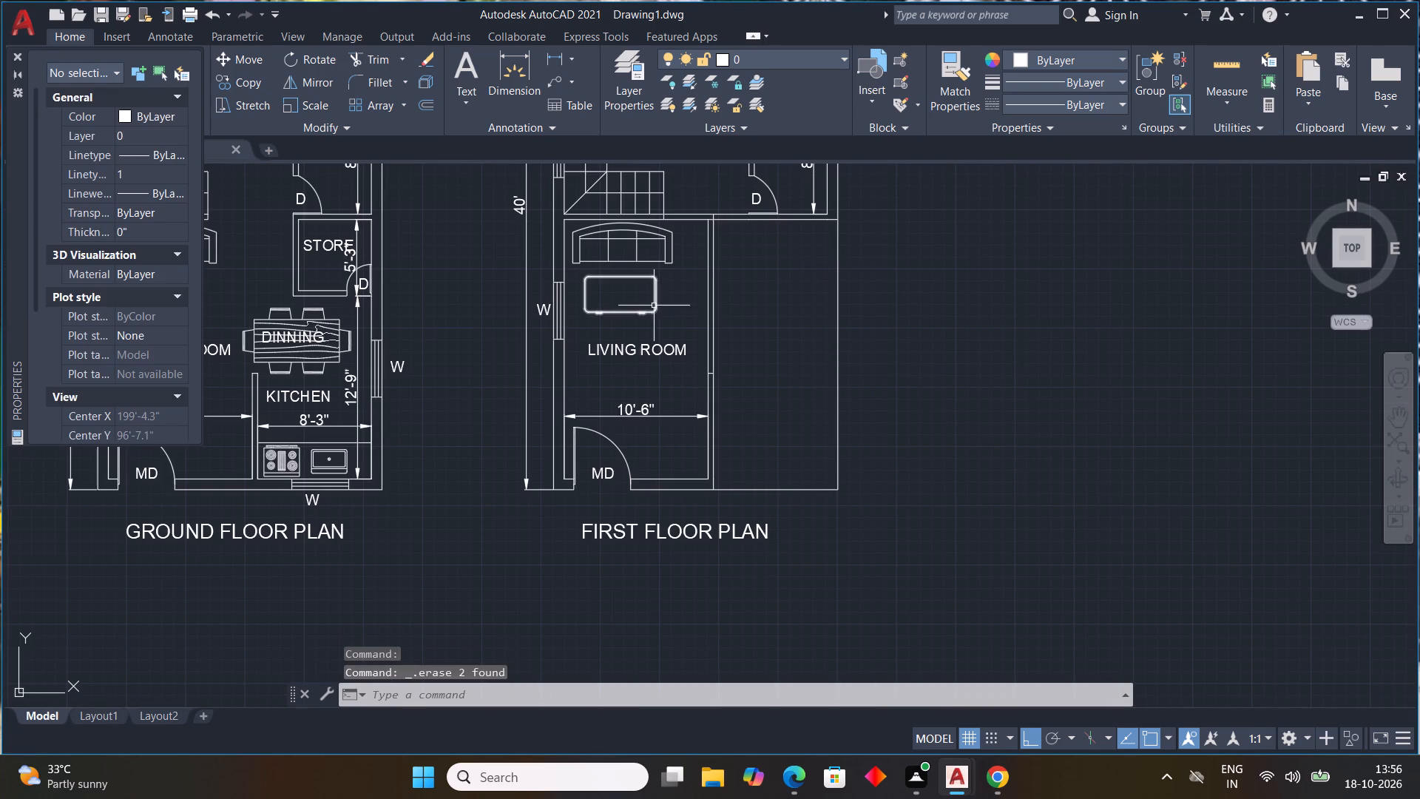
{"action": "scroll", "coordinate": [741, 414], "scroll_direction": "up", "scroll_amount": 3}
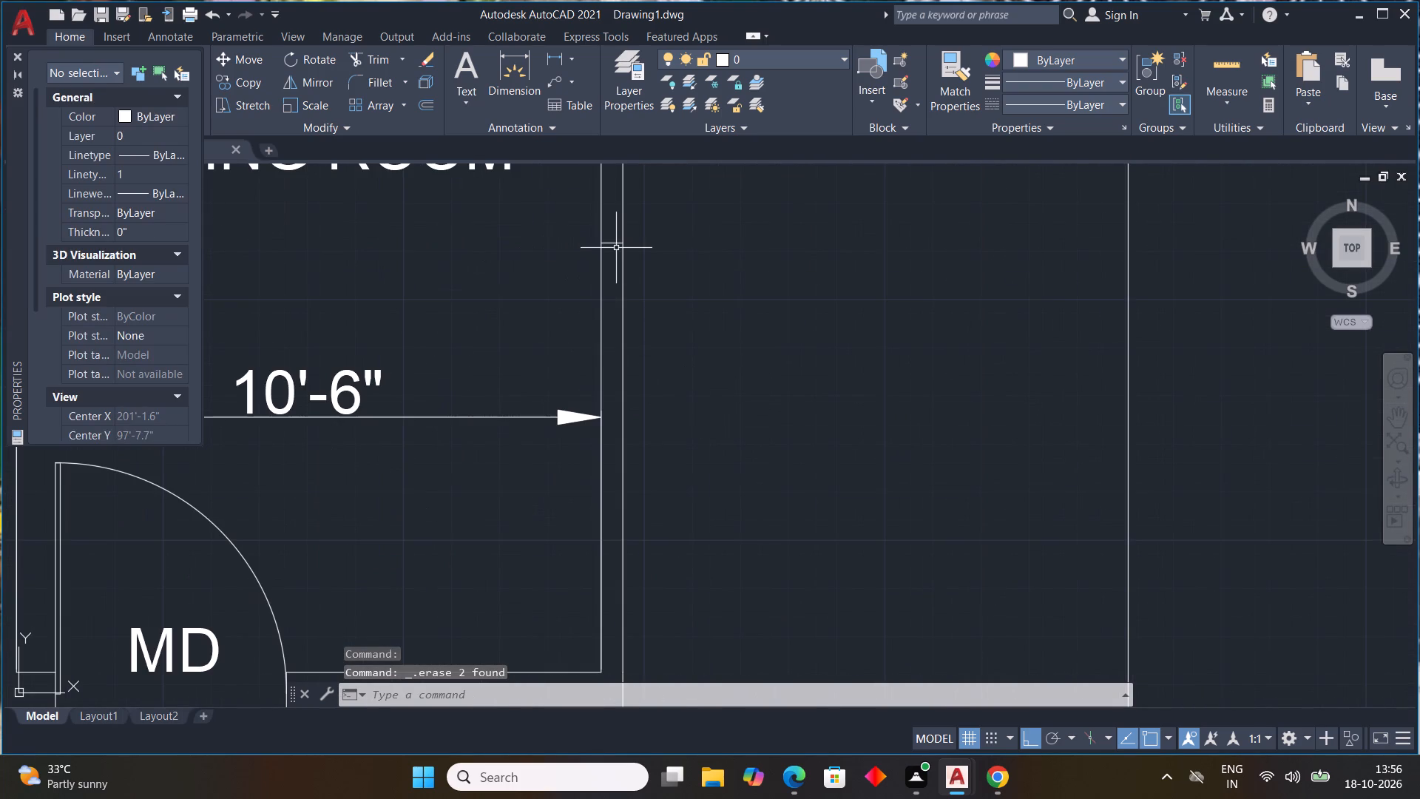
{"action": "left_click", "coordinate": [616, 245]}
{"action": "key", "text": "Delete"}
Draw a line along the wall's inner face across the first floor's main door opening.
{"action": "middle_click_drag", "start_coordinate": [773, 294], "coordinate": [757, 454]}
{"action": "scroll", "coordinate": [773, 294], "scroll_direction": "down", "scroll_amount": 1}
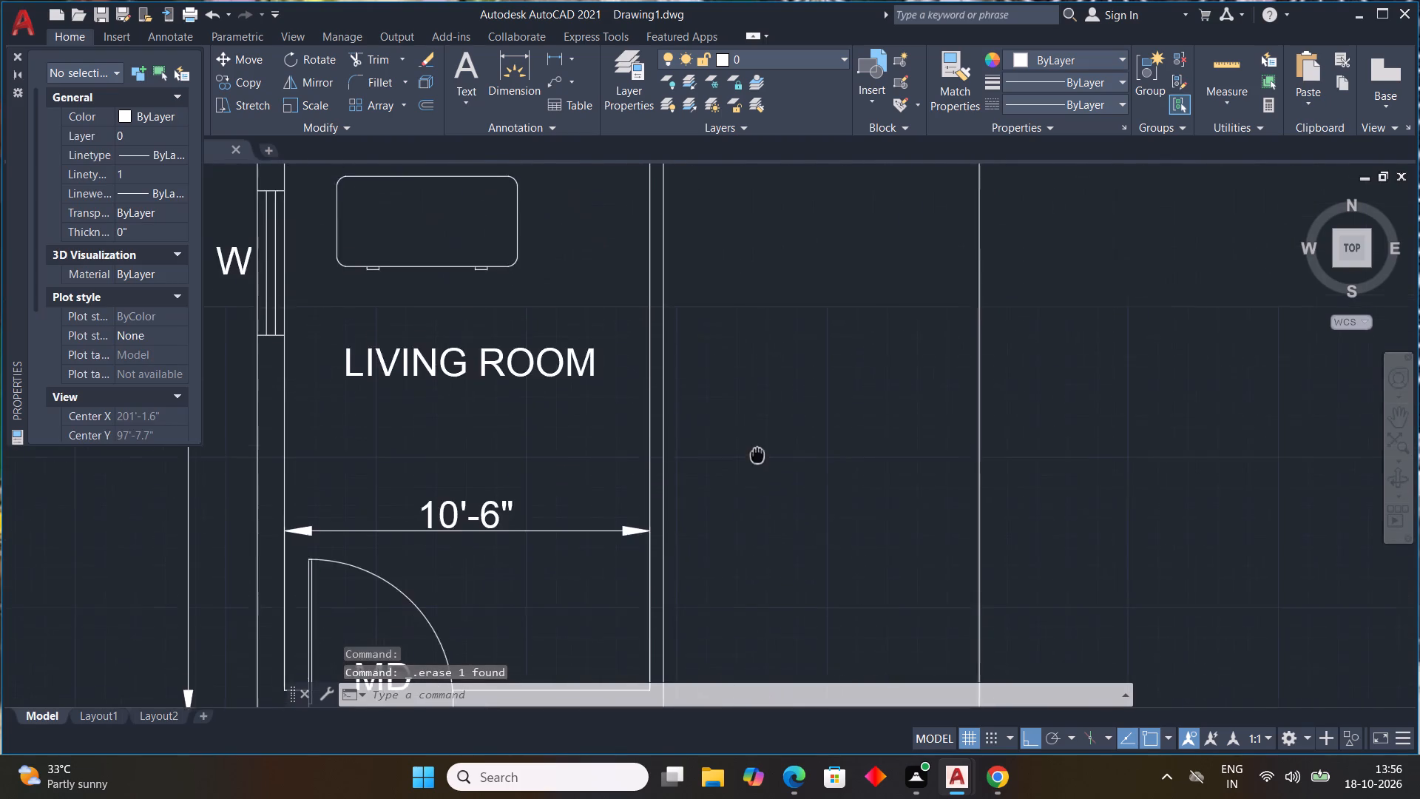
{"action": "middle_click_drag", "start_coordinate": [757, 454], "coordinate": [763, 454]}
{"action": "scroll", "coordinate": [763, 454], "scroll_direction": "down", "scroll_amount": 3}
{"action": "middle_click_drag", "start_coordinate": [782, 410], "coordinate": [791, 473]}
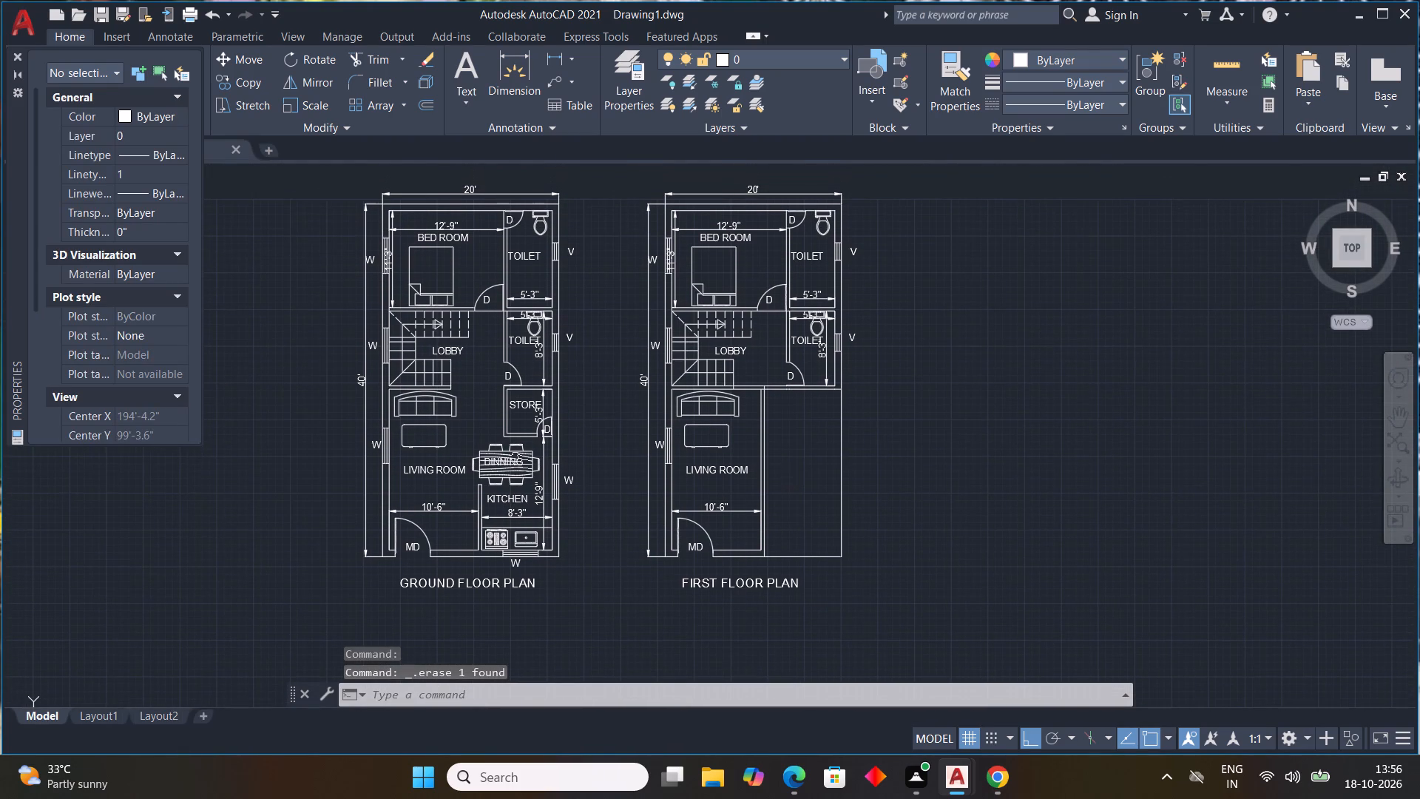
{"action": "scroll", "coordinate": [782, 502], "scroll_direction": "up", "scroll_amount": 2}
{"action": "middle_click_drag", "start_coordinate": [780, 475], "coordinate": [788, 361]}
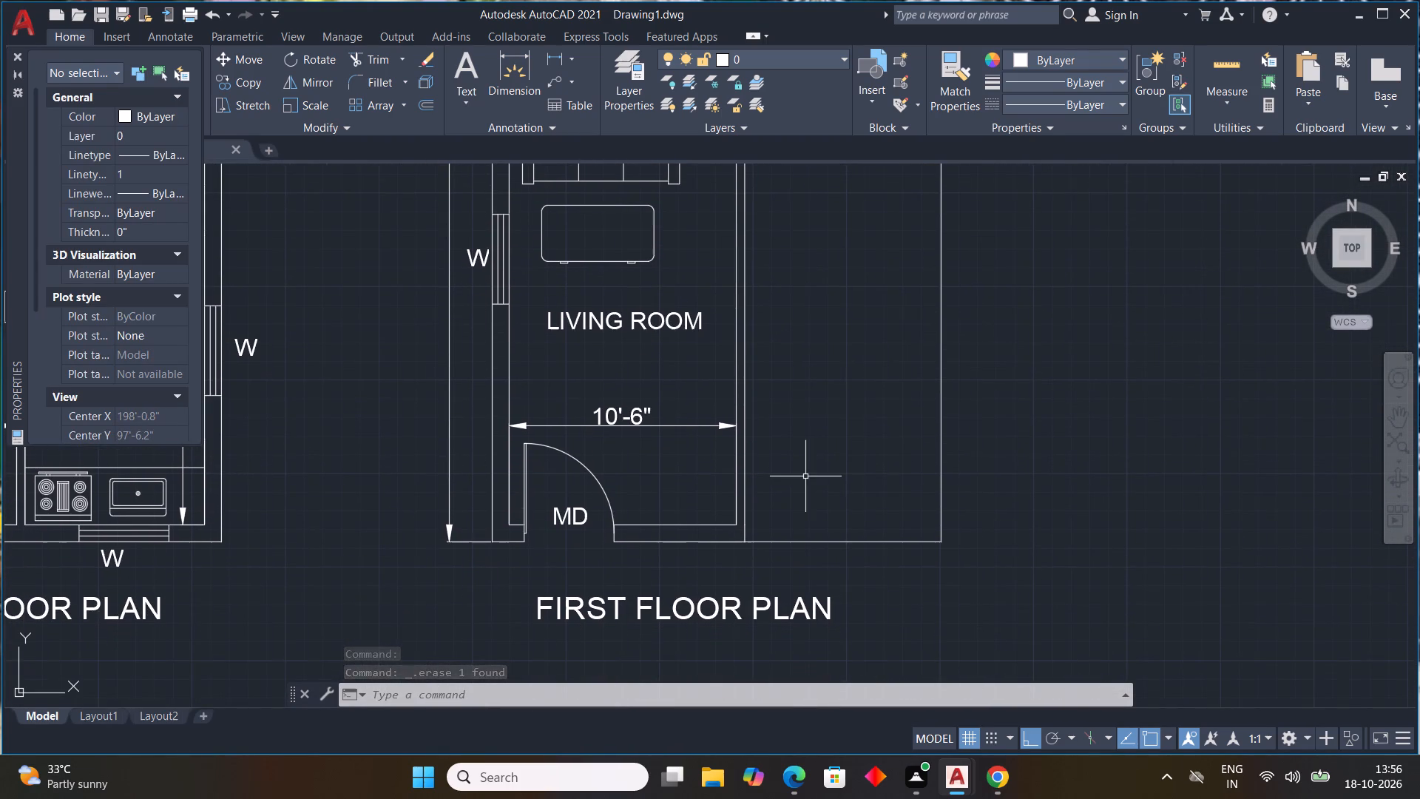
{"action": "key", "text": "l"}
{"action": "key", "text": "space"}
{"action": "scroll", "coordinate": [513, 530], "scroll_direction": "up", "scroll_amount": 2}
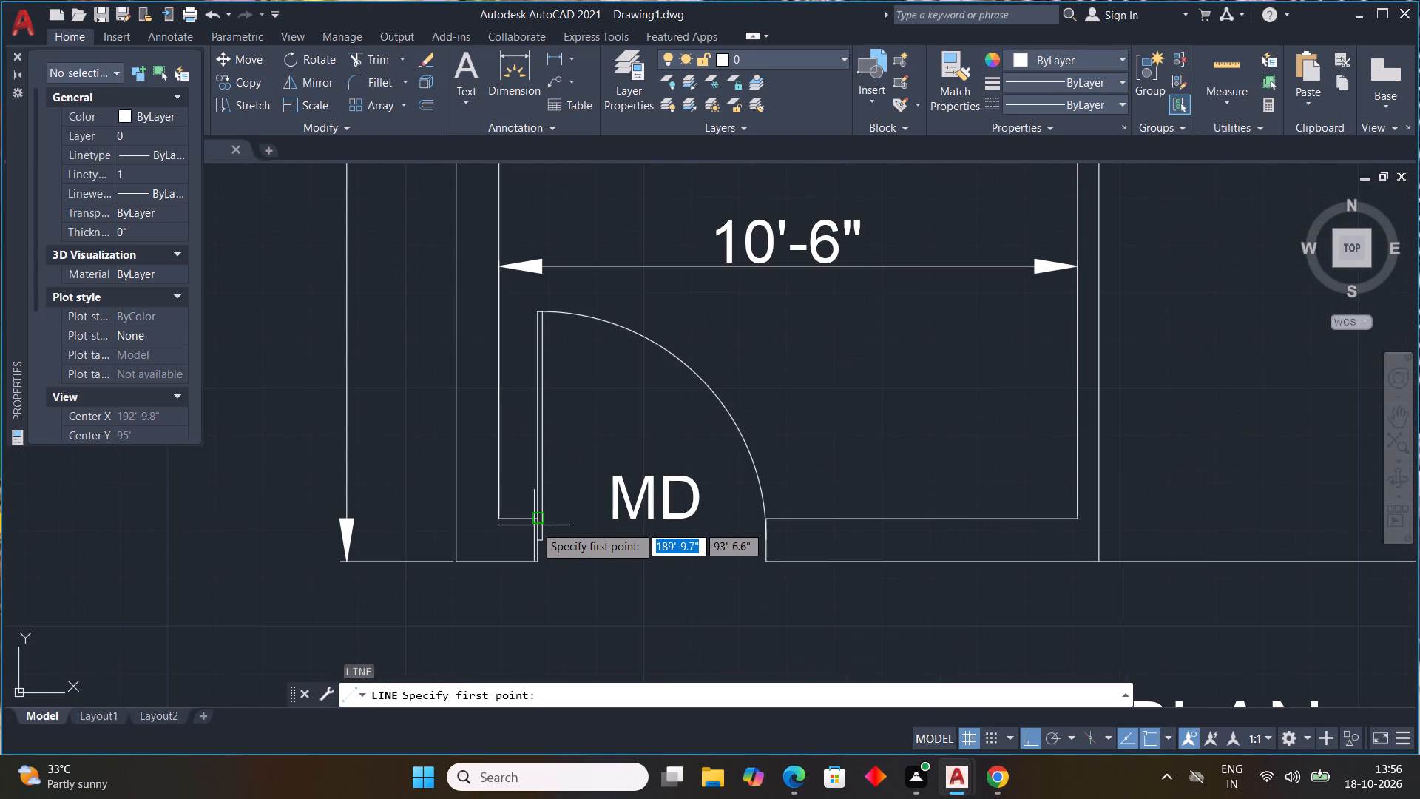
{"action": "left_click_drag", "start_coordinate": [536, 516], "coordinate": [566, 519]}
{"action": "left_click", "coordinate": [762, 519]}
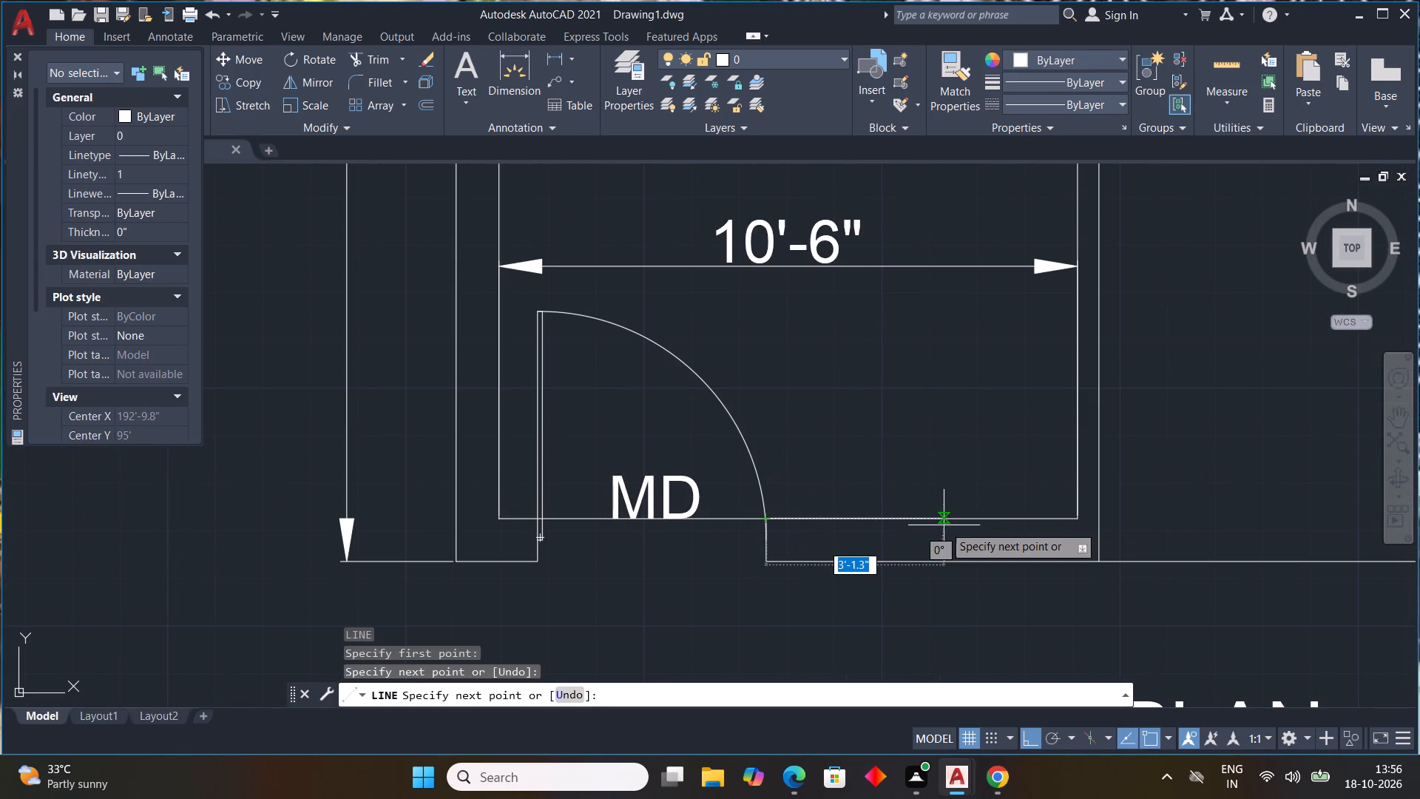
{"action": "key", "text": "Escape"}
Draw a line along the wall's outer face across the first floor's main door opening.
{"action": "key", "text": "space"}
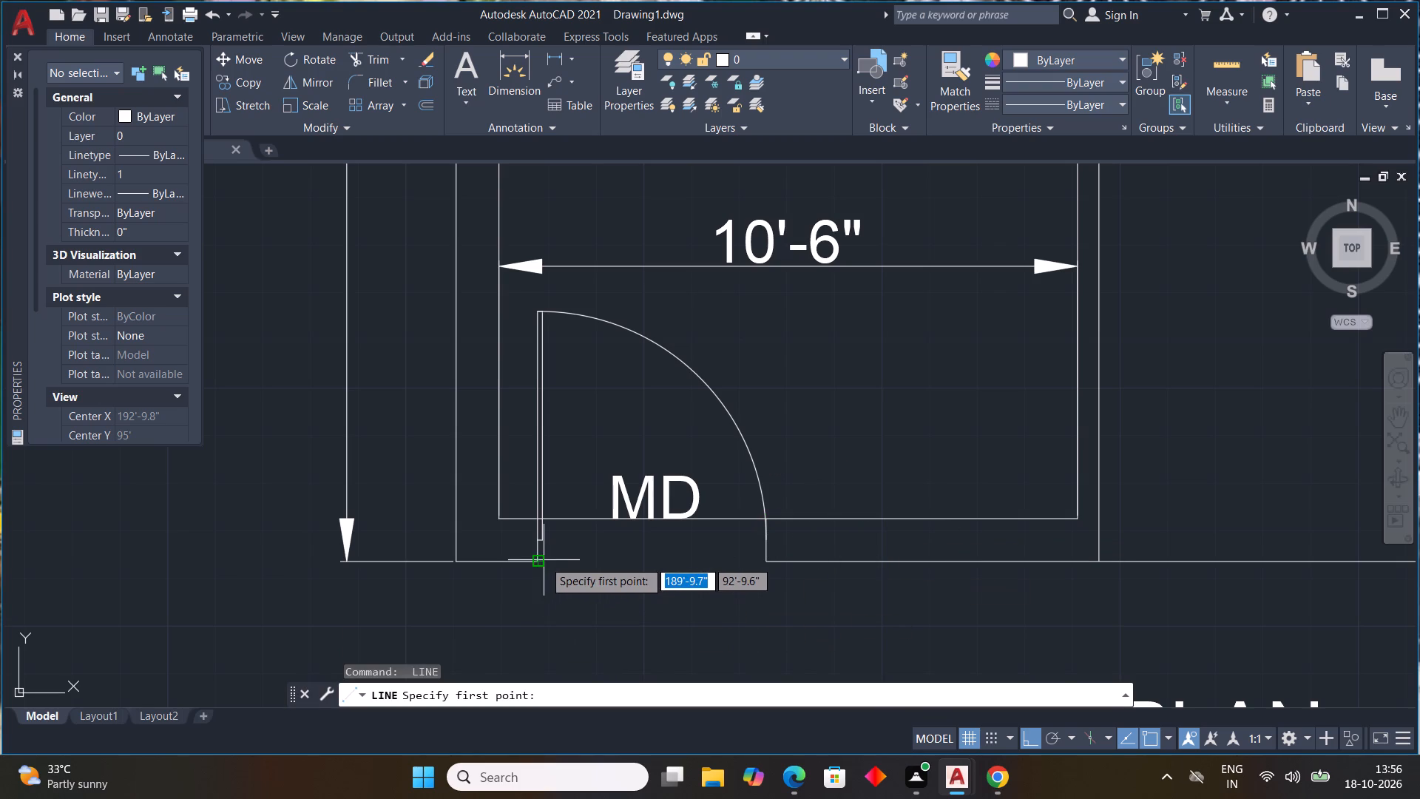
{"action": "left_click", "coordinate": [541, 562]}
{"action": "left_click_drag", "start_coordinate": [757, 552], "coordinate": [765, 556]}
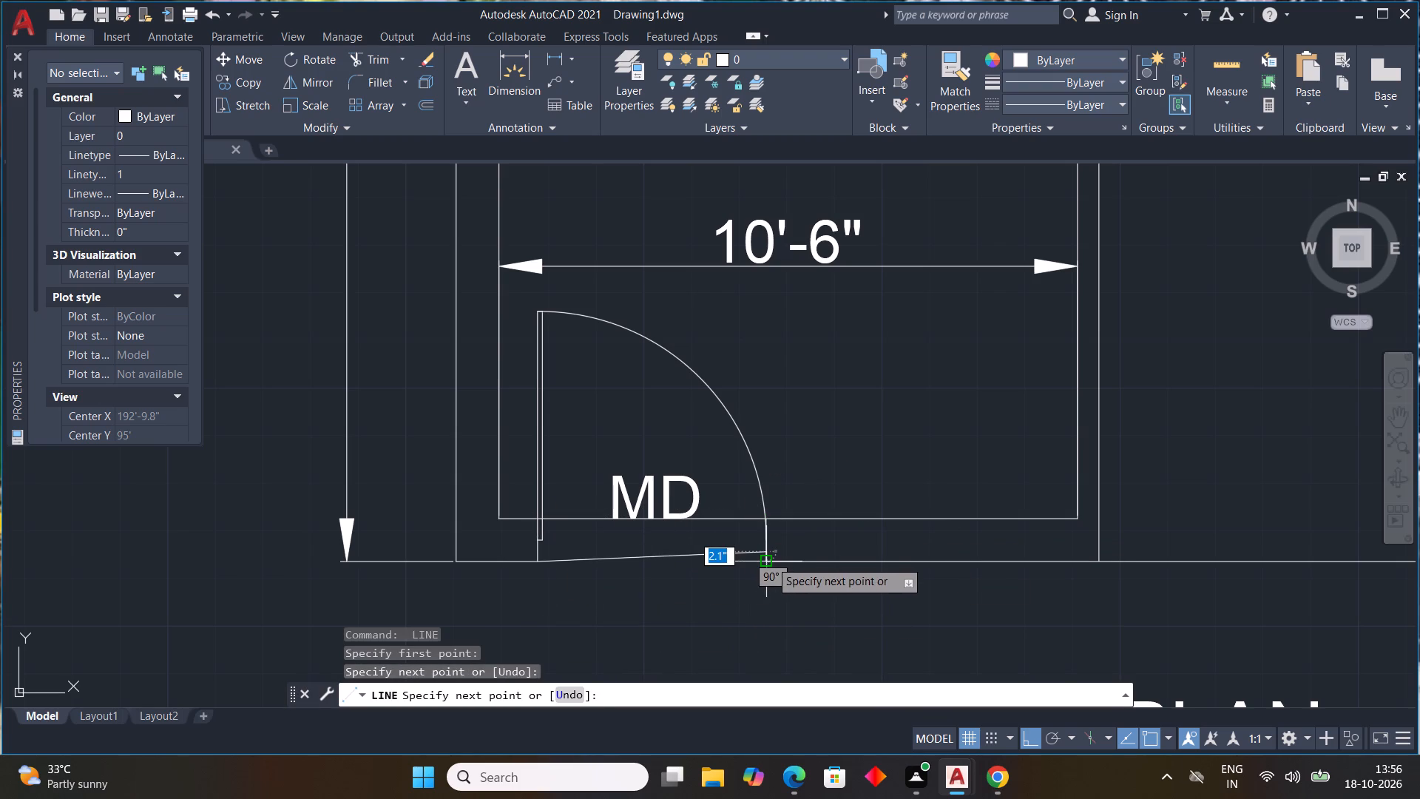
{"action": "key", "text": "ctrl+z"}
{"action": "left_click", "coordinate": [770, 564]}
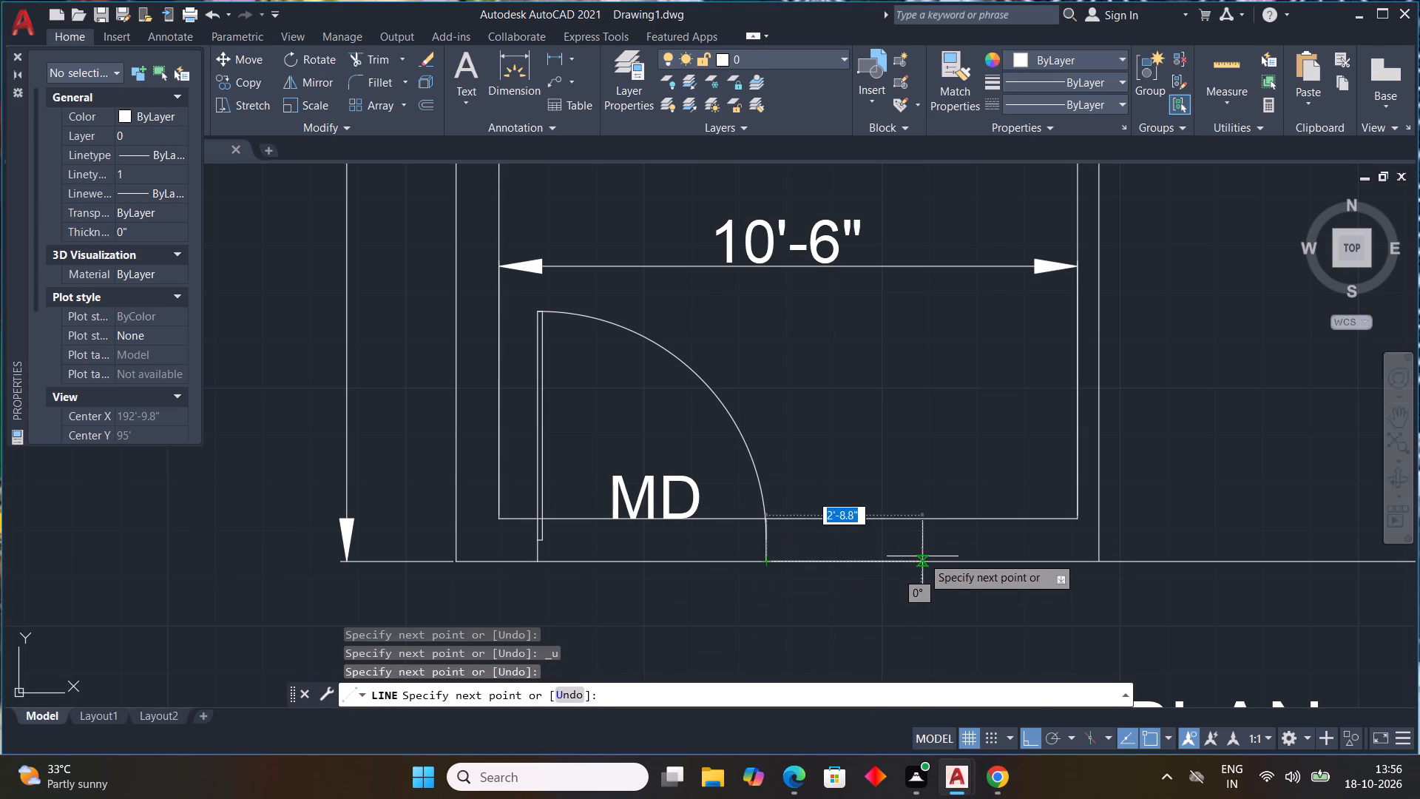
{"action": "key", "text": "Escape"}
Erase the first floor's main door leaf, swing arc and MD label.
{"action": "left_click_drag", "start_coordinate": [750, 338], "coordinate": [689, 384]}
{"action": "left_click", "coordinate": [520, 455]}
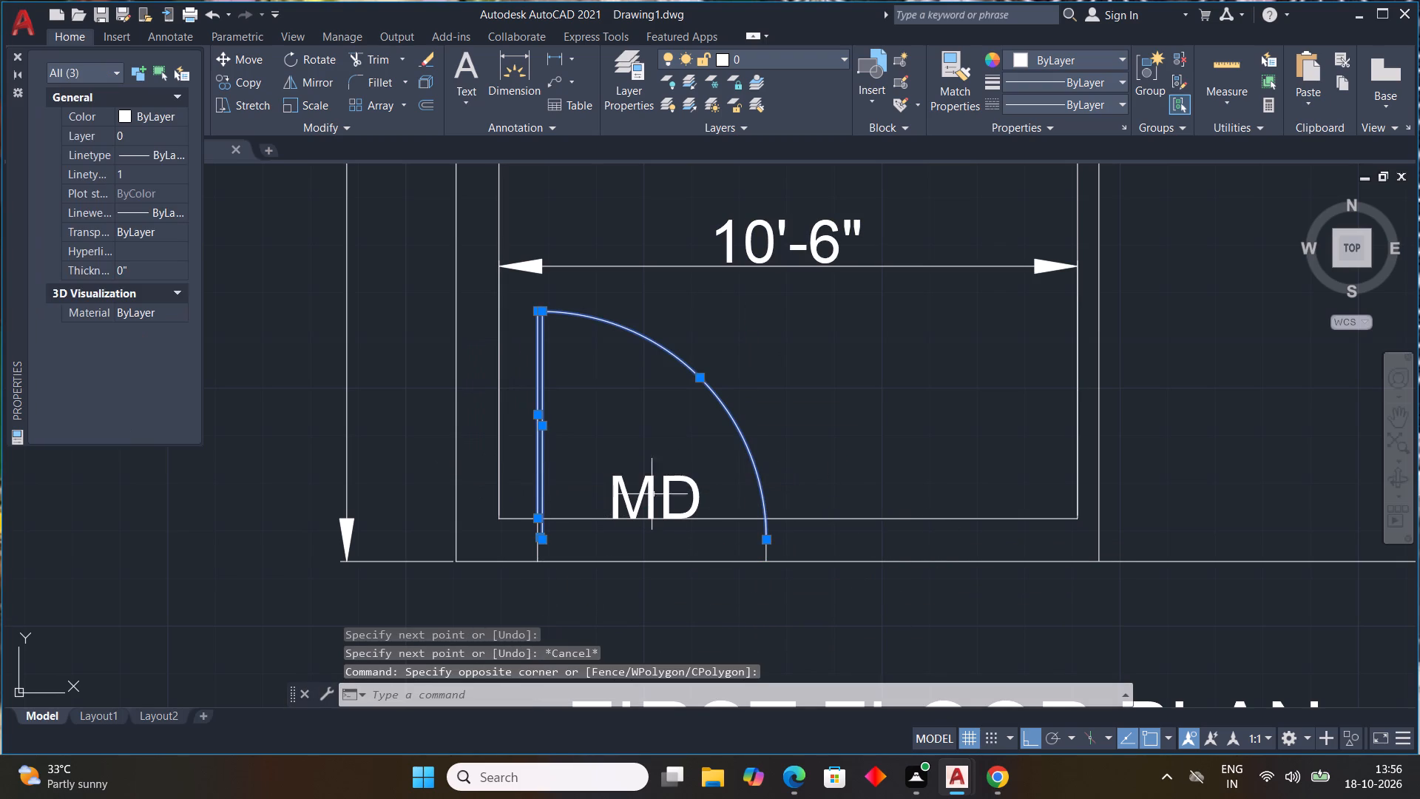
{"action": "left_click", "coordinate": [623, 496]}
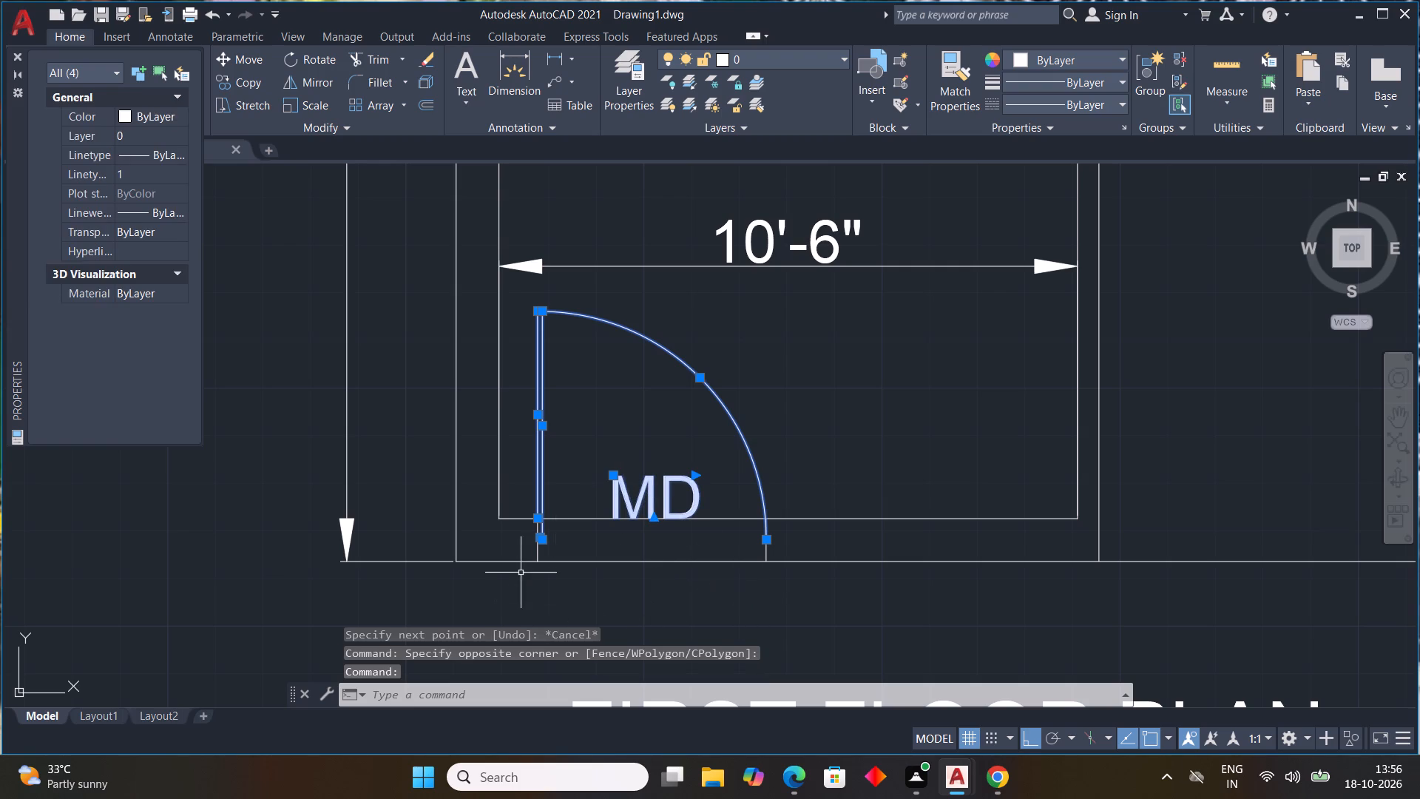
{"action": "scroll", "coordinate": [575, 544], "scroll_direction": "up", "scroll_amount": 4}
{"action": "left_click", "coordinate": [341, 524]}
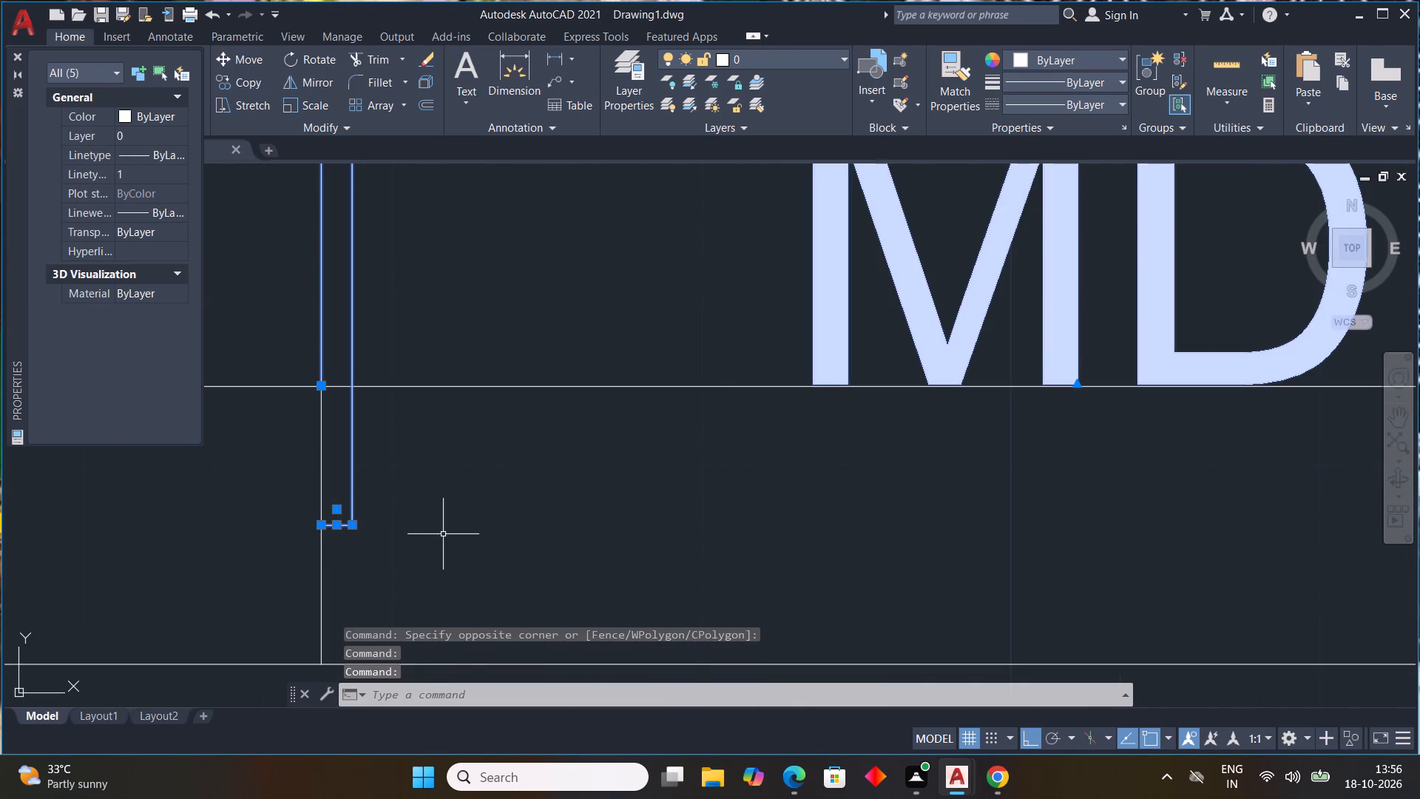
{"action": "key", "text": "Delete"}
Erase the two jamb lines of the former main door opening and the stray door fragment in the living room.
{"action": "scroll", "coordinate": [569, 505], "scroll_direction": "down", "scroll_amount": 3}
{"action": "scroll", "coordinate": [697, 502], "scroll_direction": "down", "scroll_amount": 3}
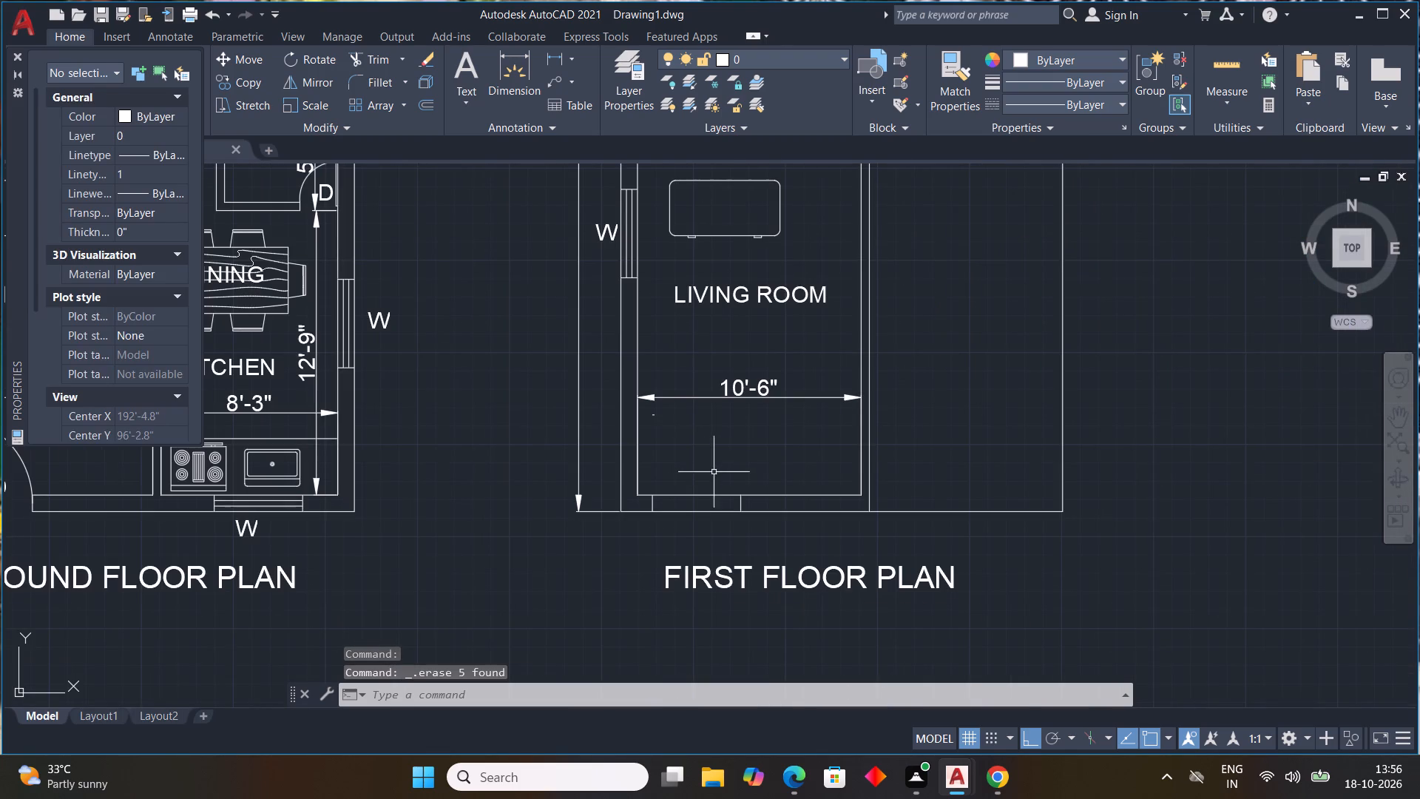
{"action": "left_click", "coordinate": [654, 504]}
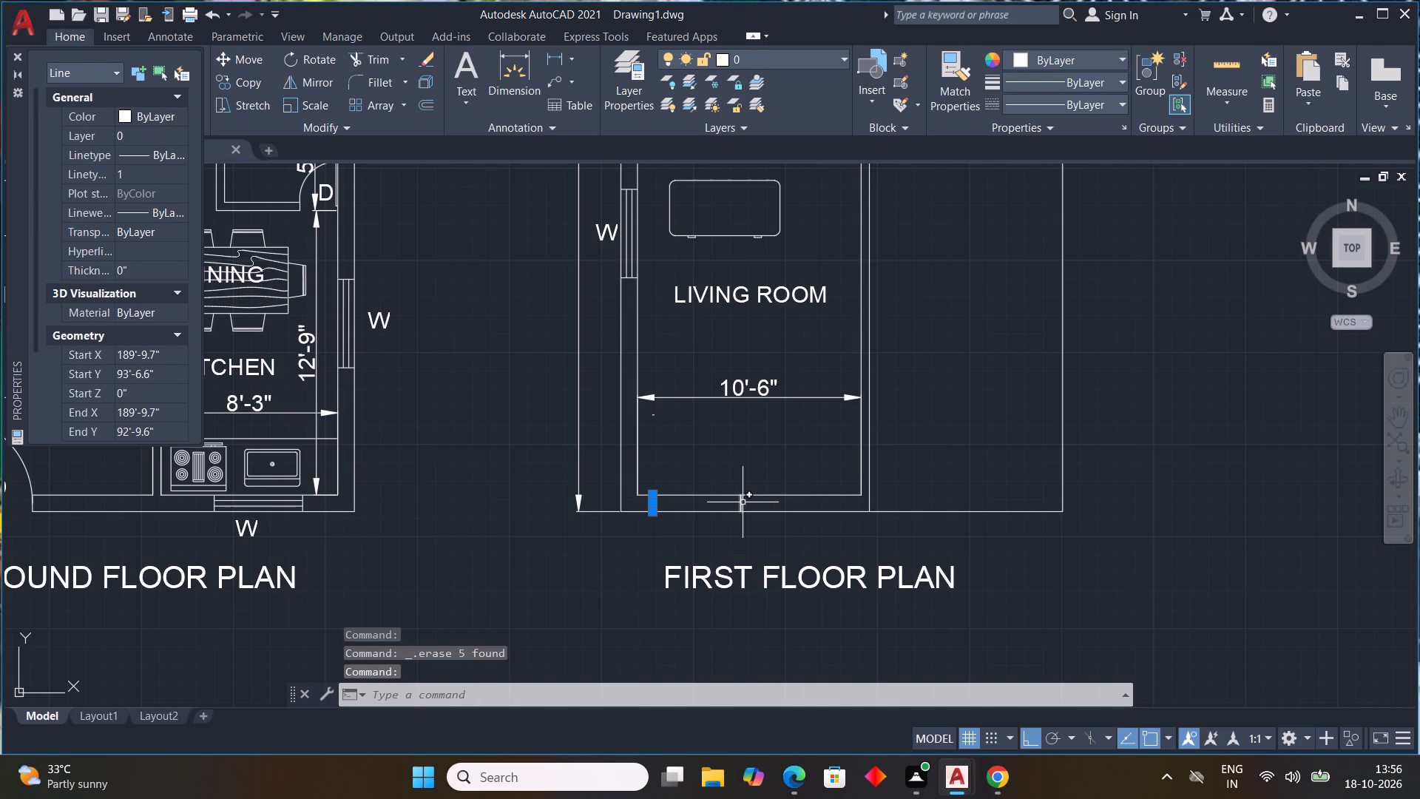
{"action": "left_click", "coordinate": [743, 503]}
{"action": "left_click", "coordinate": [655, 412]}
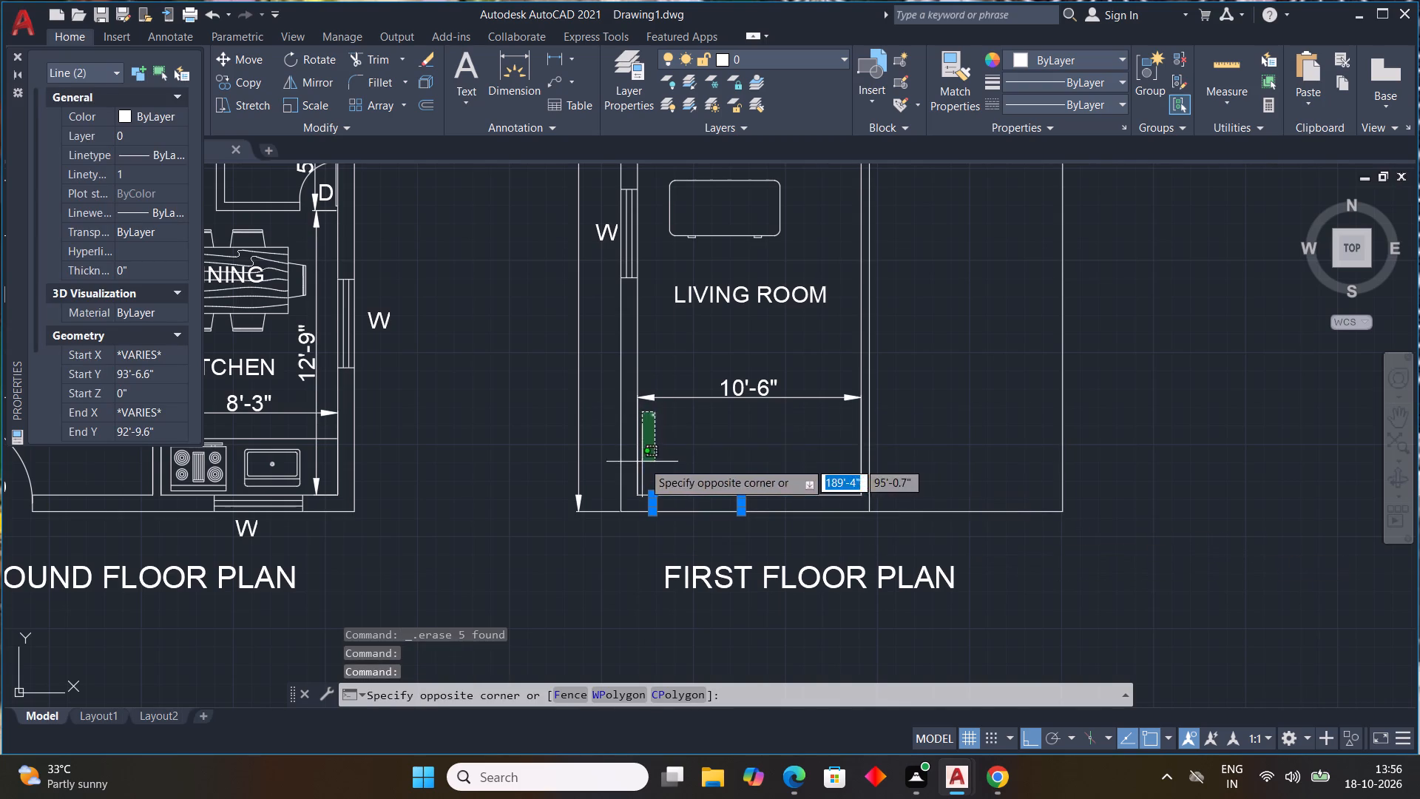
{"action": "left_click_drag", "start_coordinate": [656, 433], "coordinate": [647, 432]}
{"action": "left_click", "coordinate": [669, 412]}
{"action": "left_click", "coordinate": [652, 418]}
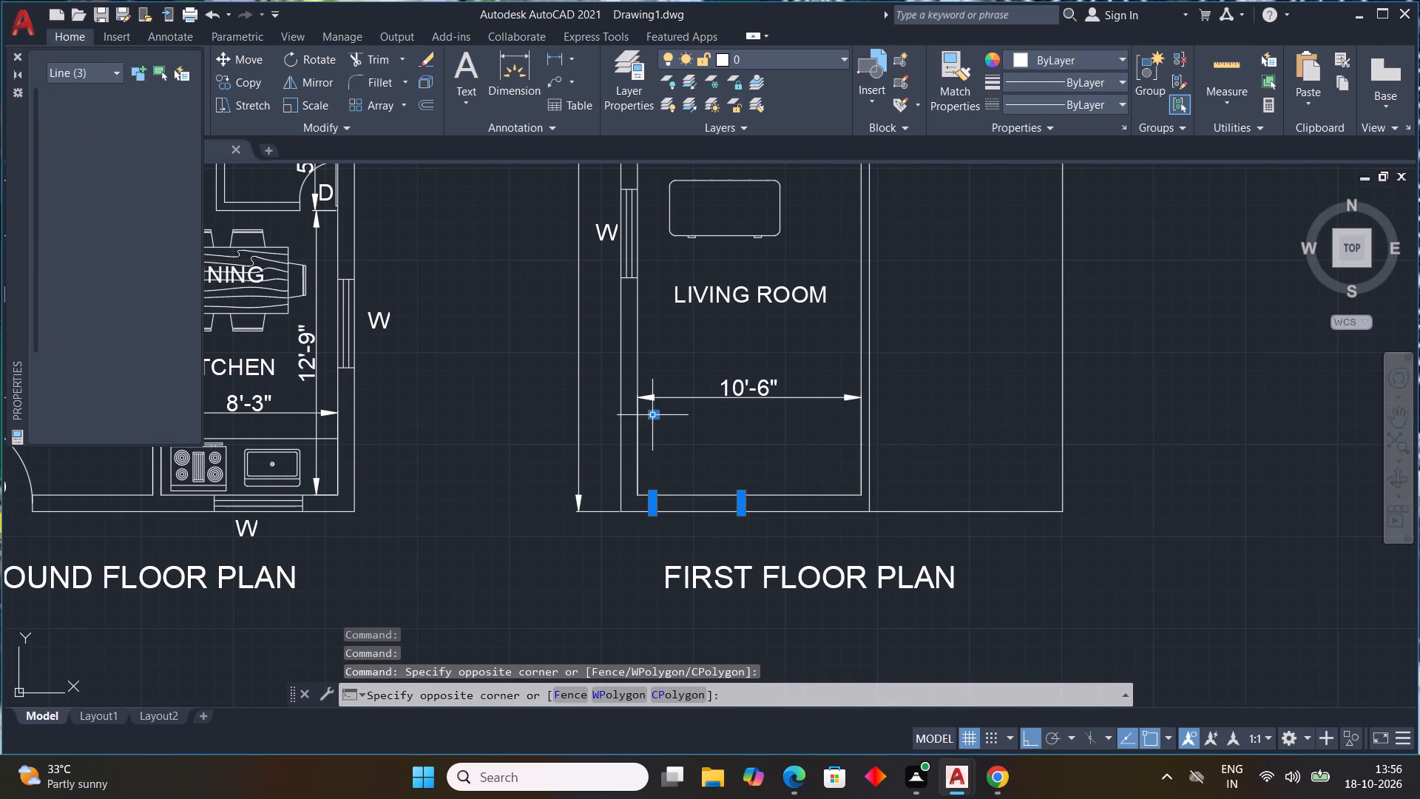
{"action": "key", "text": "Delete"}
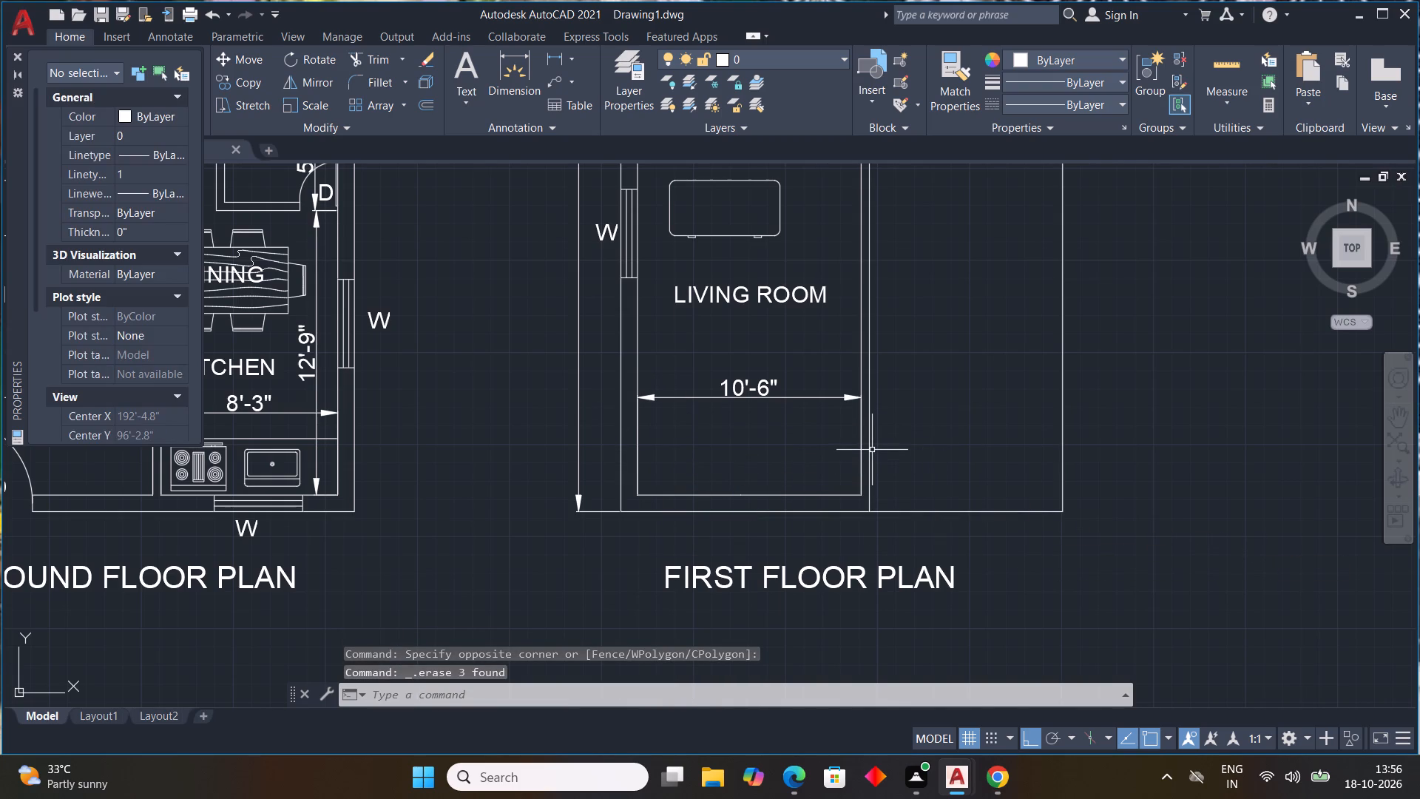
{"action": "middle_click_drag", "start_coordinate": [872, 450], "coordinate": [688, 647]}
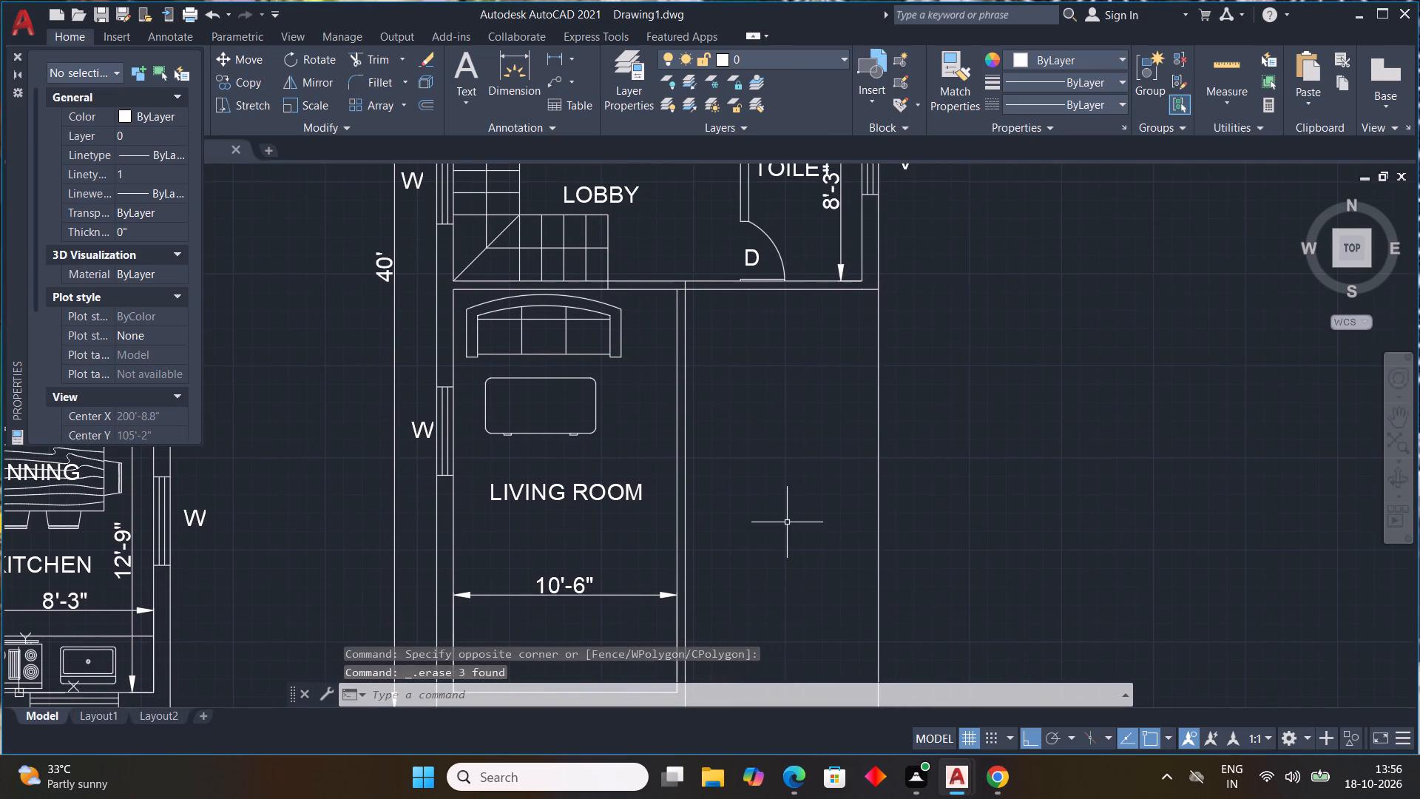
Draw a short line continuing the living room partition's inner face across the lobby wall's thickness on the first floor plan.
{"action": "middle_click_drag", "start_coordinate": [786, 533], "coordinate": [733, 419]}
{"action": "scroll", "coordinate": [784, 539], "scroll_direction": "down", "scroll_amount": 1}
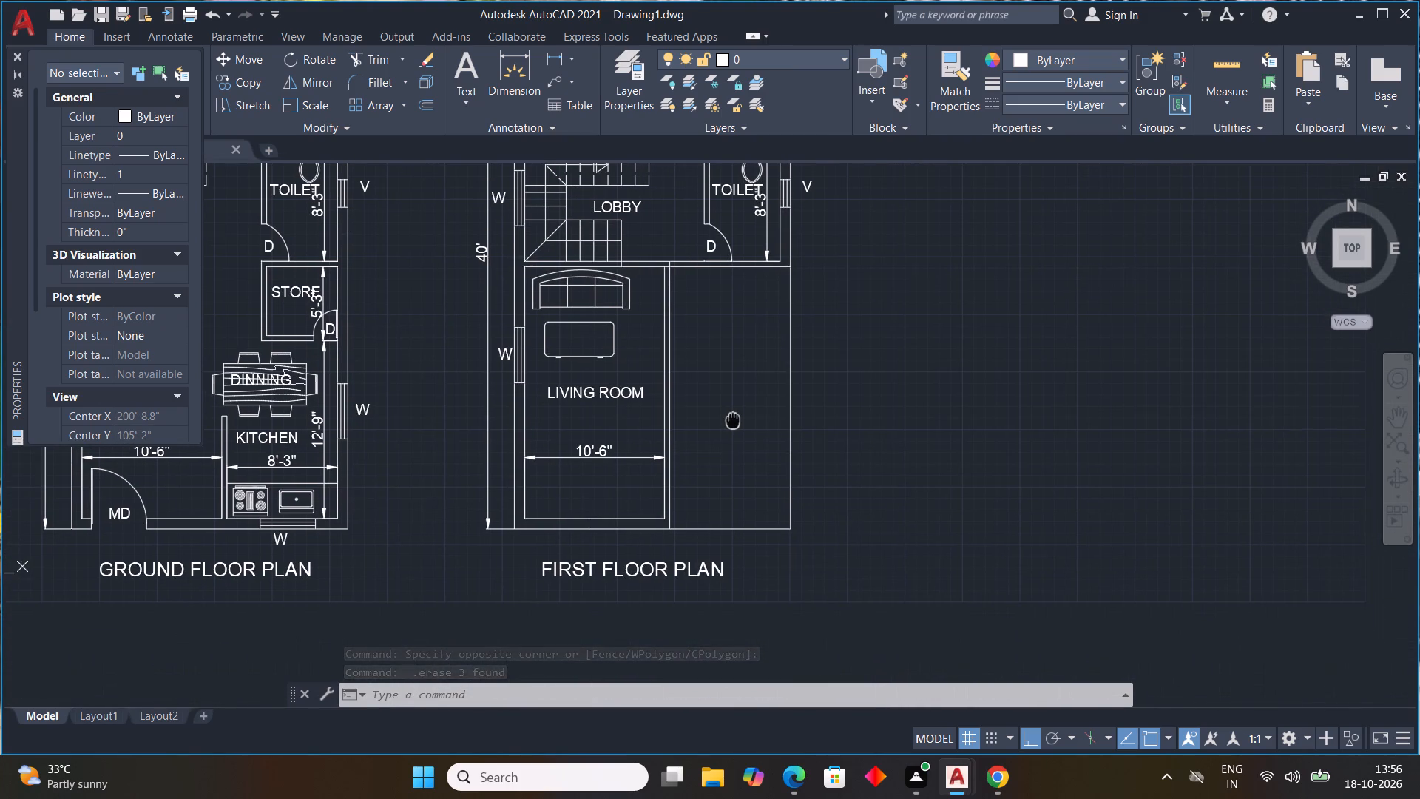
{"action": "middle_click_drag", "start_coordinate": [733, 419], "coordinate": [694, 544]}
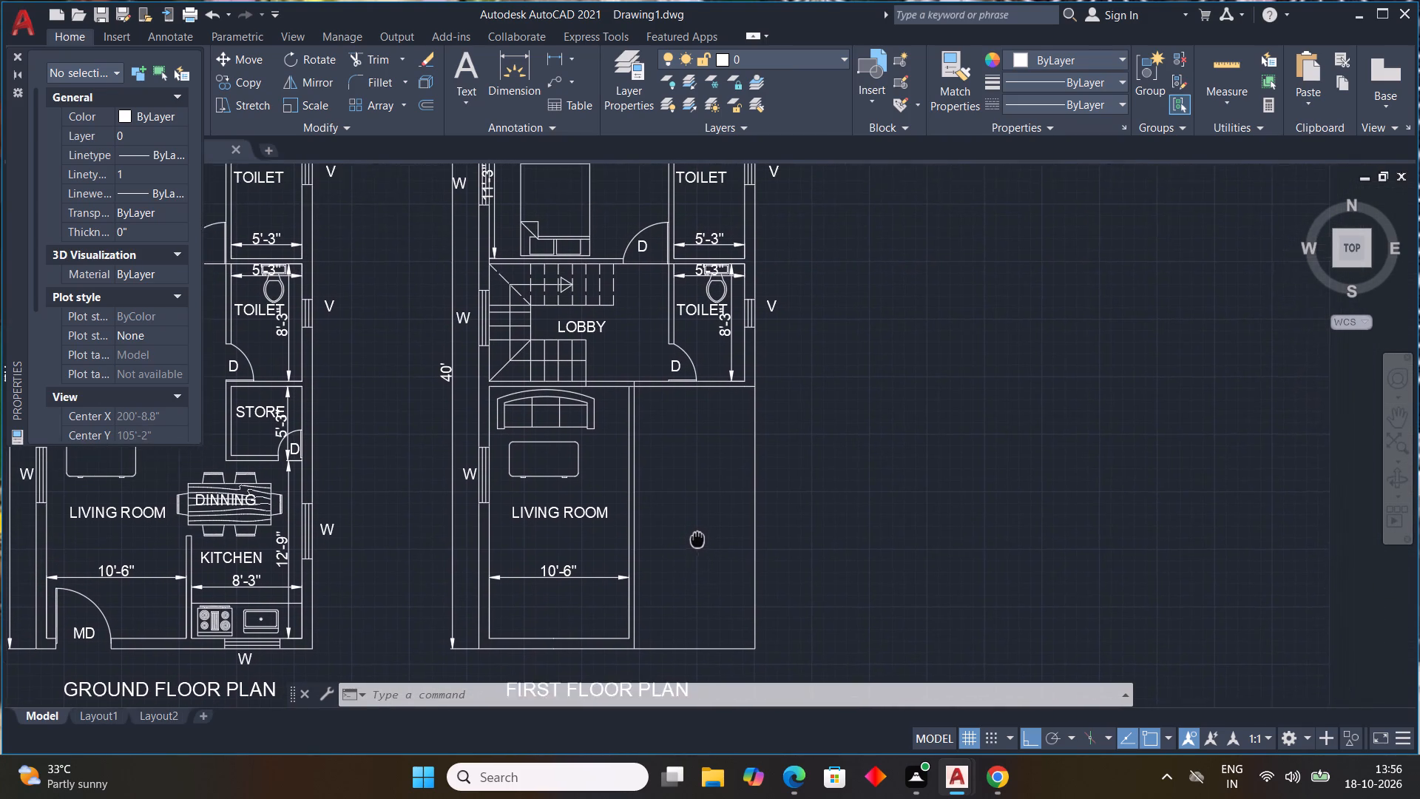
{"action": "middle_click_drag", "start_coordinate": [694, 544], "coordinate": [686, 553]}
{"action": "type", "text": "L"}
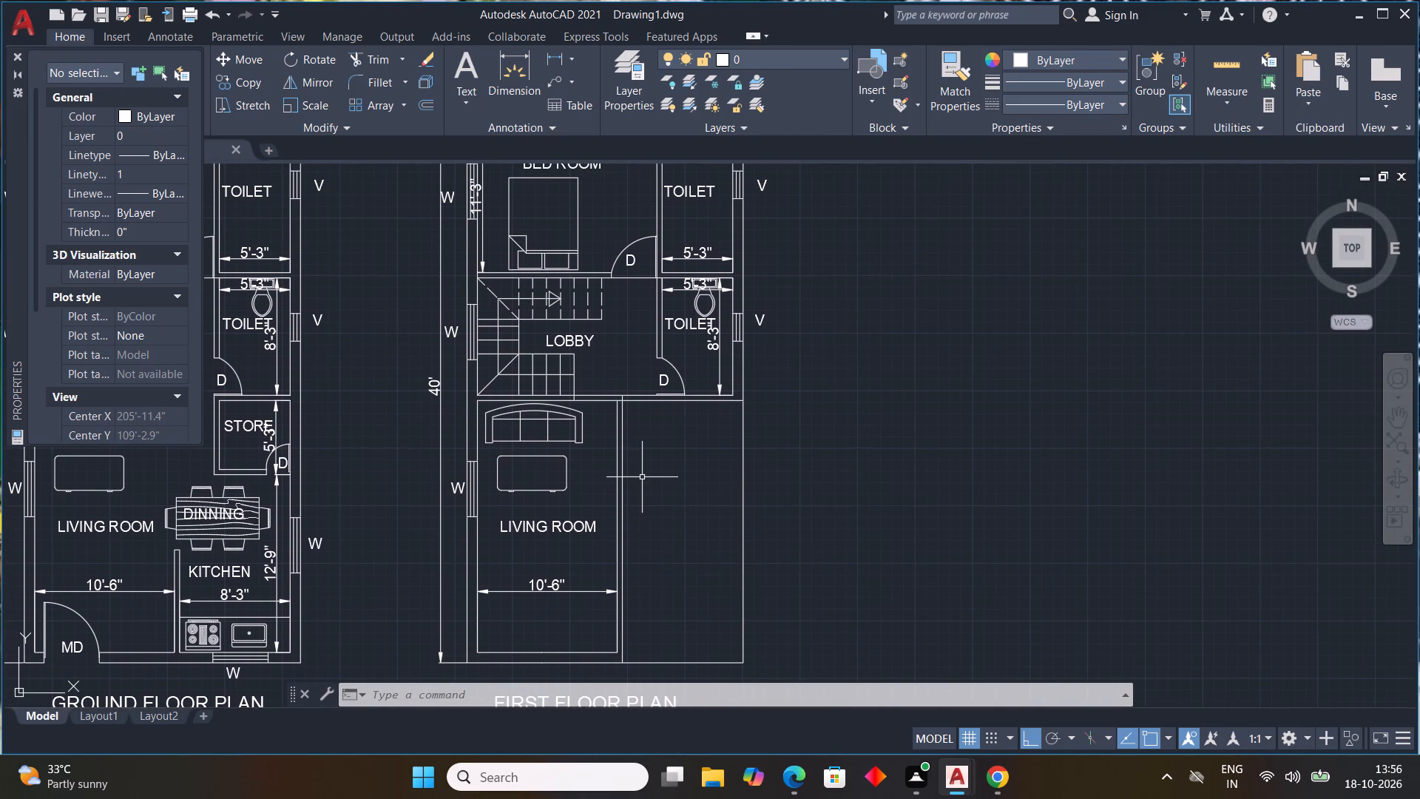
{"action": "key", "text": "space"}
{"action": "scroll", "coordinate": [601, 406], "scroll_direction": "up", "scroll_amount": 3}
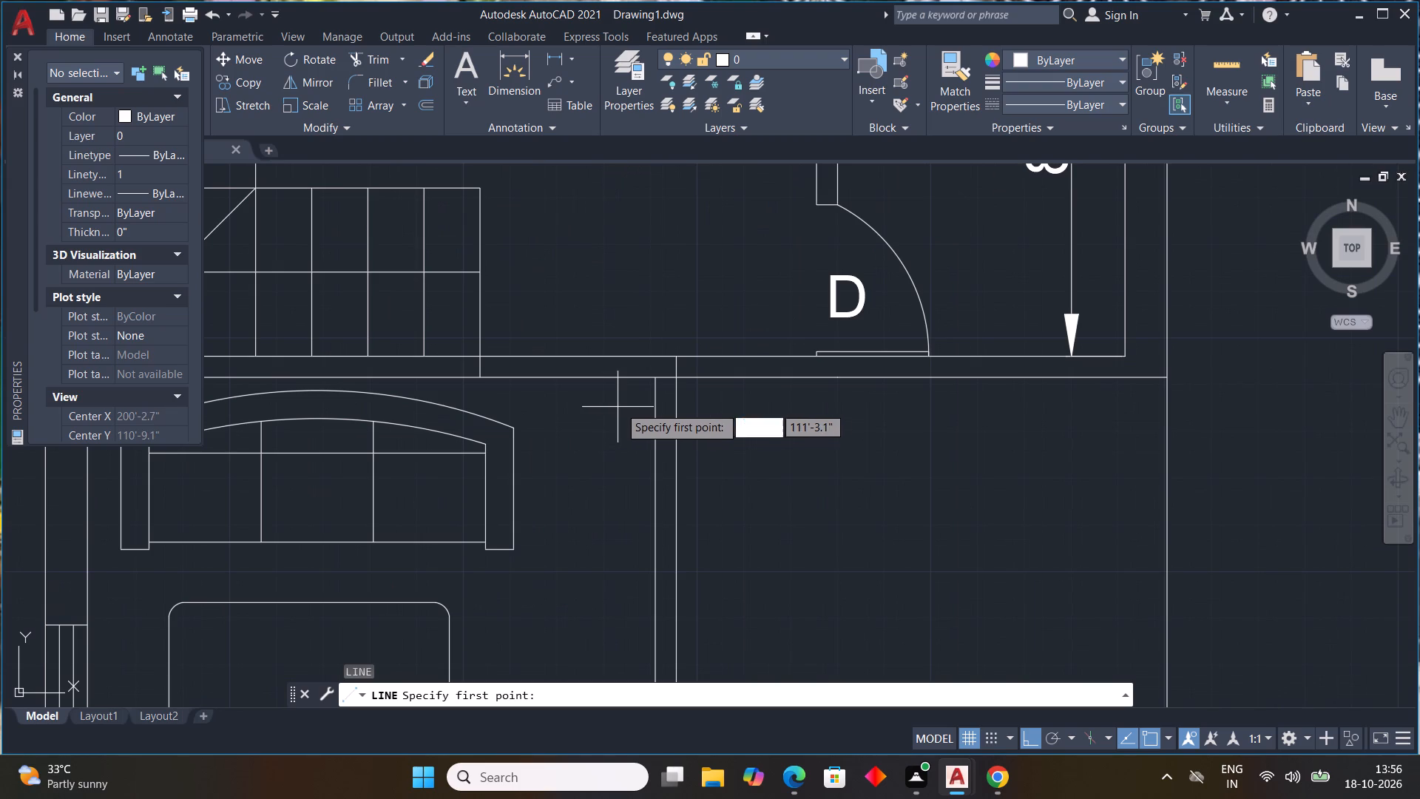
{"action": "left_click", "coordinate": [660, 377]}
{"action": "left_click", "coordinate": [660, 352]}
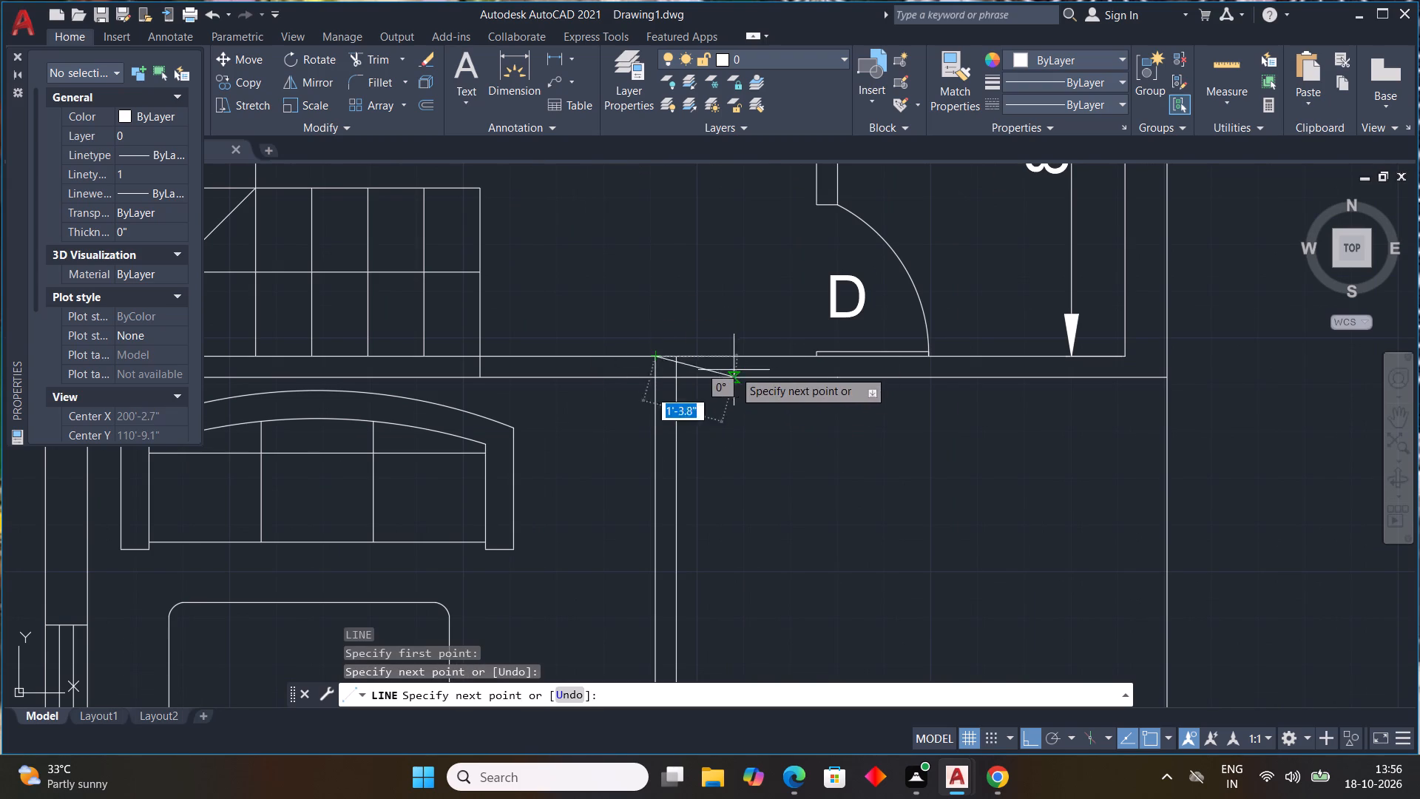
{"action": "key", "text": "Escape"}
Draw two jamb lines across the living room partition, one just below the lobby wall and one farther down, marking a door opening.
{"action": "key", "text": "space"}
{"action": "middle_click_drag", "start_coordinate": [707, 409], "coordinate": [696, 376]}
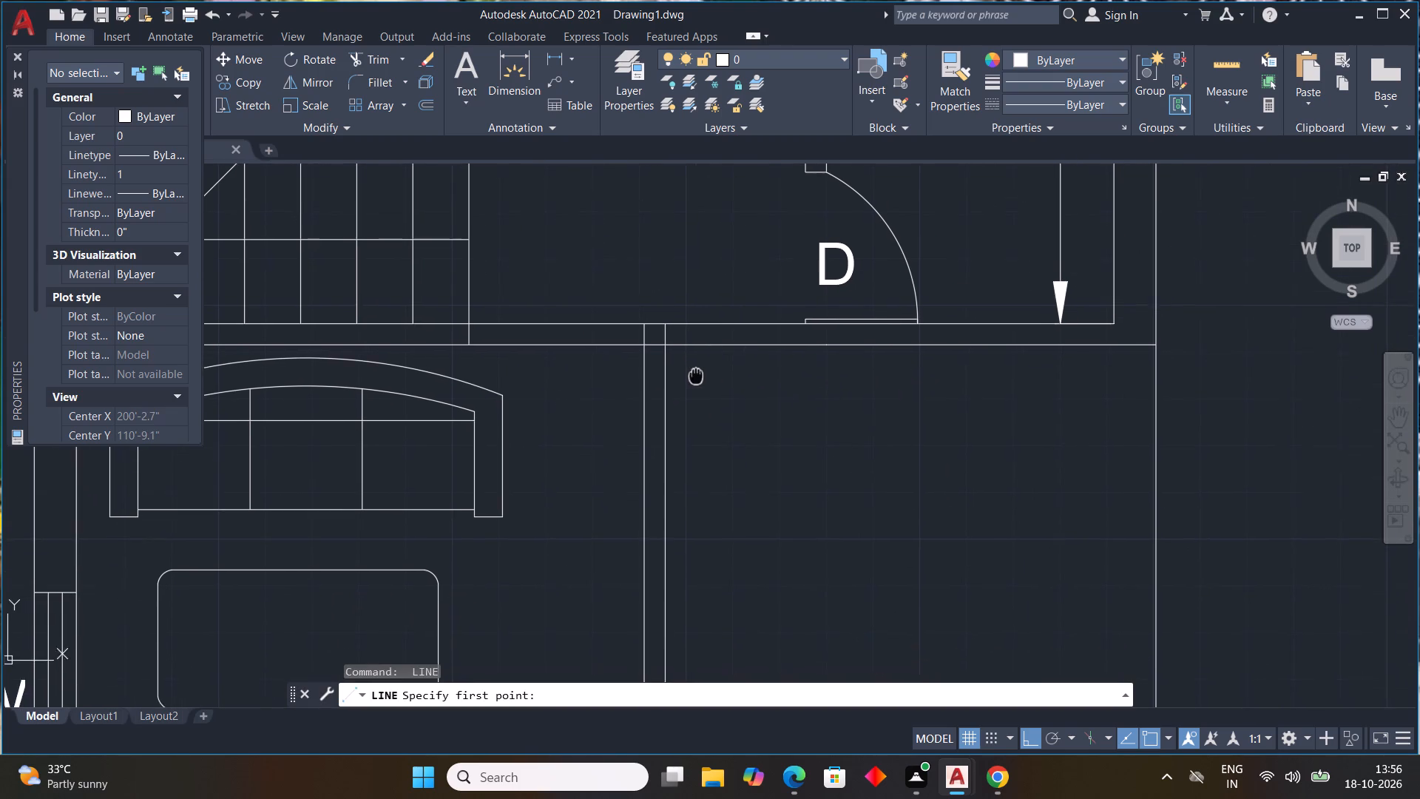
{"action": "middle_click_drag", "start_coordinate": [696, 376], "coordinate": [666, 419]}
{"action": "scroll", "coordinate": [628, 426], "scroll_direction": "up", "scroll_amount": 2}
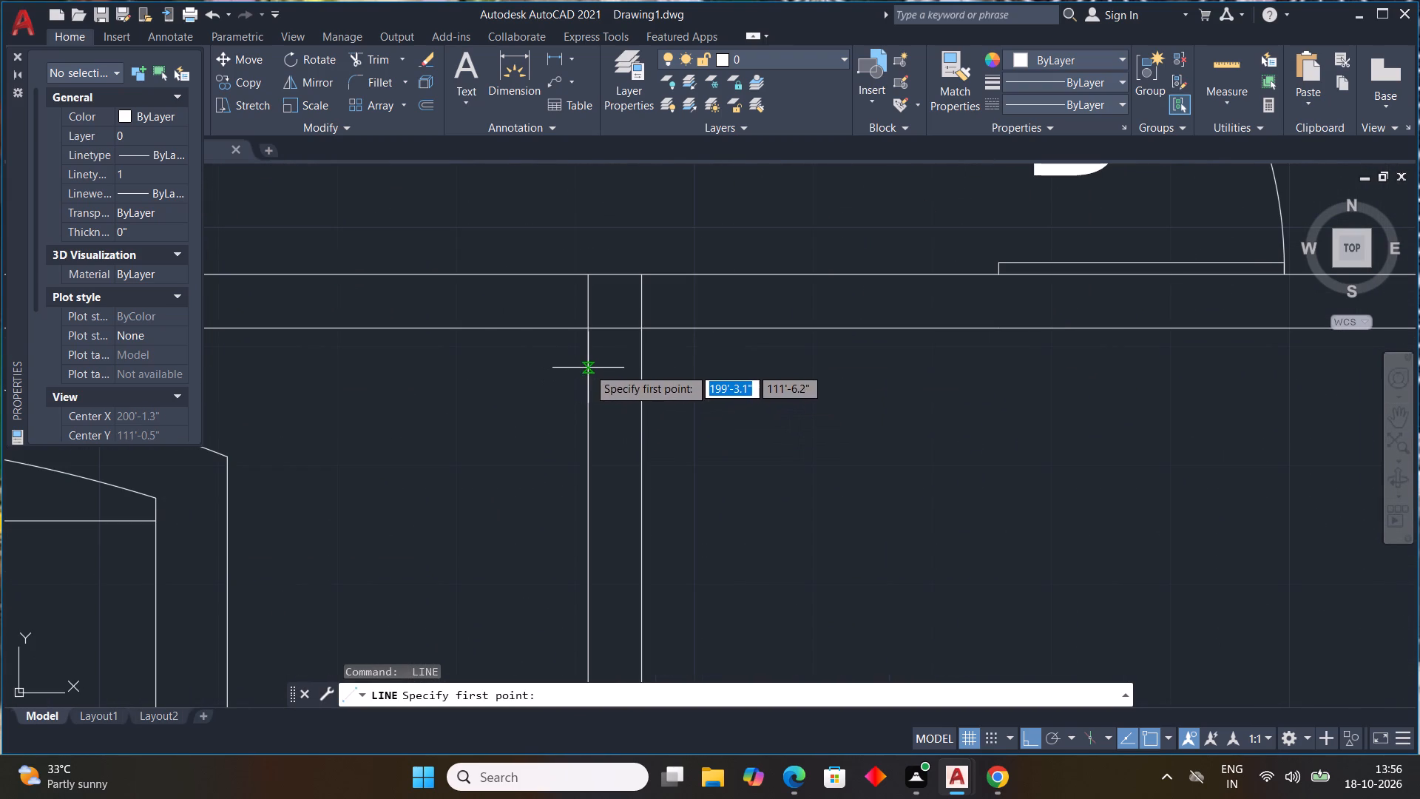
{"action": "left_click", "coordinate": [588, 368]}
{"action": "left_click", "coordinate": [649, 363]}
{"action": "key", "text": "Escape"}
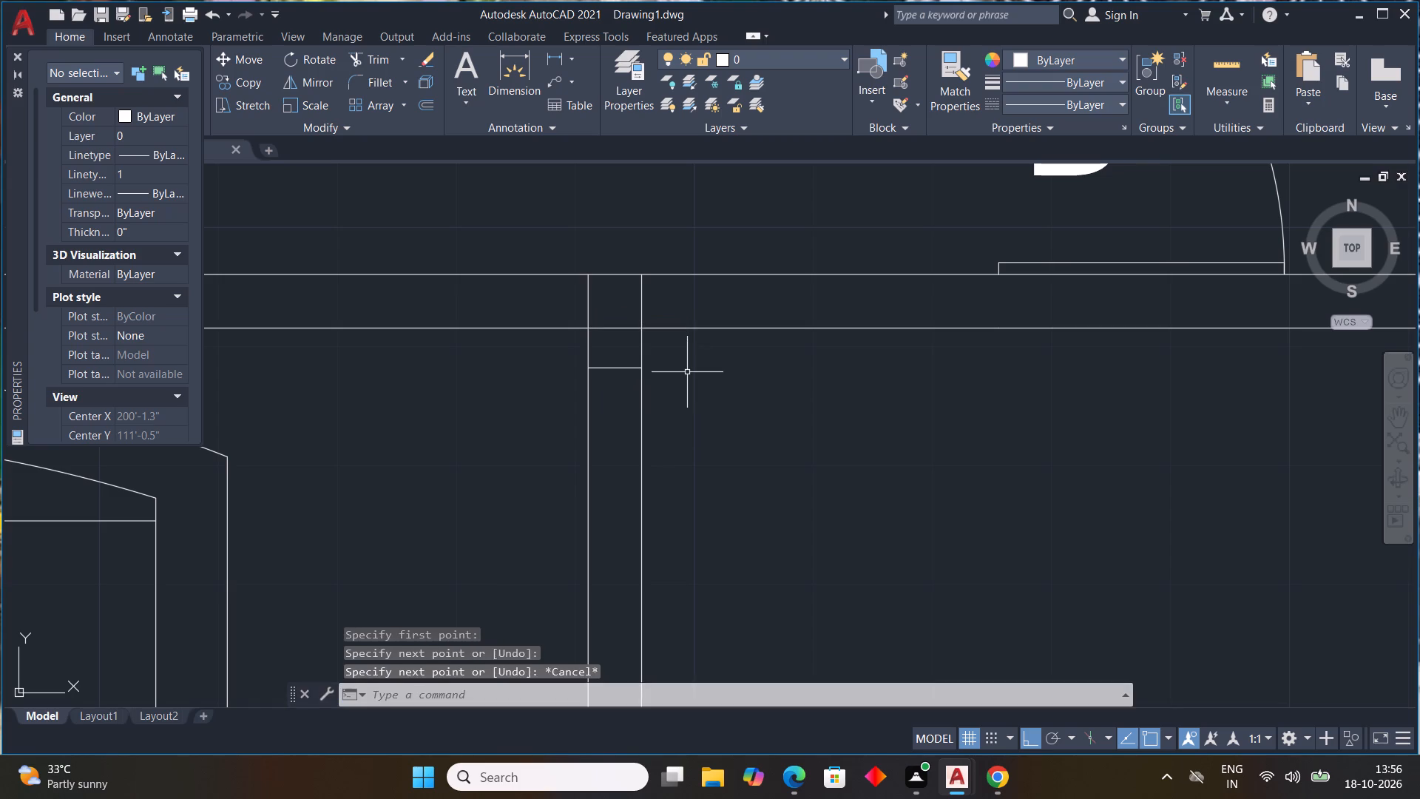
{"action": "key", "text": "space"}
{"action": "middle_click_drag", "start_coordinate": [596, 473], "coordinate": [592, 361]}
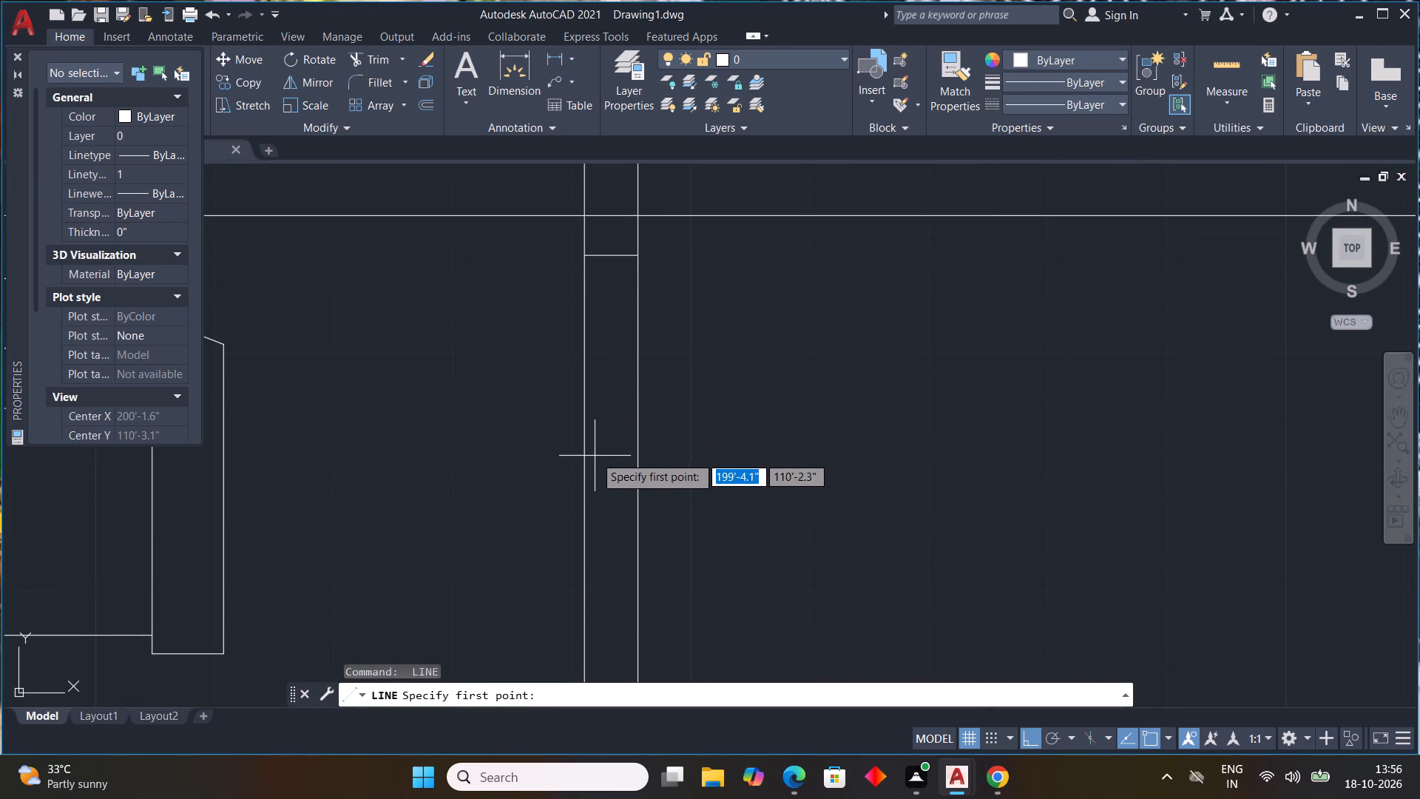
{"action": "left_click_drag", "start_coordinate": [586, 465], "coordinate": [594, 465]}
{"action": "left_click", "coordinate": [641, 469]}
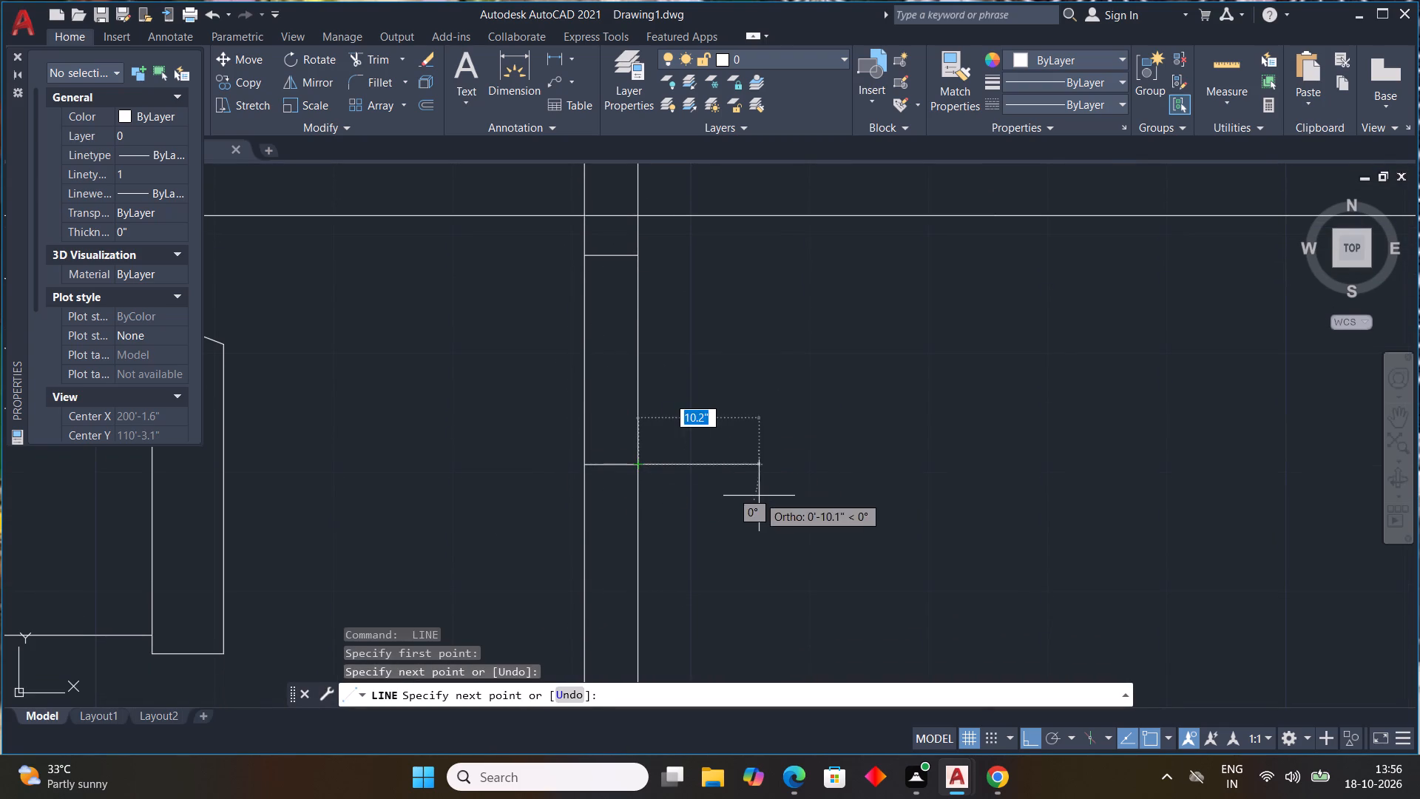
{"action": "key", "text": "Escape"}
Trim both partition faces between the two jamb lines to open the doorway.
{"action": "type", "text": "TR"}
{"action": "key", "text": "space"}
{"action": "left_click_drag", "start_coordinate": [501, 388], "coordinate": [680, 388]}
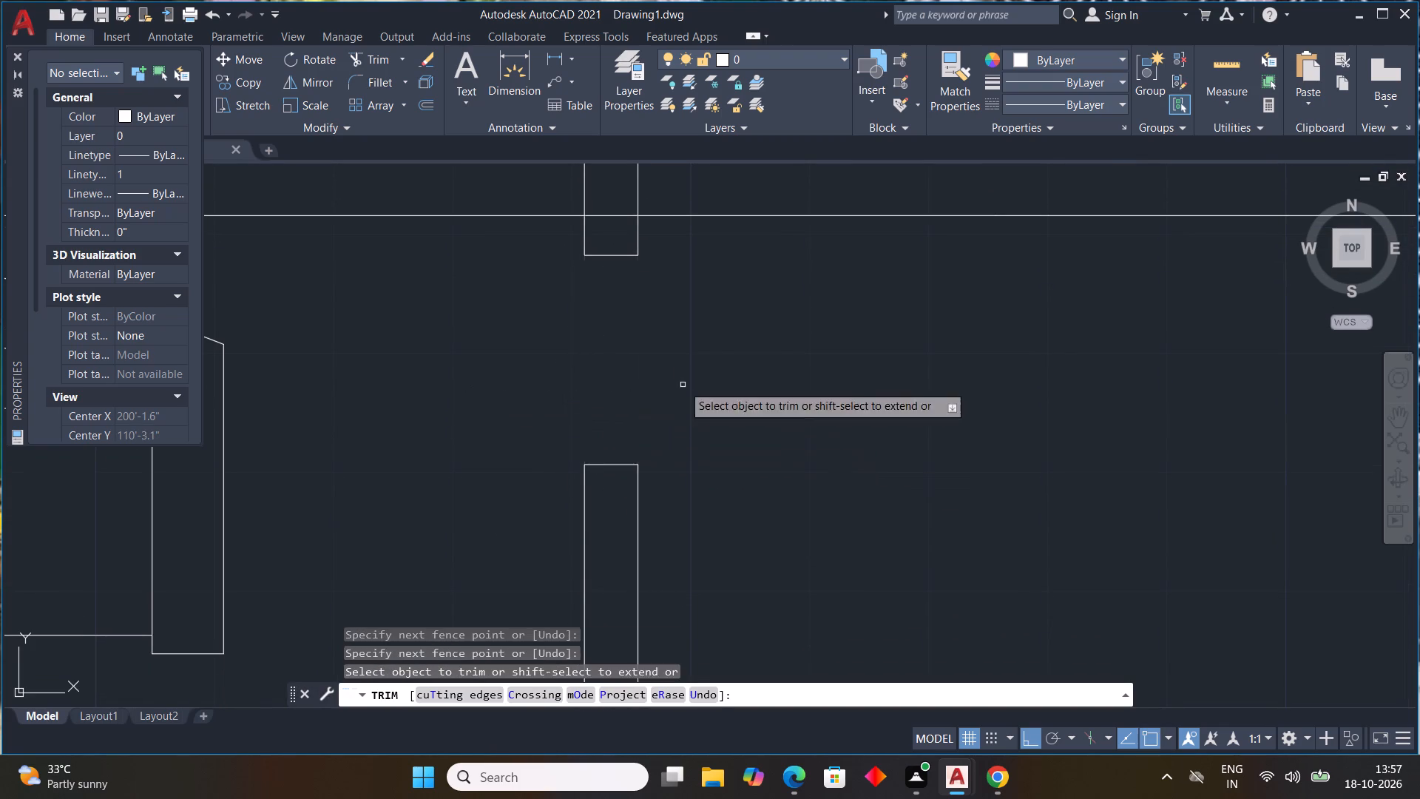
Trim the wall lines inside the partition junction and both lobby wall lines between the staircase and the partition.
{"action": "middle_click_drag", "start_coordinate": [683, 385], "coordinate": [722, 534]}
{"action": "scroll", "coordinate": [686, 397], "scroll_direction": "down", "scroll_amount": 1}
{"action": "left_click", "coordinate": [677, 430]}
{"action": "left_click", "coordinate": [697, 414]}
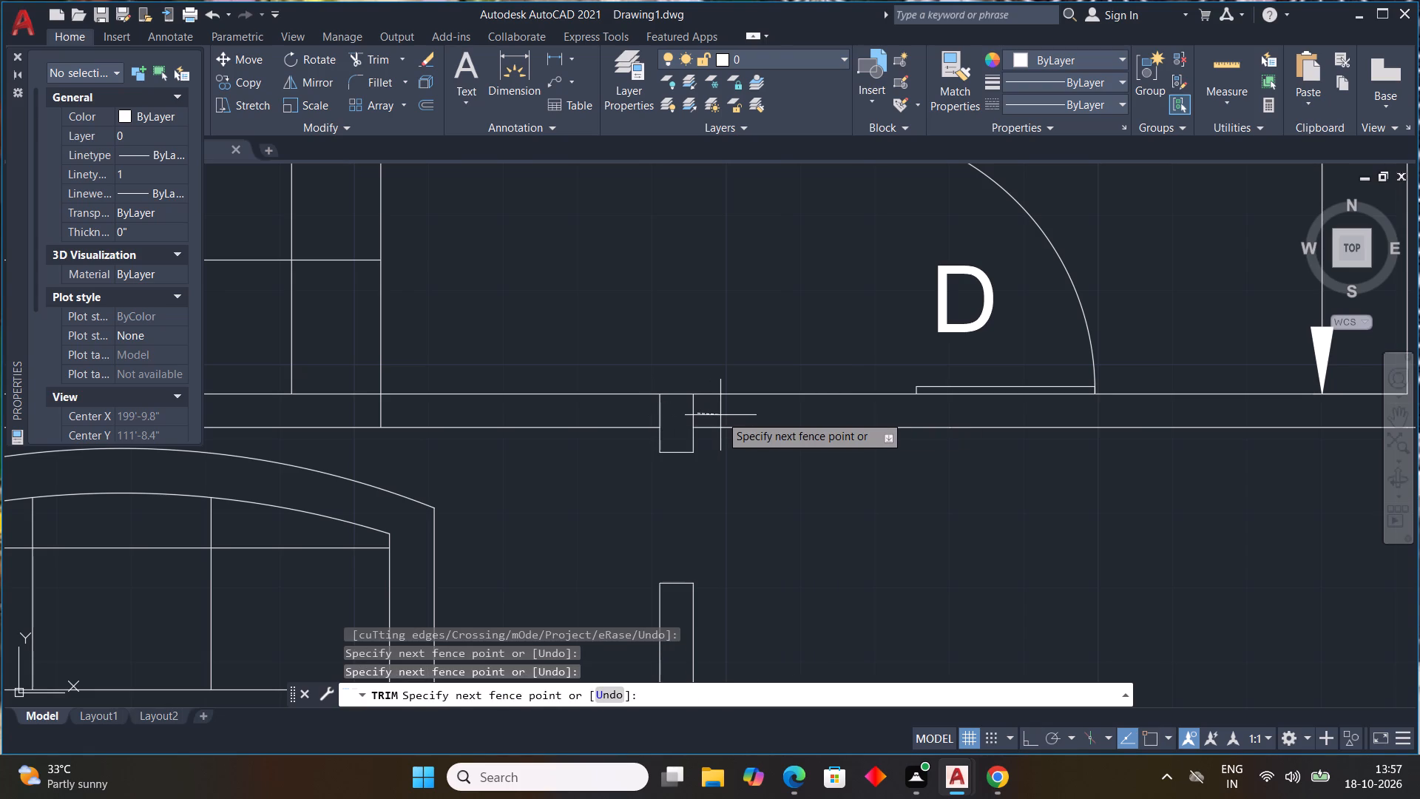
{"action": "left_click", "coordinate": [689, 411]}
{"action": "left_click_drag", "start_coordinate": [564, 362], "coordinate": [594, 485]}
{"action": "scroll", "coordinate": [700, 486], "scroll_direction": "down", "scroll_amount": 2}
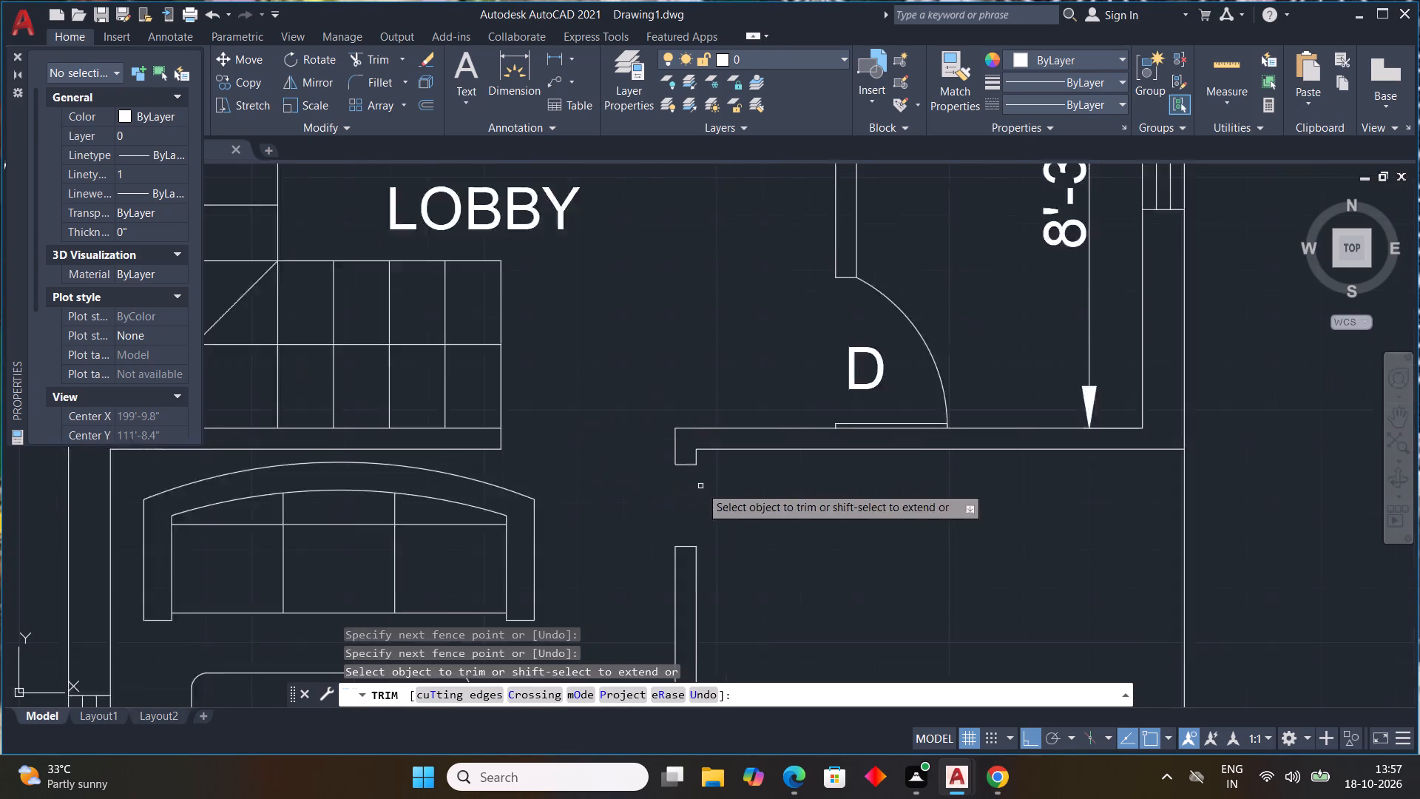
{"action": "scroll", "coordinate": [827, 538], "scroll_direction": "down", "scroll_amount": 1}
{"action": "middle_click_drag", "start_coordinate": [827, 538], "coordinate": [725, 382]}
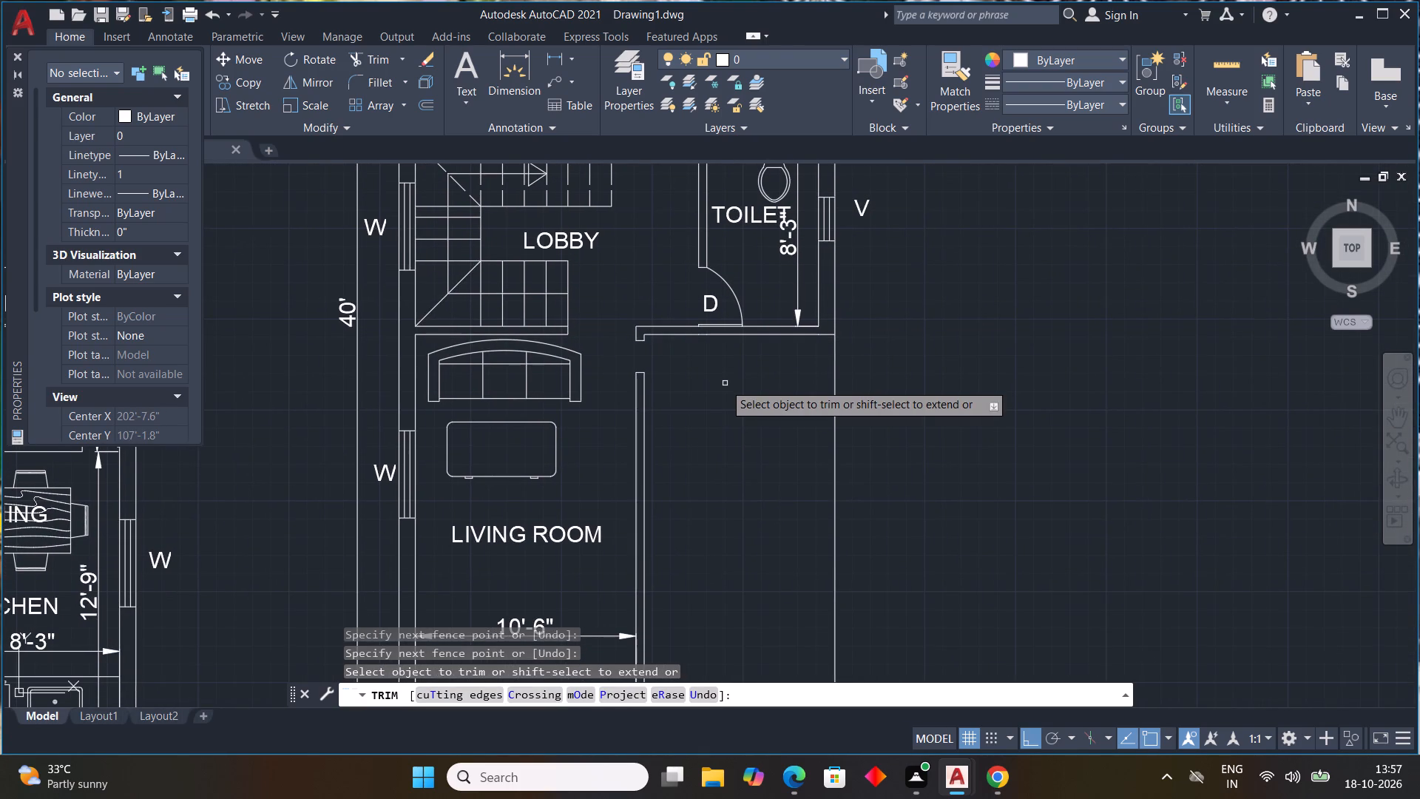
{"action": "key", "text": "Escape"}
{"action": "key", "text": "Escape"}
{"action": "key", "text": "Escape"}
{"action": "key", "text": "Escape"}
{"action": "key", "text": "Escape"}
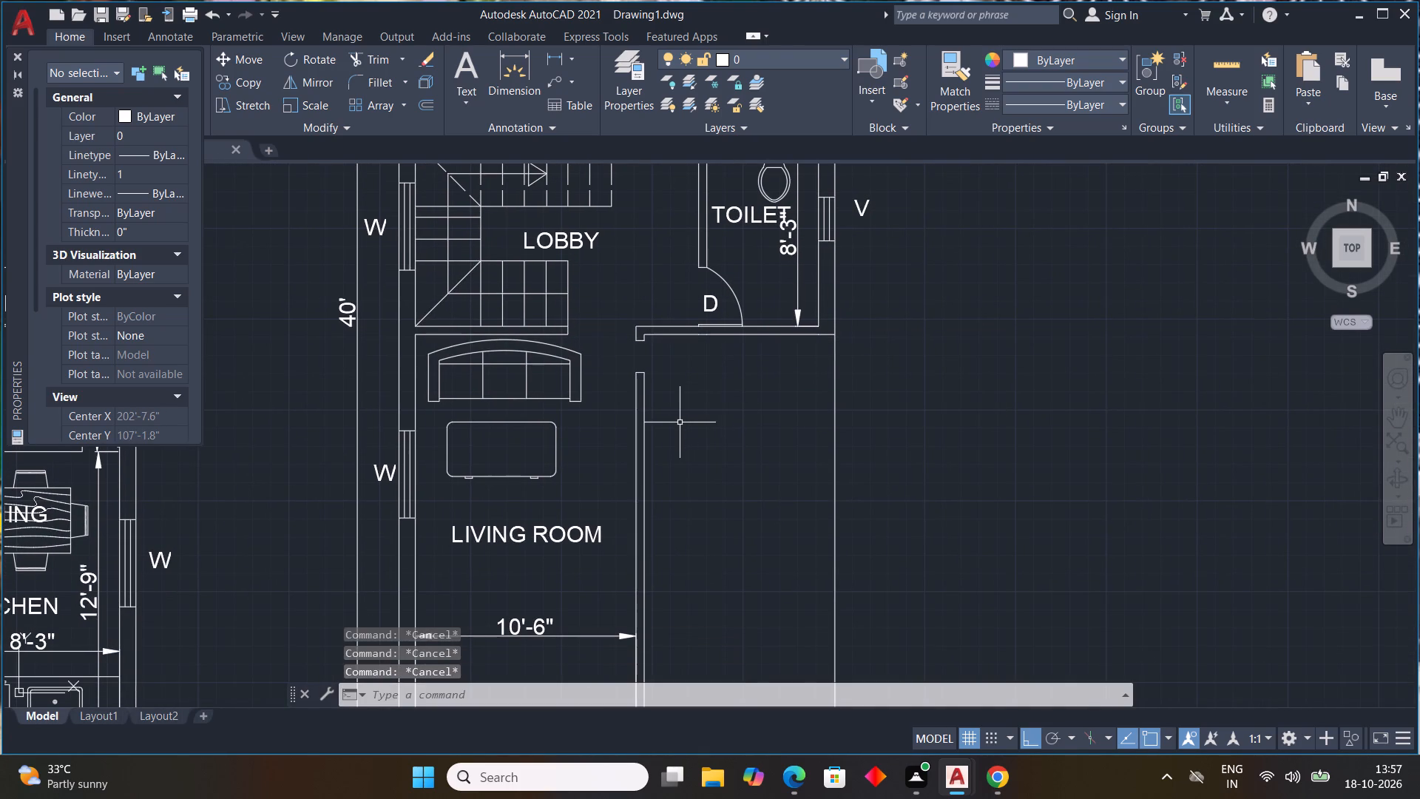
Widen the doorway by drawing a lower jamb line across the partition and trimming the wall end above it.
{"action": "type", "text": "L"}
{"action": "key", "text": "space"}
{"action": "scroll", "coordinate": [644, 407], "scroll_direction": "up", "scroll_amount": 3}
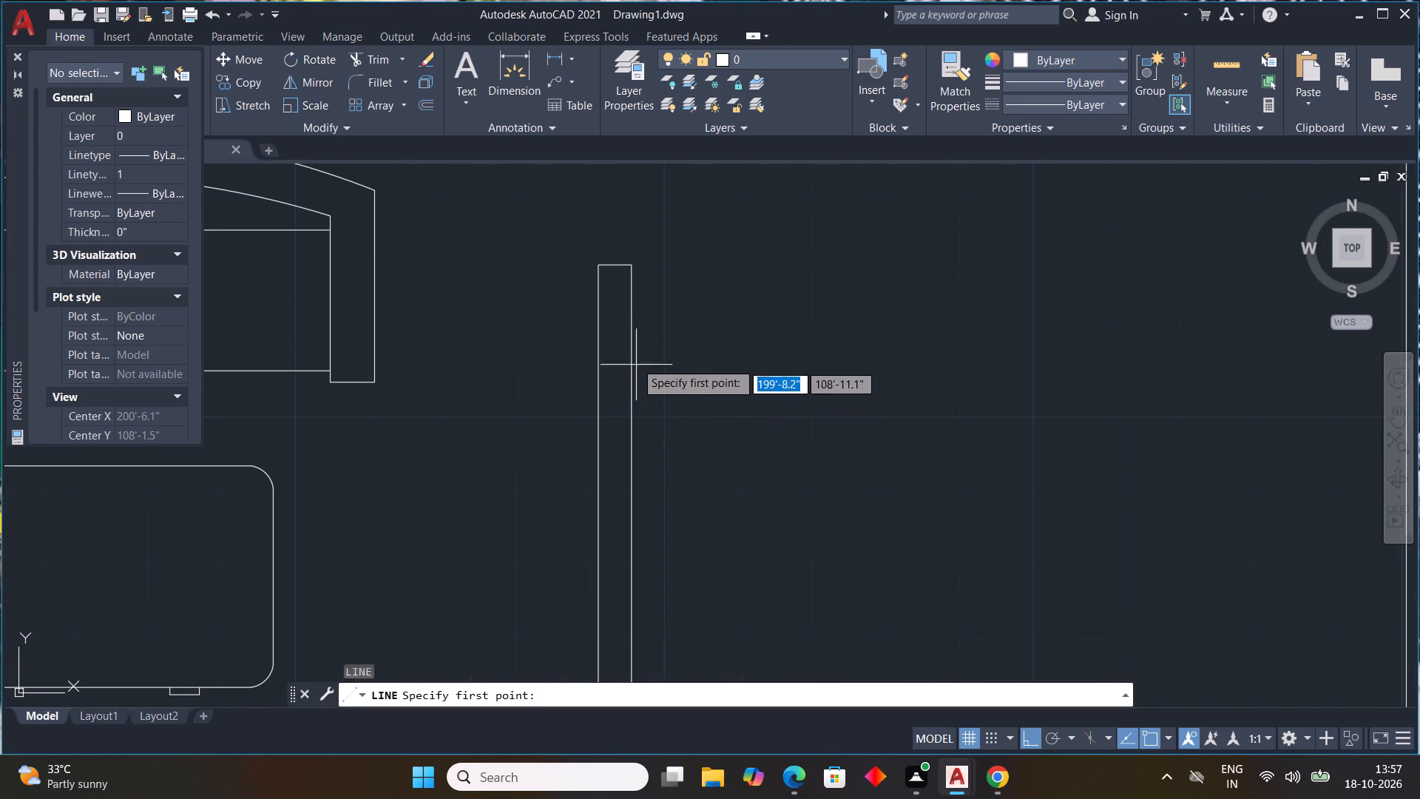
{"action": "left_click", "coordinate": [632, 311]}
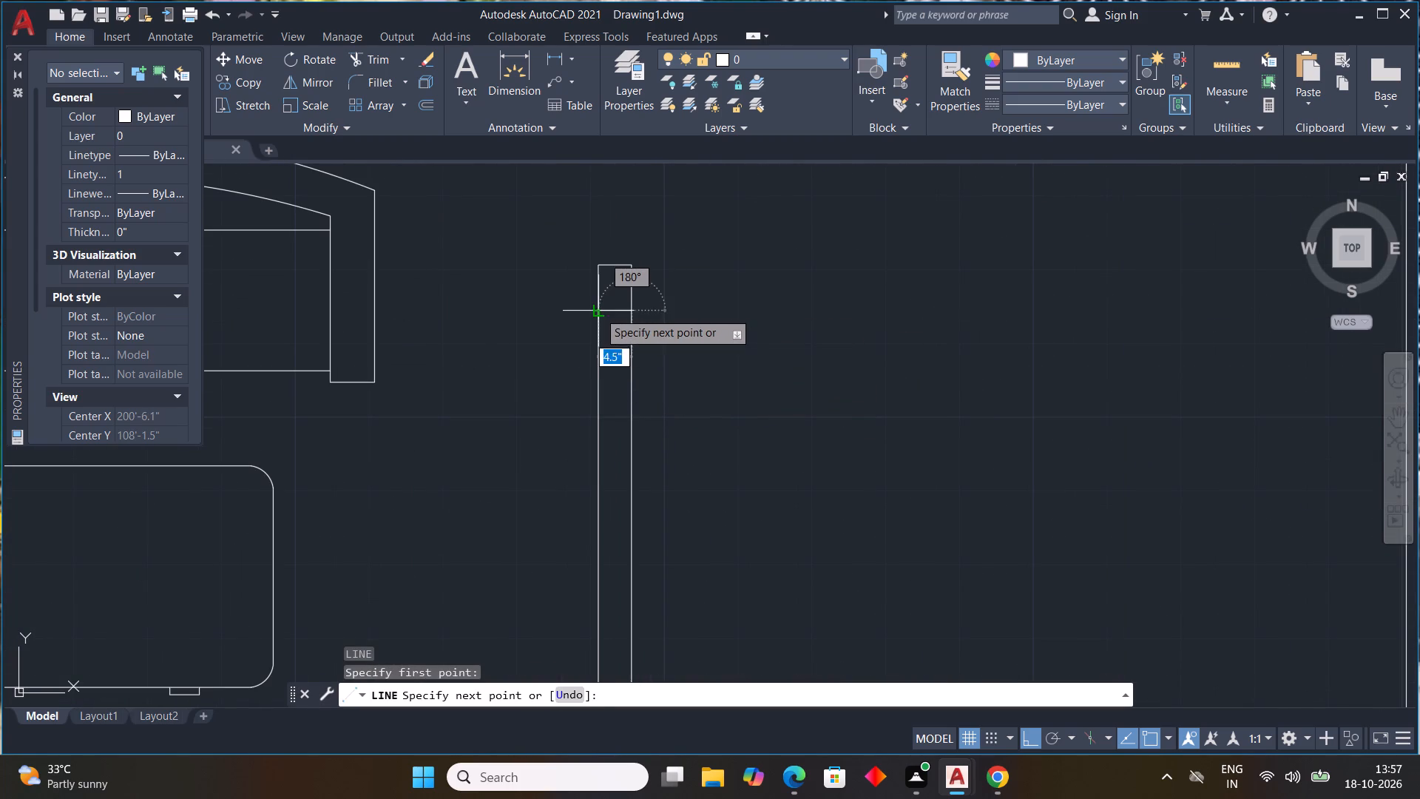
{"action": "left_click", "coordinate": [598, 311]}
{"action": "key", "text": "Escape"}
{"action": "type", "text": "TR"}
{"action": "key", "text": "space"}
{"action": "left_click_drag", "start_coordinate": [697, 303], "coordinate": [533, 293]}
{"action": "left_click_drag", "start_coordinate": [603, 243], "coordinate": [608, 273]}
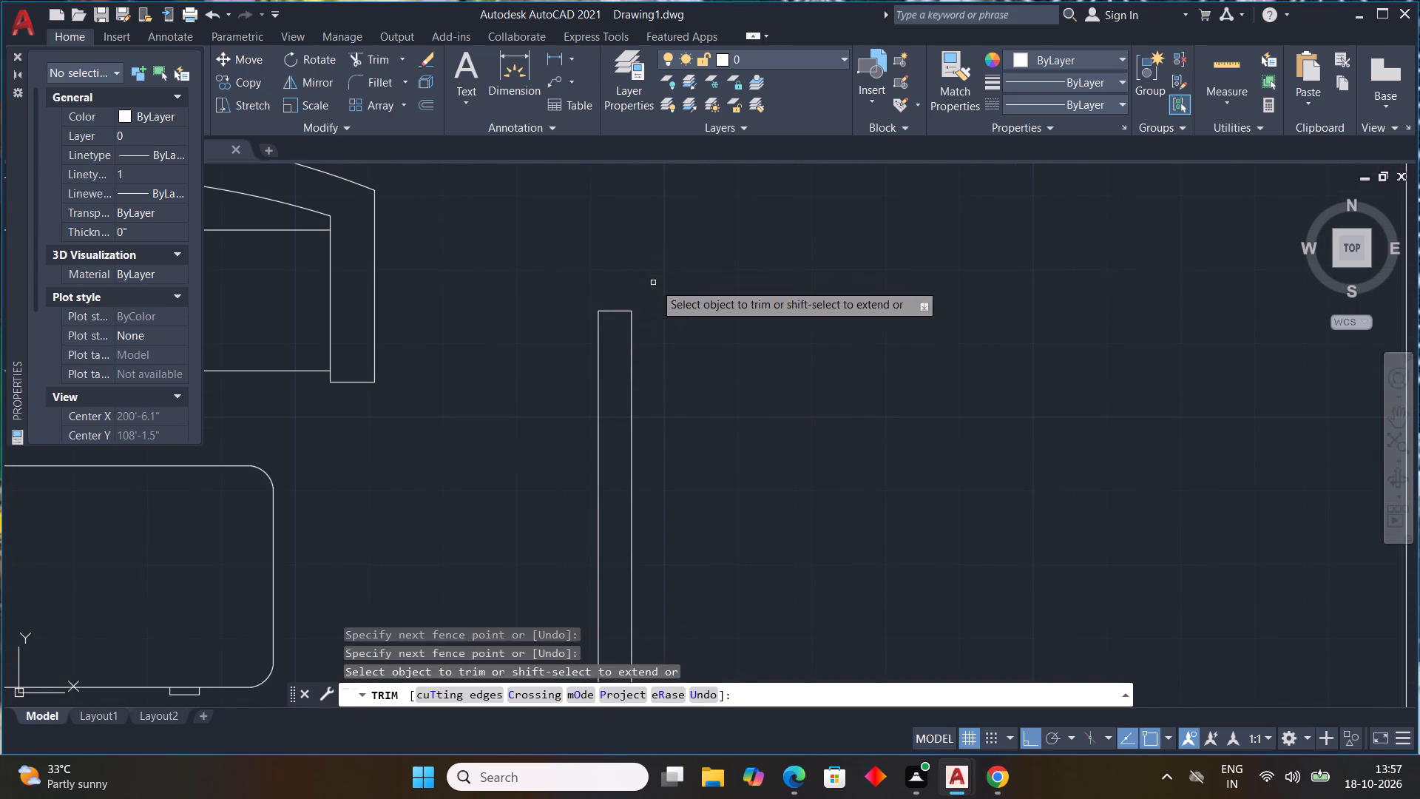
{"action": "scroll", "coordinate": [669, 297], "scroll_direction": "down", "scroll_amount": 3}
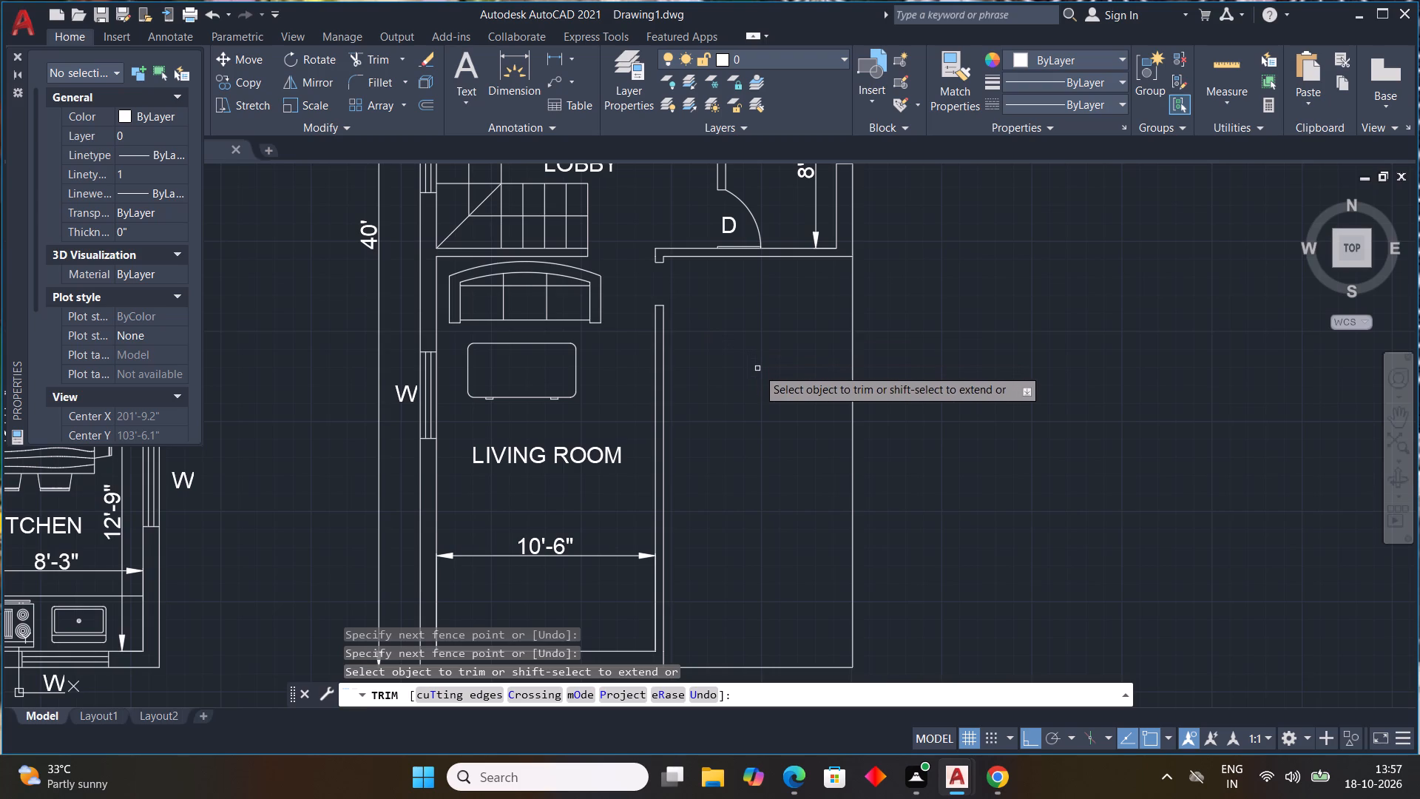
{"action": "key", "text": "Escape"}
{"action": "key", "text": "Escape"}
{"action": "key", "text": "Escape"}
{"action": "key", "text": "Escape"}
Draw a 1" by 3' door leaf starting from the middle of the doorway's upper jamb.
{"action": "middle_click_drag", "start_coordinate": [735, 379], "coordinate": [731, 394]}
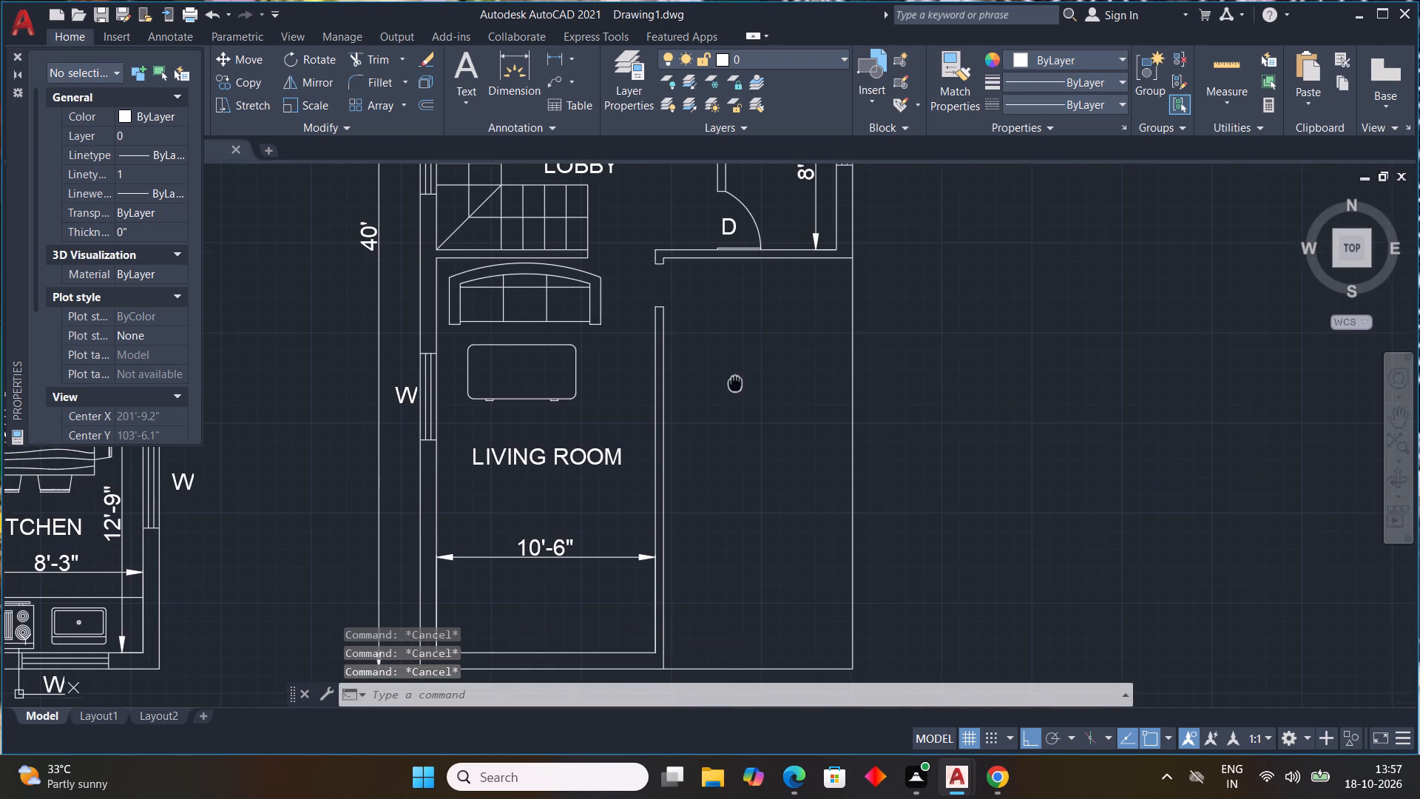
{"action": "middle_click_drag", "start_coordinate": [731, 394], "coordinate": [708, 425]}
{"action": "key", "text": "l"}
{"action": "key", "text": "space"}
{"action": "scroll", "coordinate": [657, 304], "scroll_direction": "up", "scroll_amount": 3}
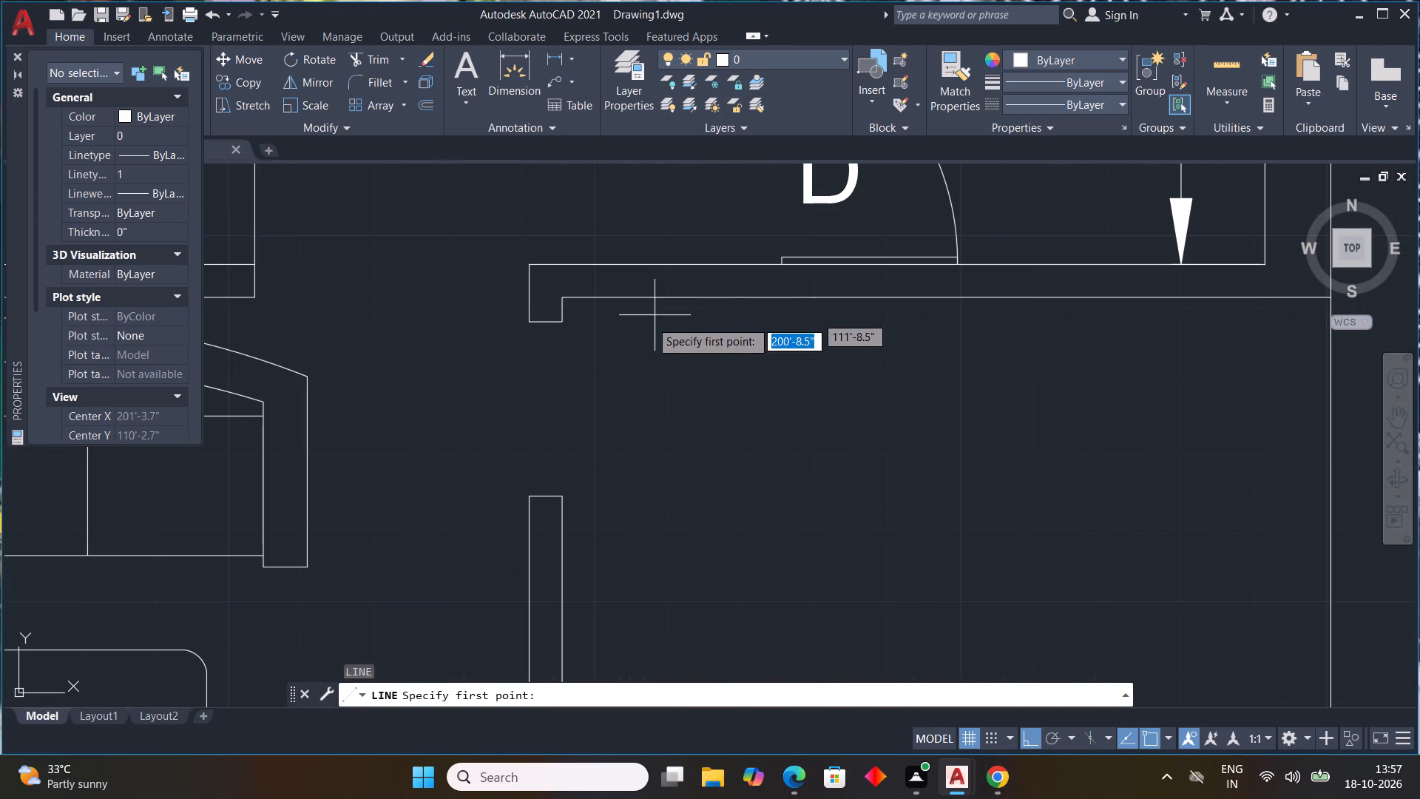
{"action": "left_click_drag", "start_coordinate": [544, 326], "coordinate": [547, 337]}
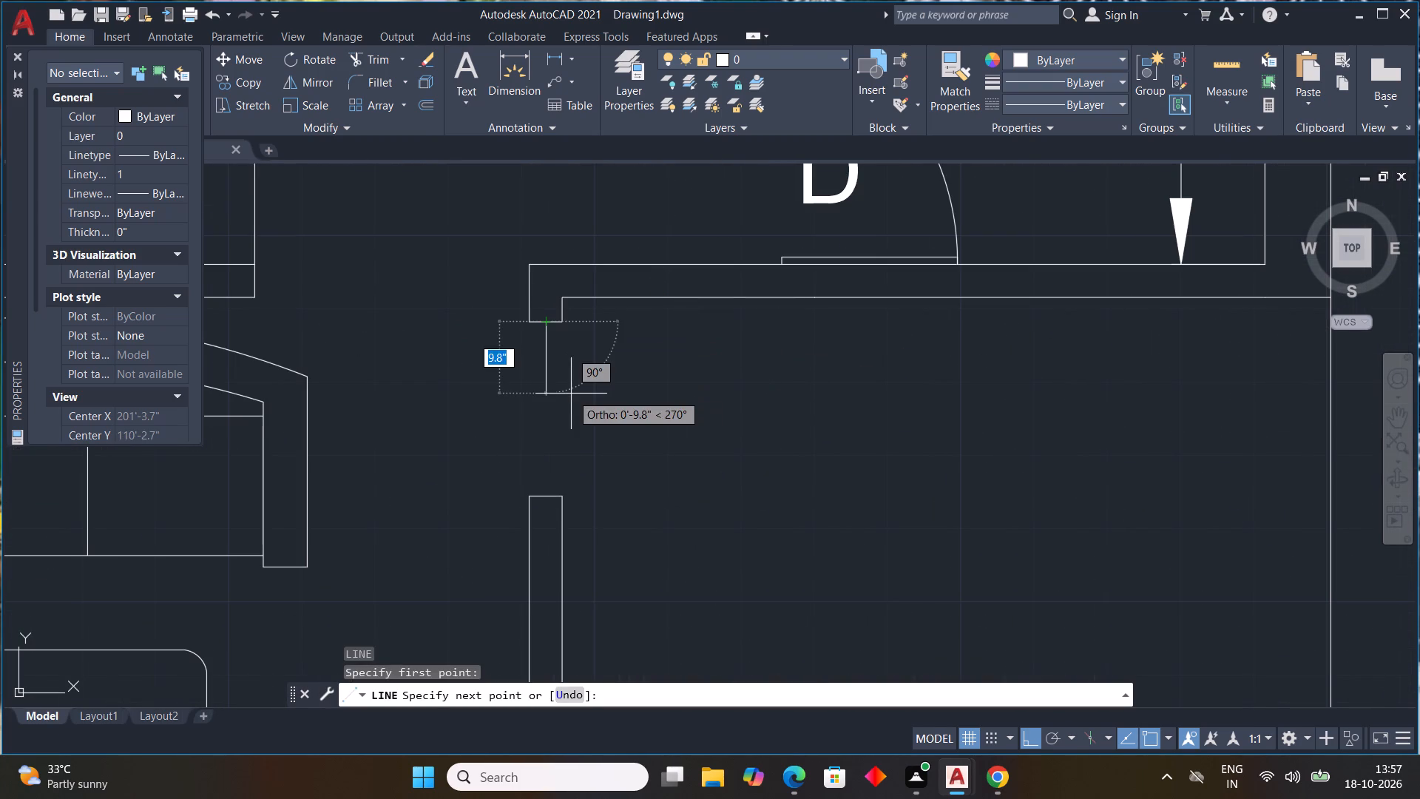
{"action": "key", "text": "1"}
{"action": "key", "text": "shift+quotedbl"}
{"action": "key", "text": "Return"}
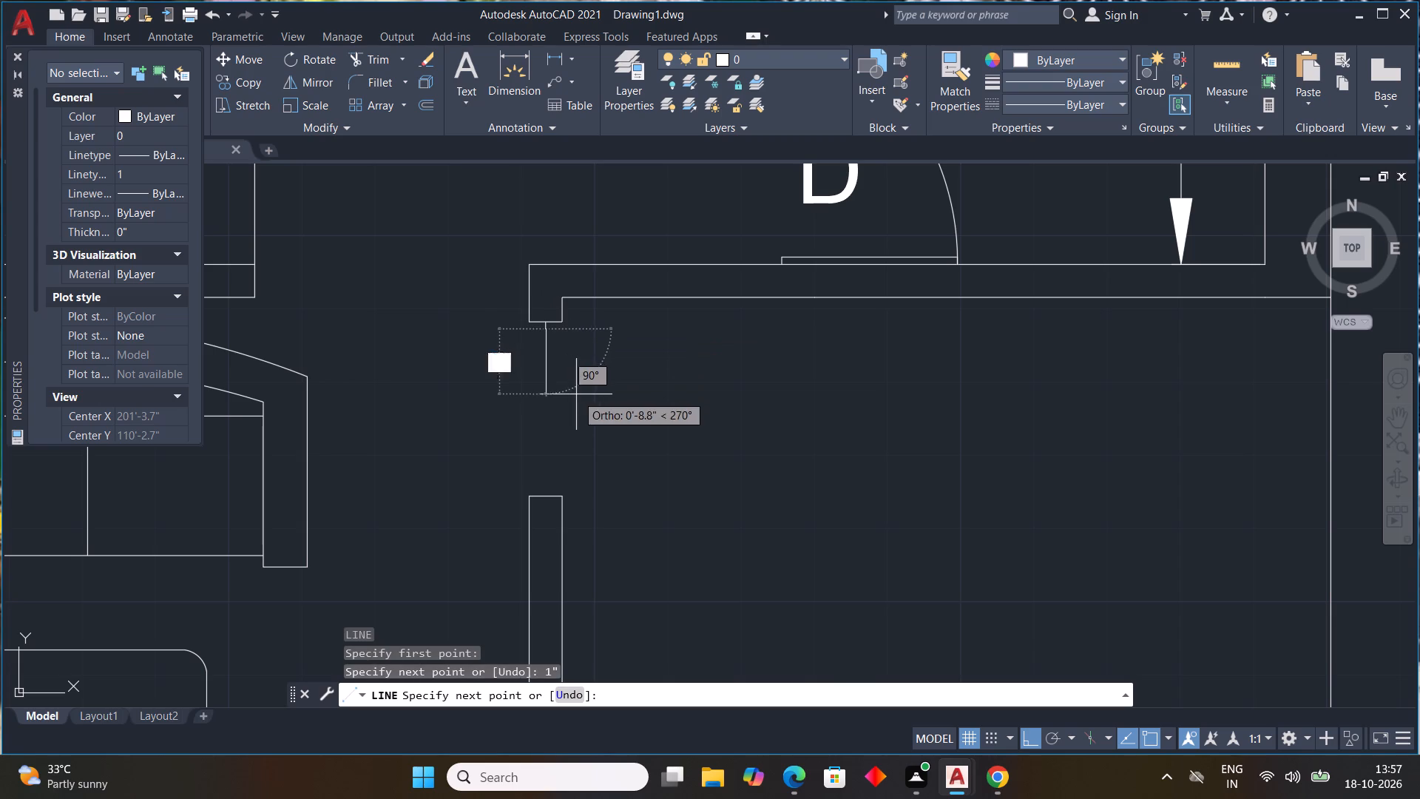
{"action": "type", "text": "3'"}
{"action": "key", "text": "Return"}
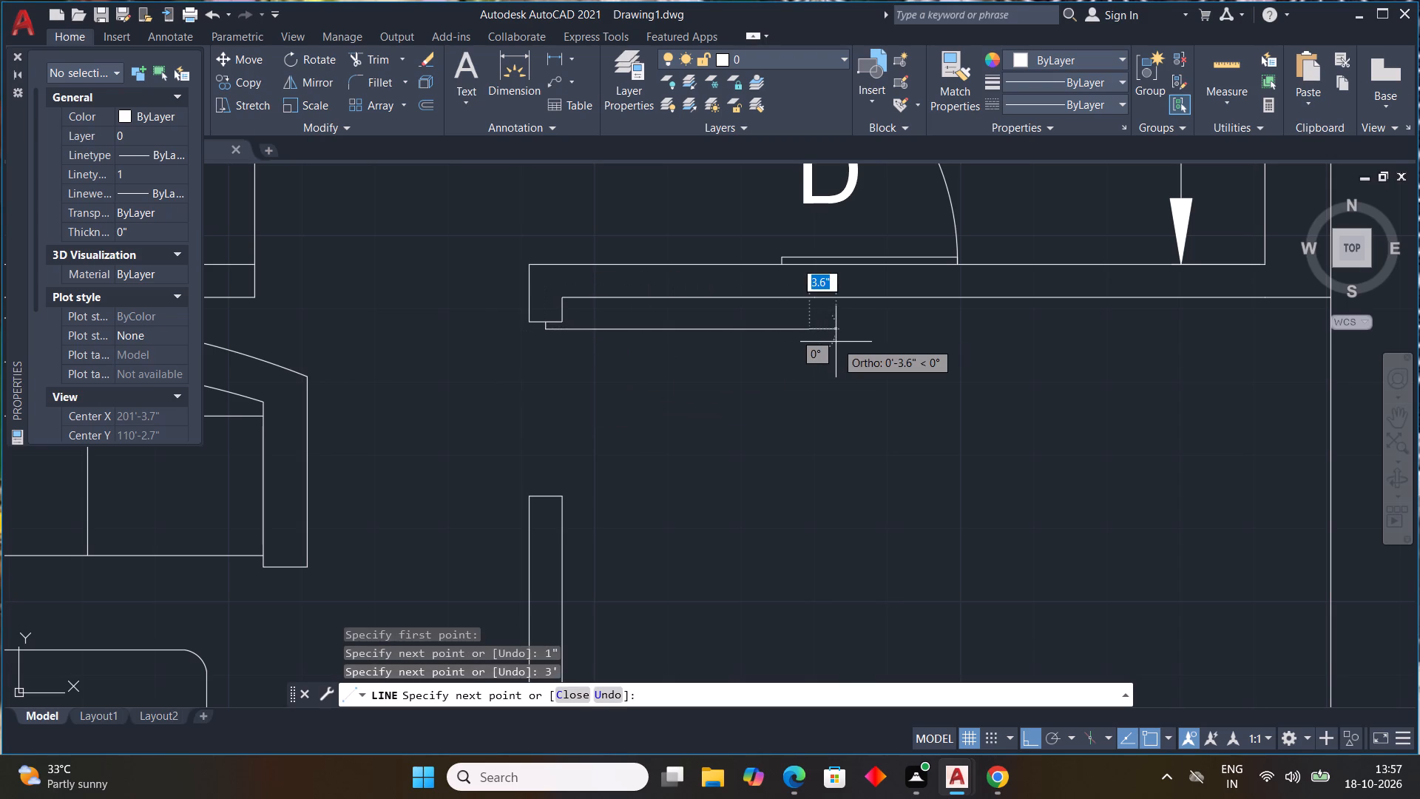
{"action": "type", "text": "1\""}
{"action": "key", "text": "Return"}
{"action": "scroll", "coordinate": [607, 317], "scroll_direction": "up", "scroll_amount": 3}
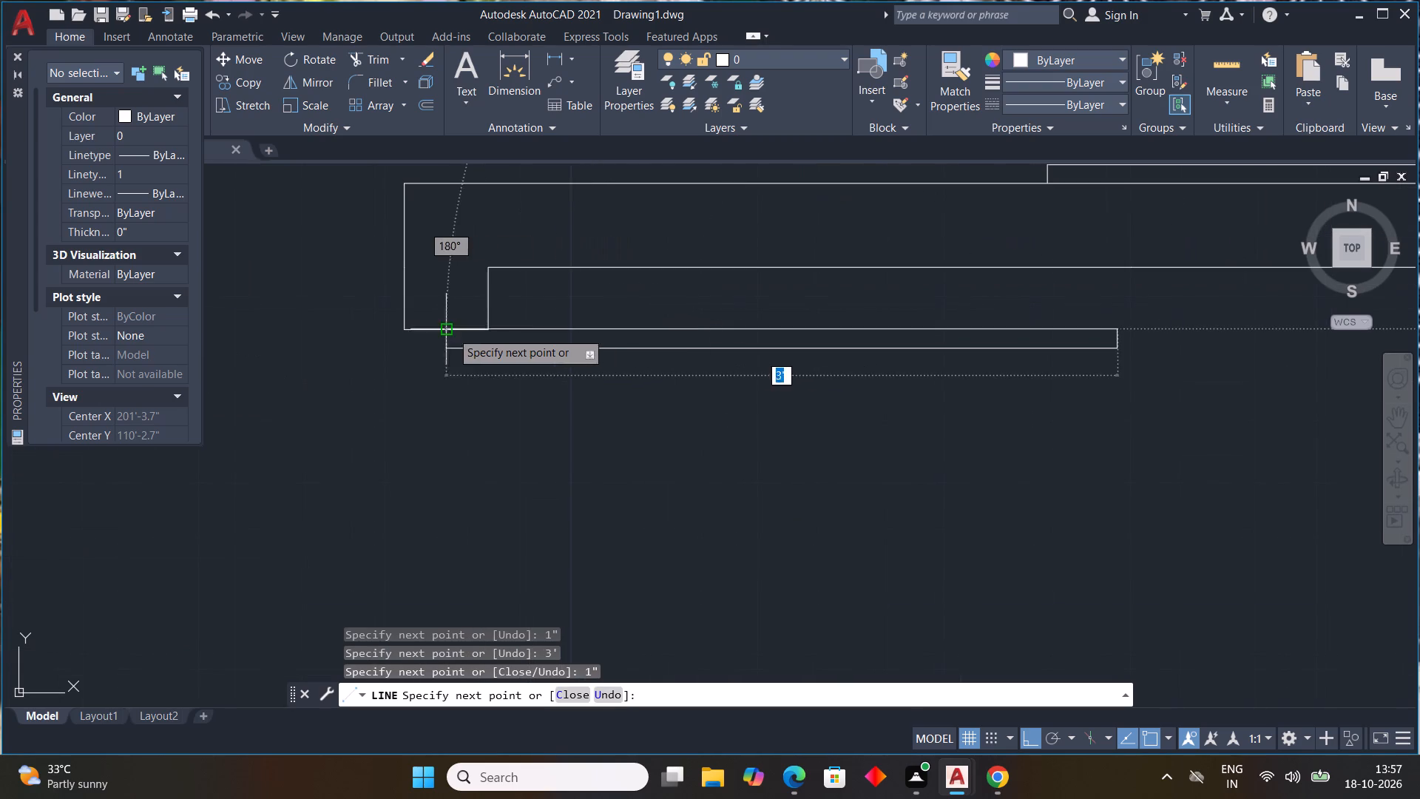
{"action": "left_click", "coordinate": [492, 329]}
{"action": "key", "text": "Escape"}
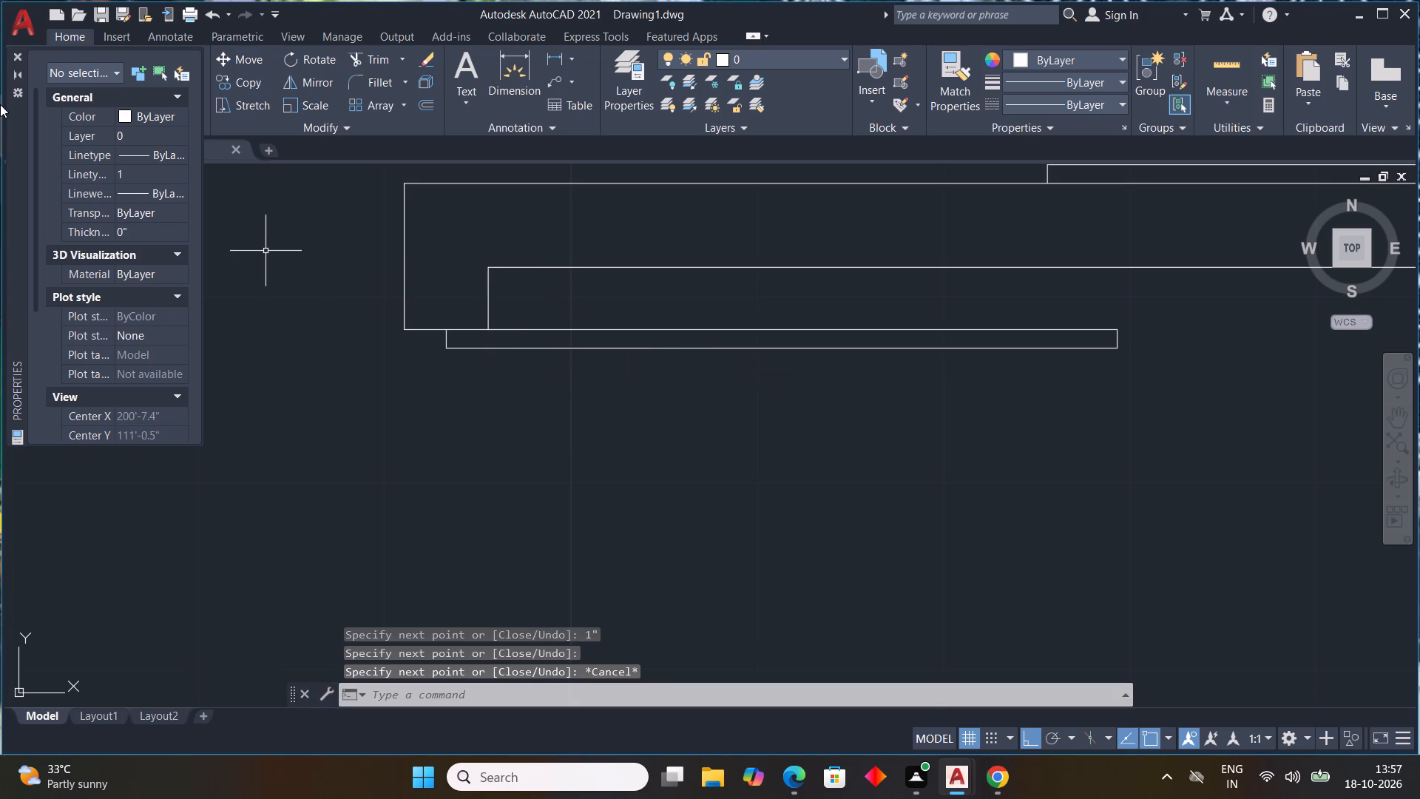
Draw a three-point door swing arc from the new leaf's free end to the corner of the lower jamb.
{"action": "left_click", "coordinate": [15, 57]}
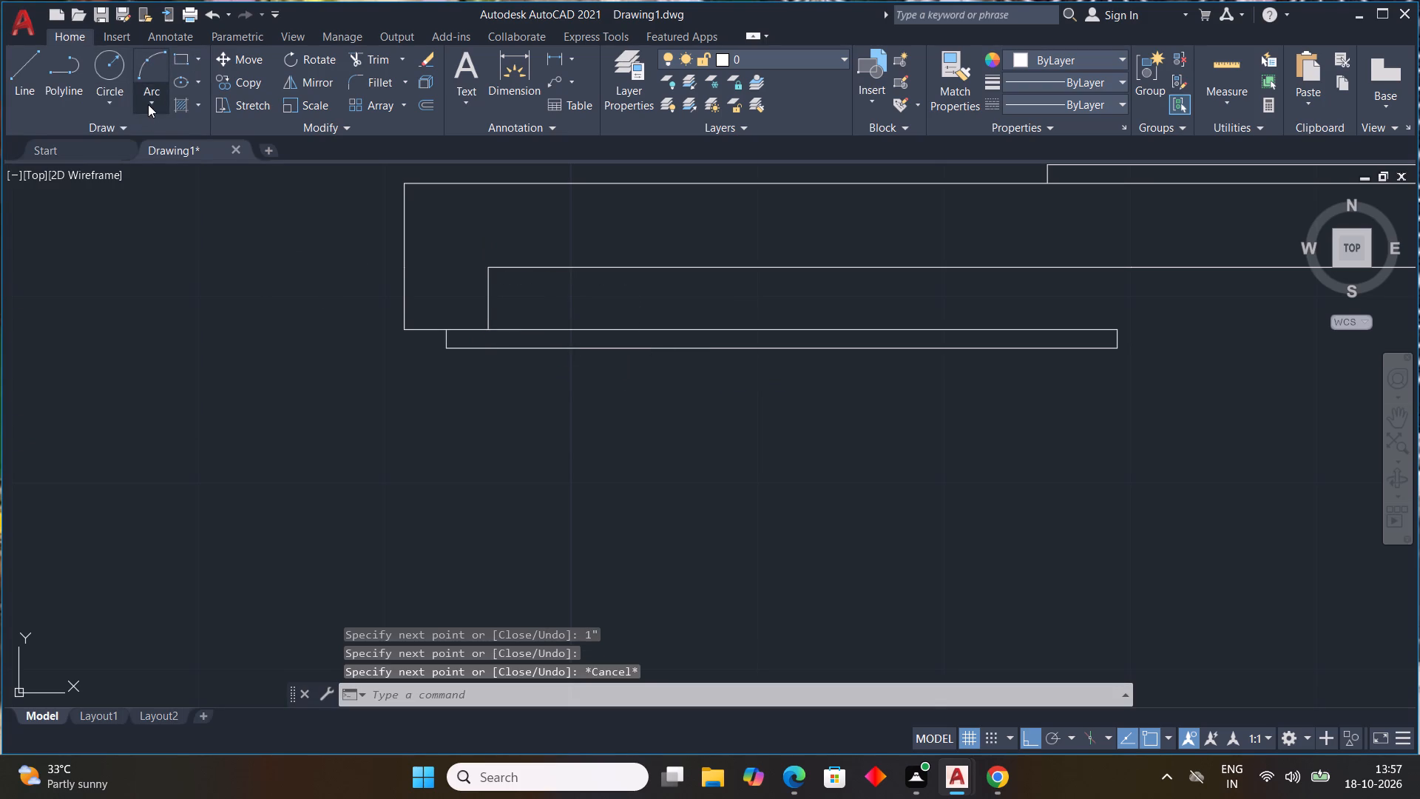
{"action": "left_click", "coordinate": [149, 101]}
{"action": "left_click", "coordinate": [193, 131]}
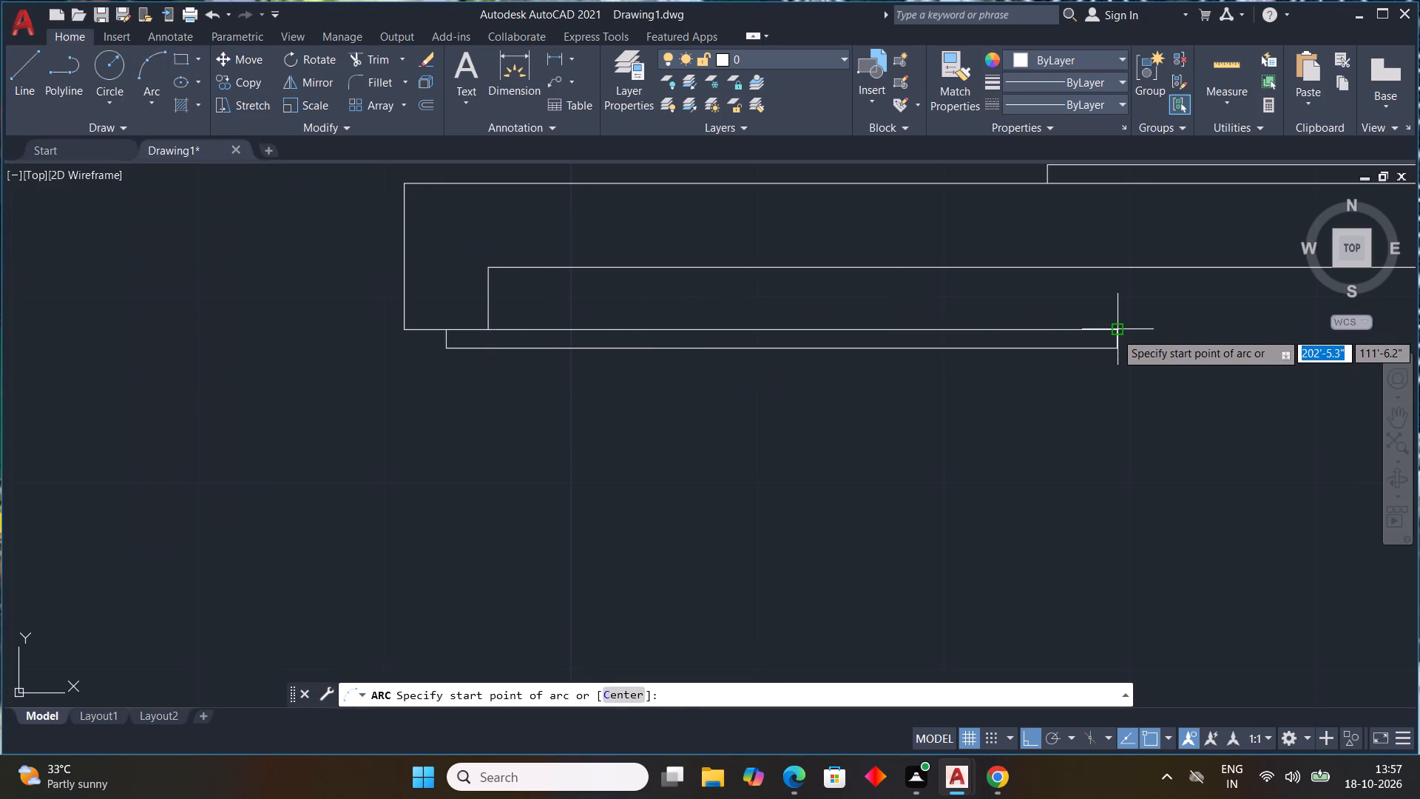
{"action": "left_click", "coordinate": [1115, 332]}
{"action": "left_click", "coordinate": [1116, 352]}
{"action": "scroll", "coordinate": [987, 451], "scroll_direction": "down", "scroll_amount": 3}
{"action": "middle_click_drag", "start_coordinate": [988, 399], "coordinate": [990, 331]}
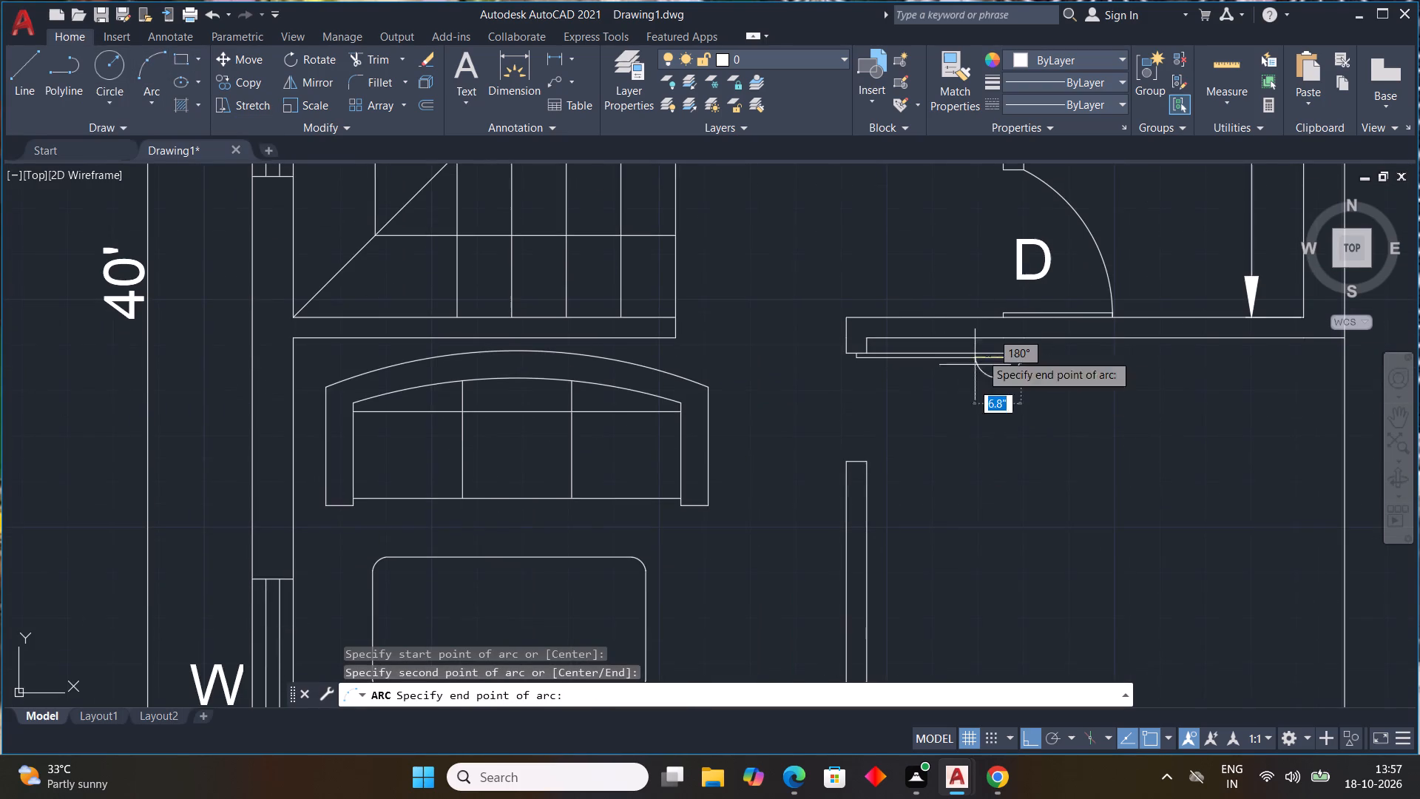
{"action": "scroll", "coordinate": [865, 466], "scroll_direction": "up", "scroll_amount": 2}
{"action": "left_click", "coordinate": [865, 455]}
{"action": "scroll", "coordinate": [1058, 483], "scroll_direction": "down", "scroll_amount": 3}
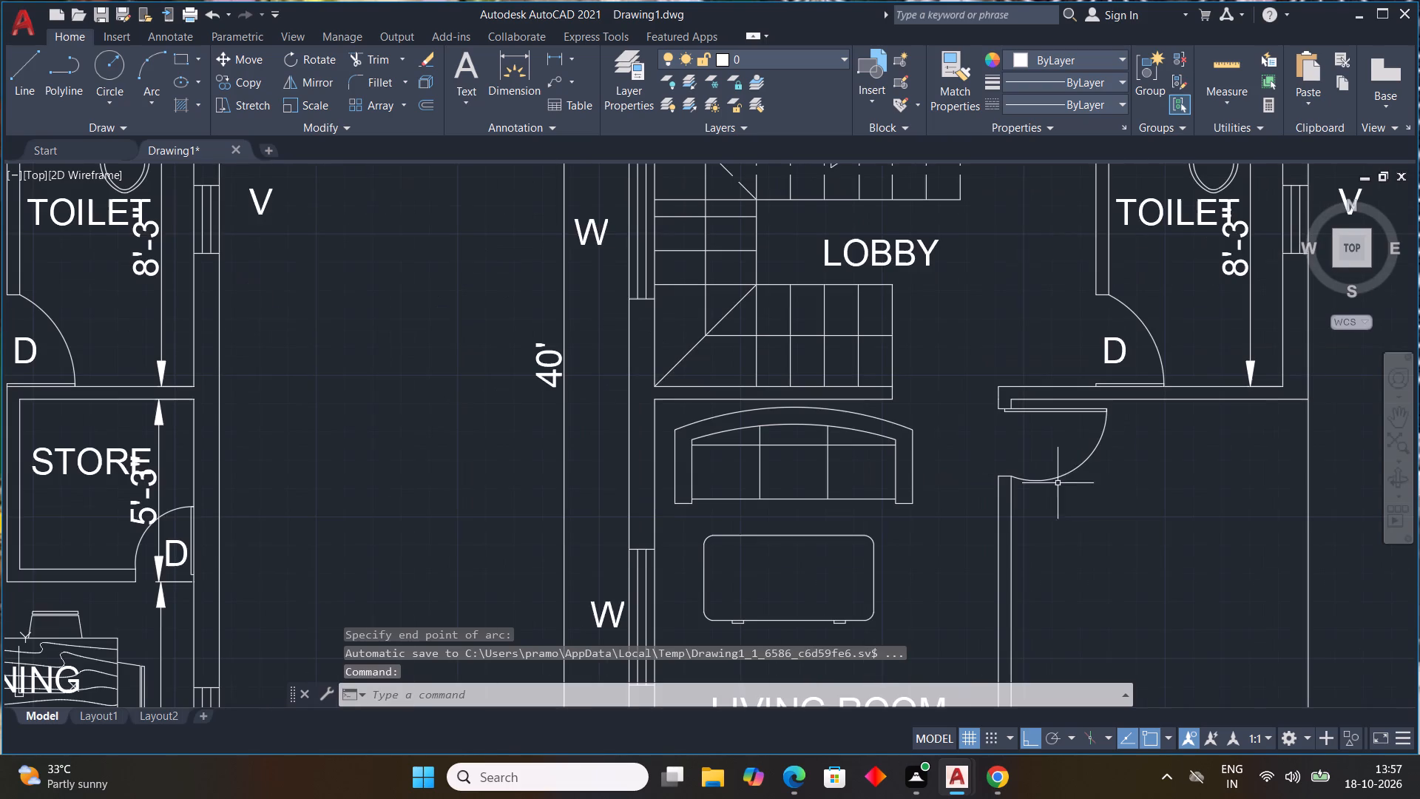
{"action": "key", "text": "Escape"}
{"action": "key", "text": "Escape"}
{"action": "key", "text": "Escape"}
Draw a straight line across the new doorway along the partition's living room face.
{"action": "scroll", "coordinate": [1120, 509], "scroll_direction": "down", "scroll_amount": 2}
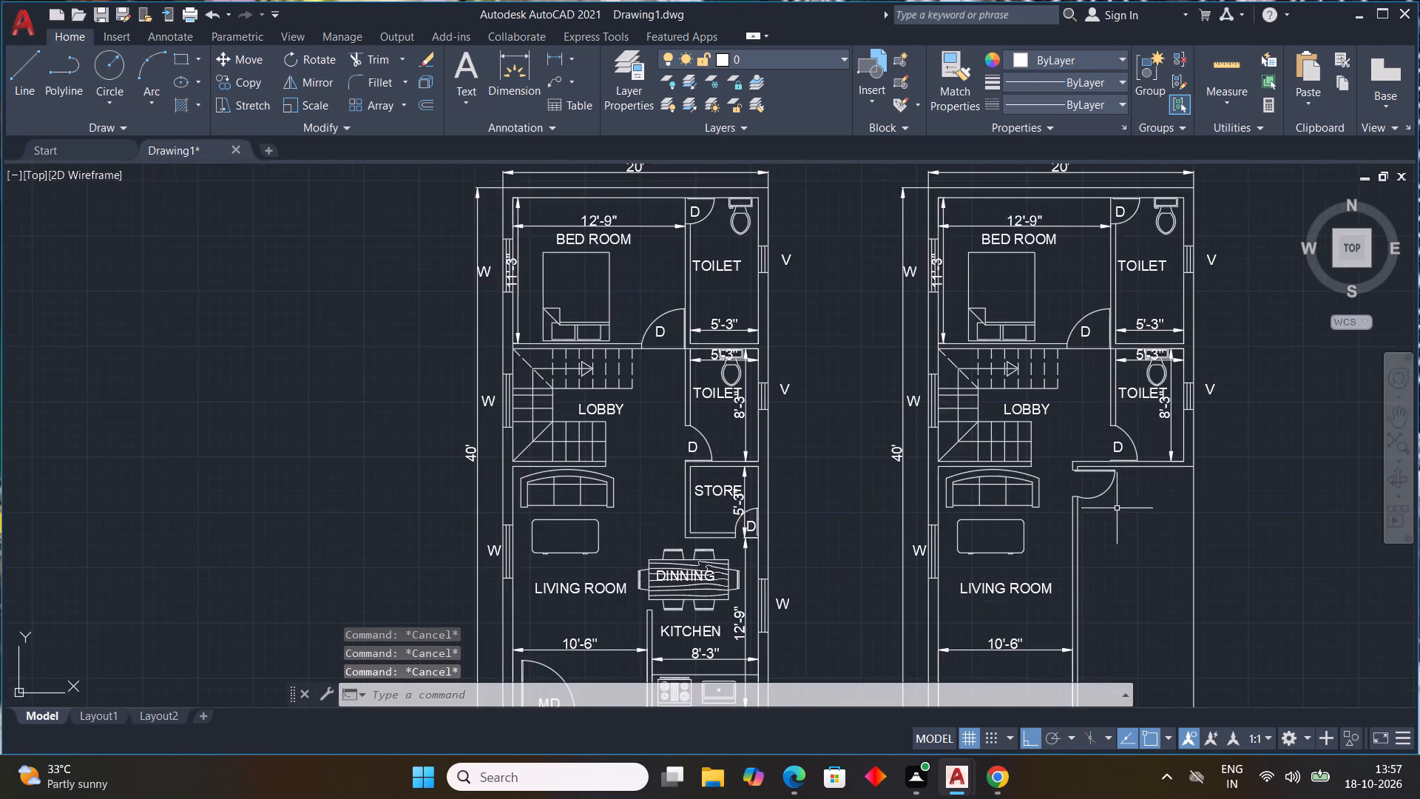
{"action": "middle_click_drag", "start_coordinate": [1103, 502], "coordinate": [757, 261]}
{"action": "scroll", "coordinate": [723, 229], "scroll_direction": "up", "scroll_amount": 3}
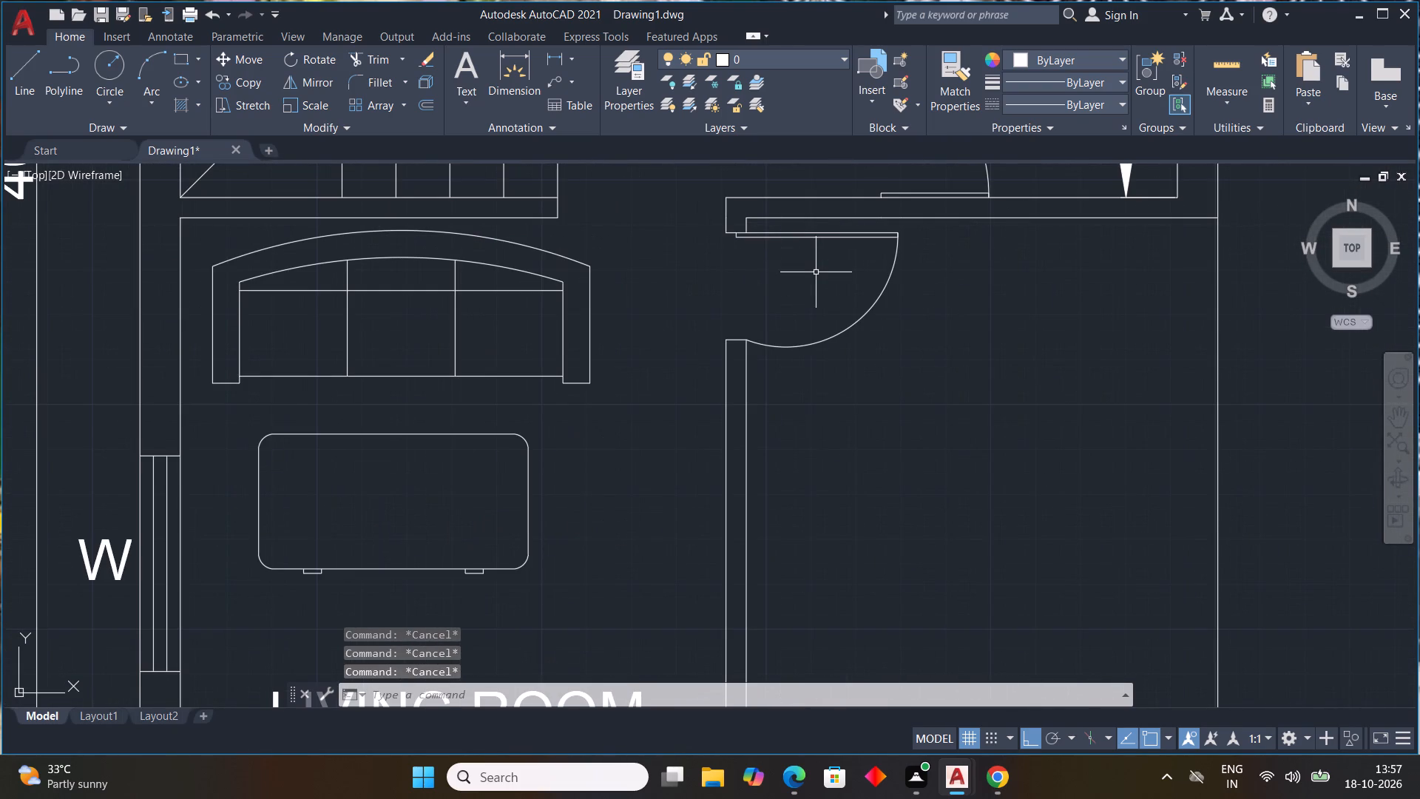
{"action": "type", "text": "L"}
{"action": "key", "text": "space"}
{"action": "left_click_drag", "start_coordinate": [727, 236], "coordinate": [730, 245]}
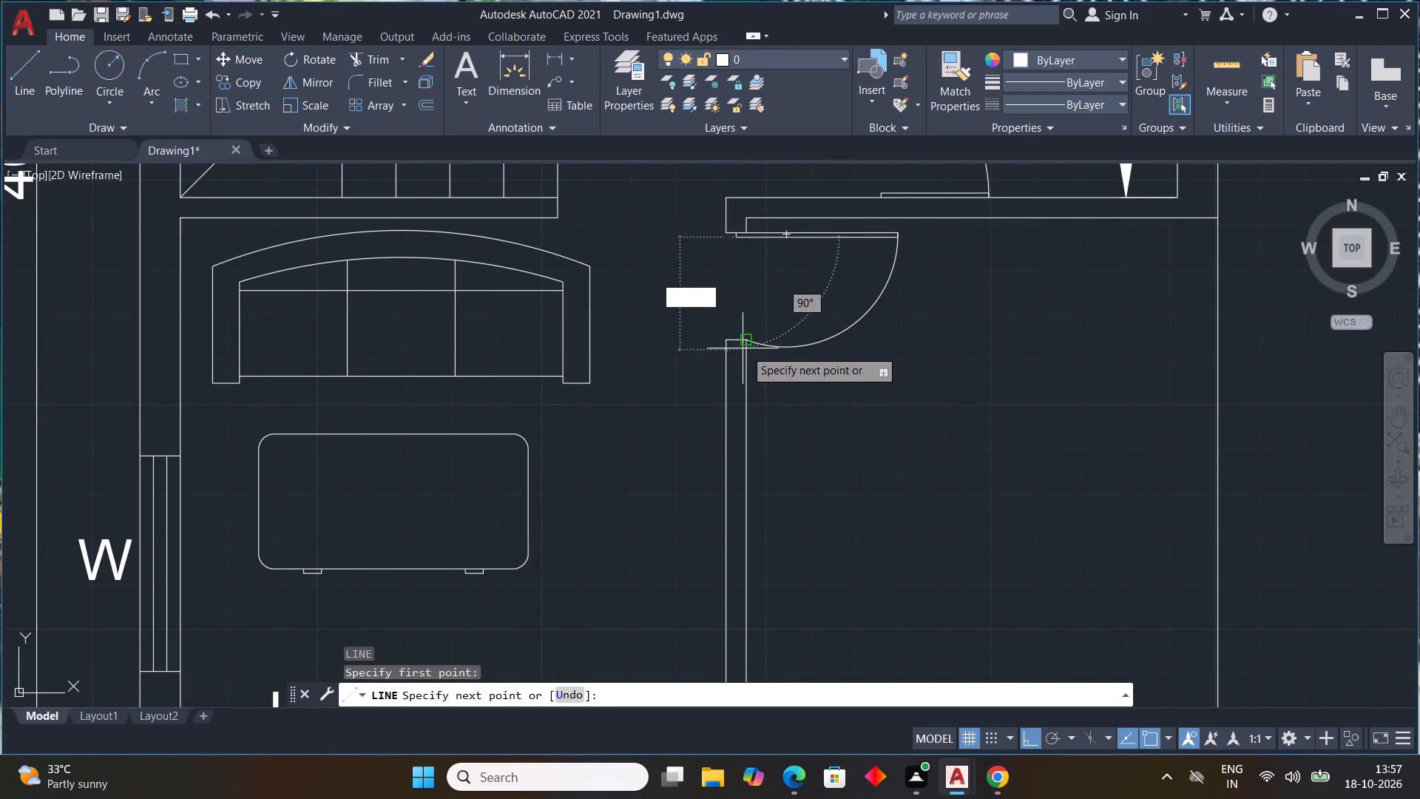
{"action": "left_click", "coordinate": [734, 343]}
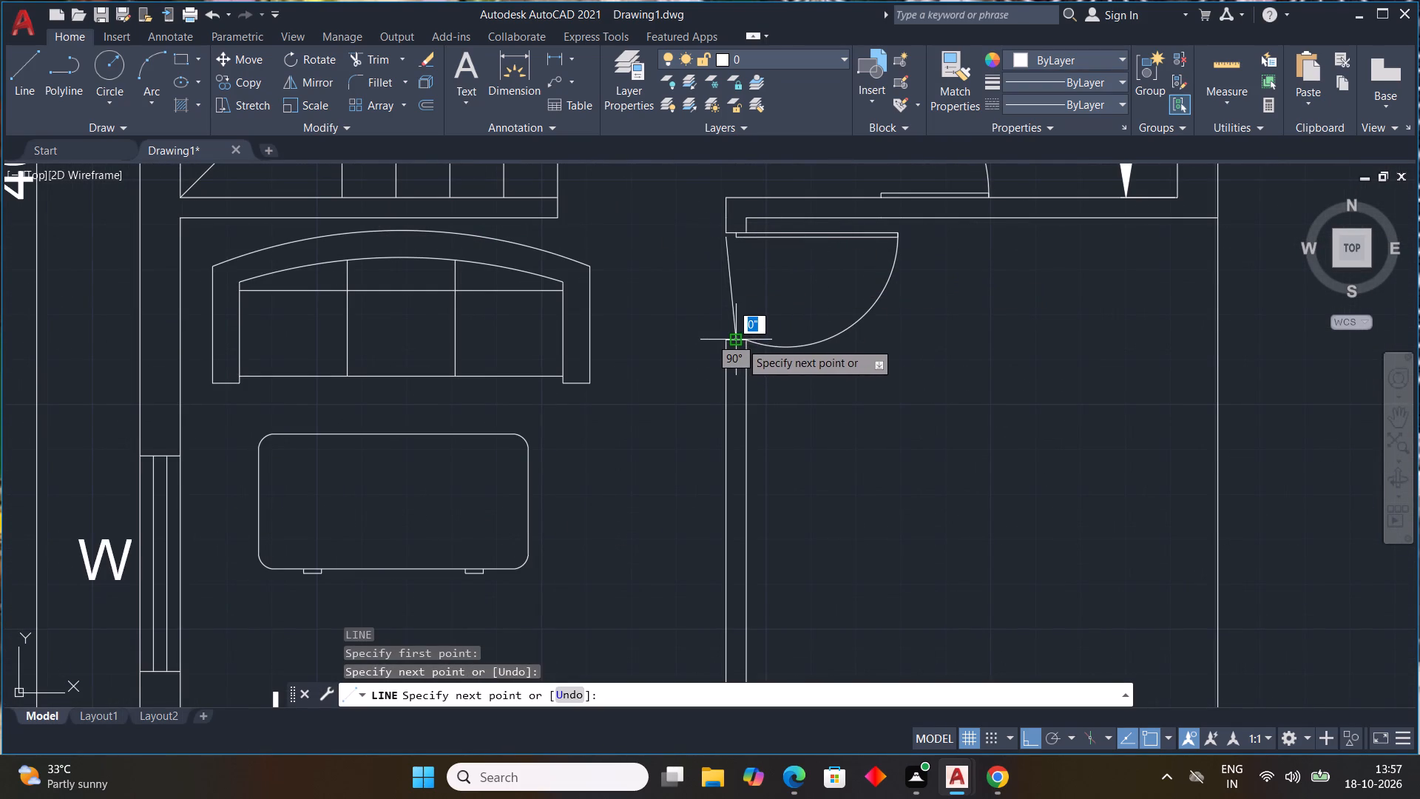
{"action": "key", "text": "ctrl+z"}
{"action": "left_click", "coordinate": [720, 343]}
{"action": "key", "text": "Escape"}
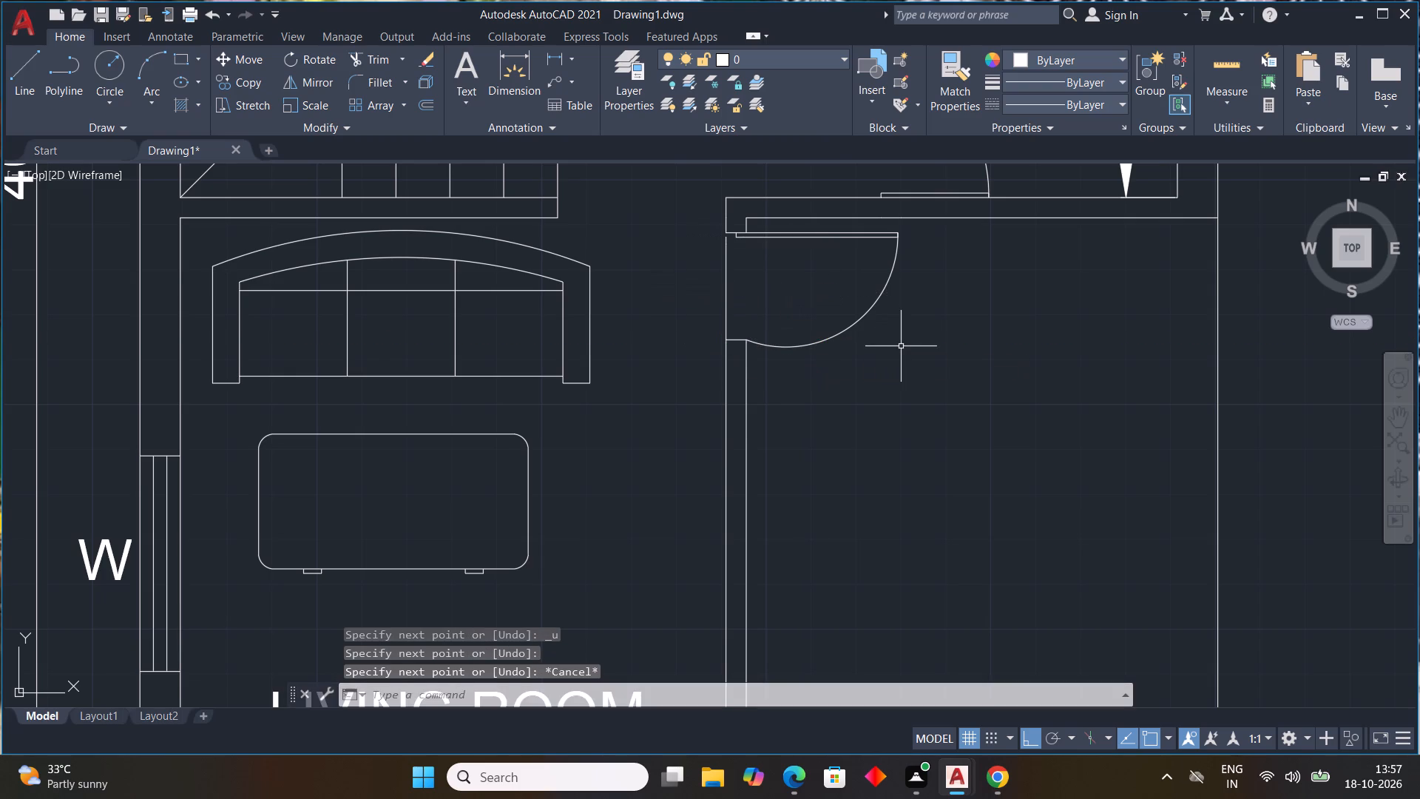
Dimension the full width of the open area beside the first floor living room, placing the dimension just above the bottom edge.
{"action": "middle_click_drag", "start_coordinate": [973, 366], "coordinate": [726, 169]}
{"action": "scroll", "coordinate": [721, 187], "scroll_direction": "down", "scroll_amount": 3}
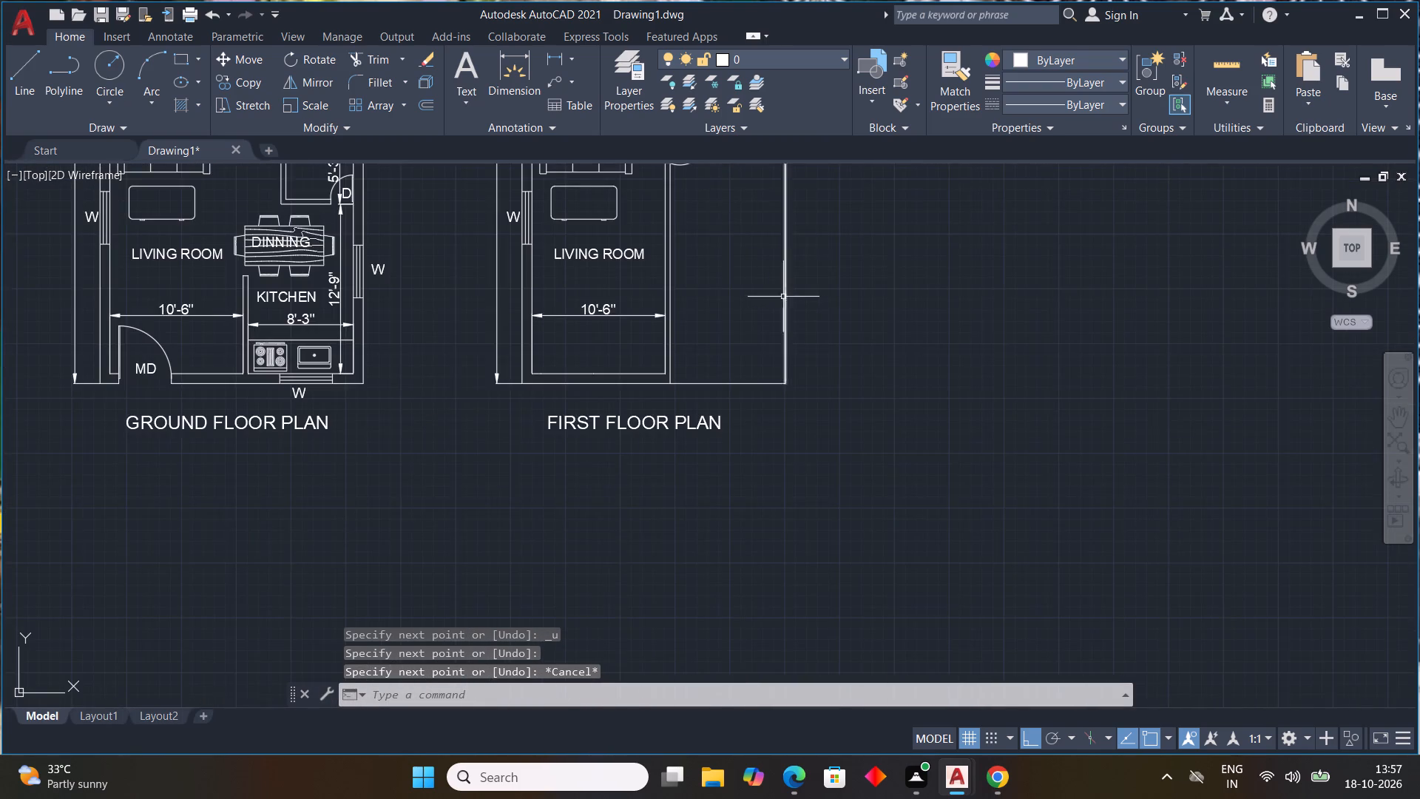
{"action": "scroll", "coordinate": [780, 291], "scroll_direction": "up", "scroll_amount": 2}
{"action": "left_click", "coordinate": [534, 67]}
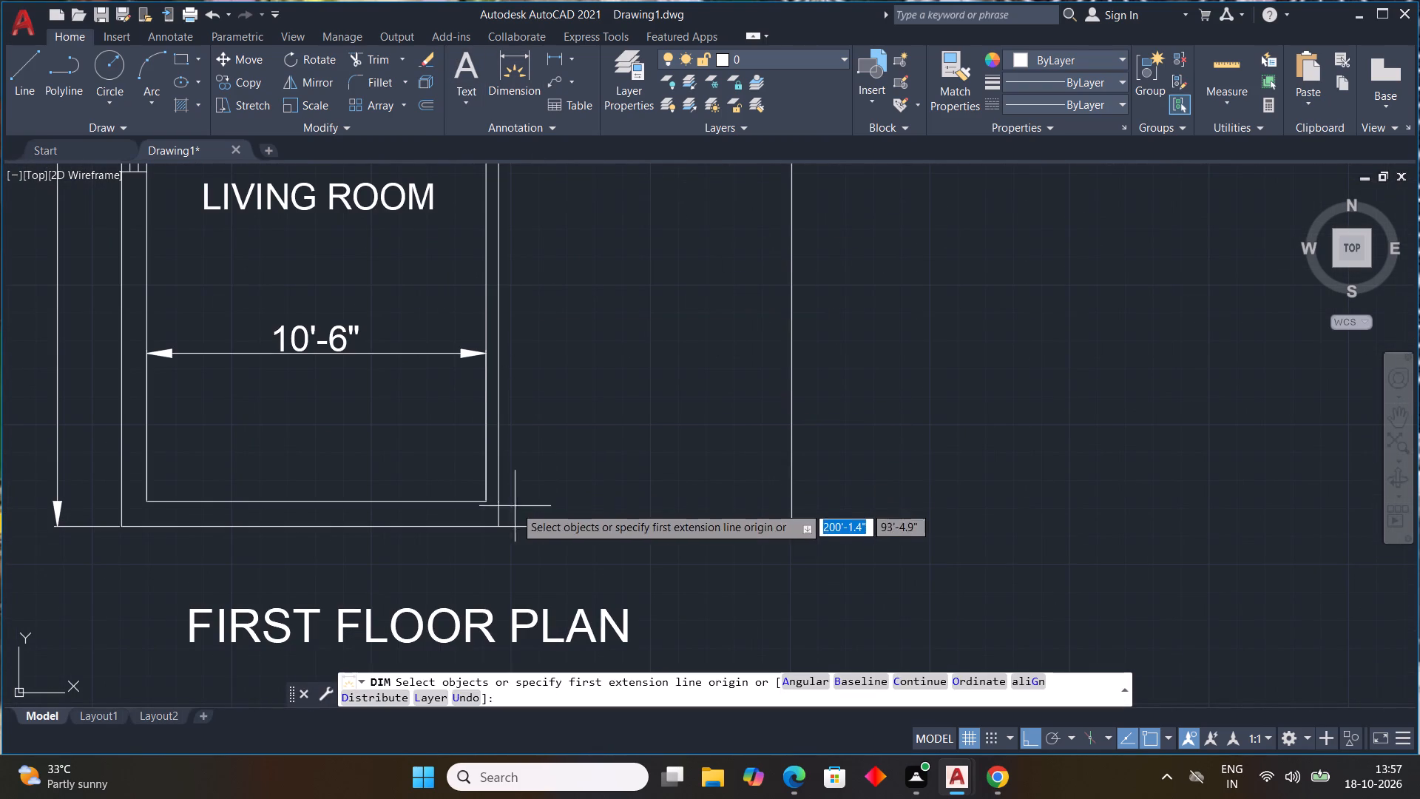
{"action": "left_click_drag", "start_coordinate": [498, 525], "coordinate": [529, 523]}
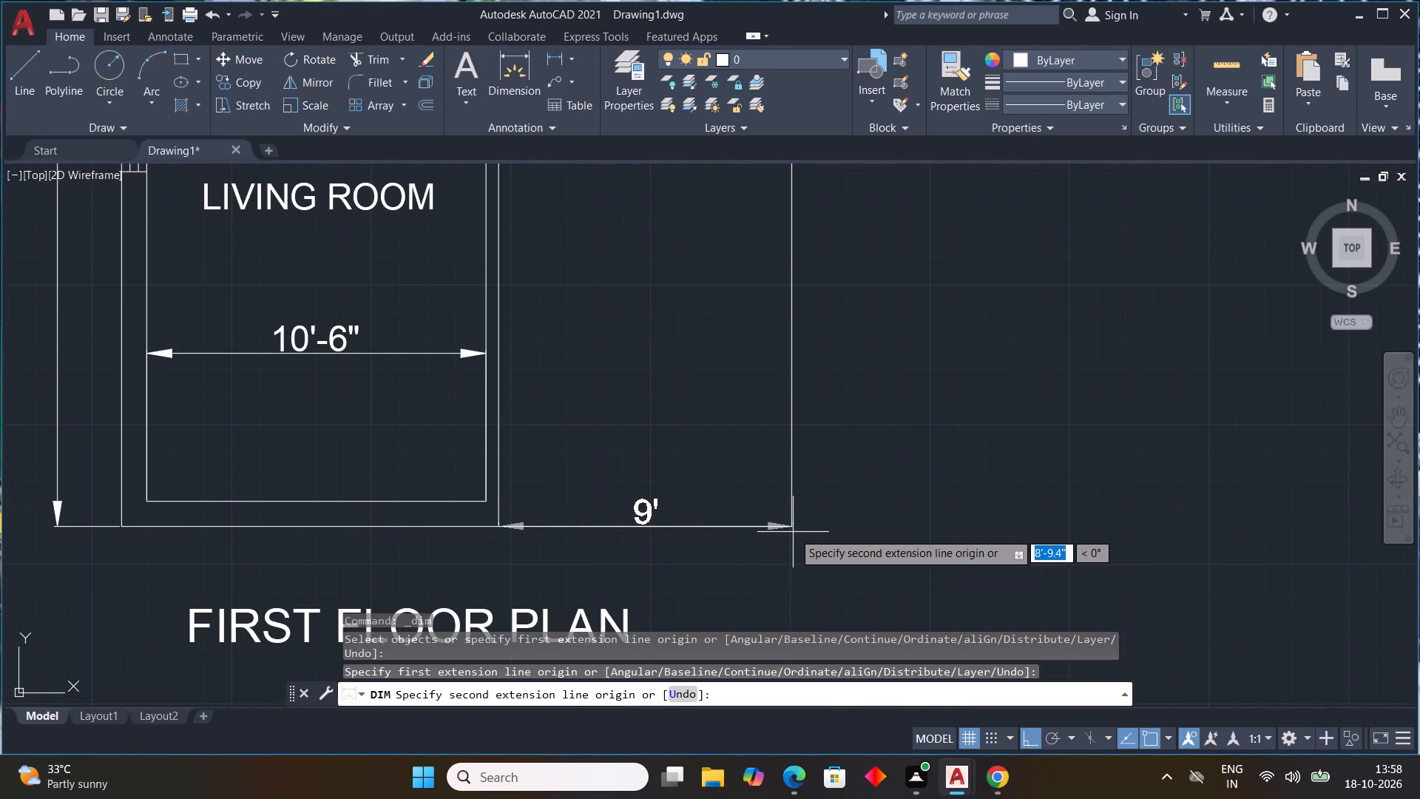
{"action": "left_click_drag", "start_coordinate": [790, 527], "coordinate": [778, 506]}
{"action": "left_click", "coordinate": [734, 431]}
{"action": "middle_click_drag", "start_coordinate": [727, 377], "coordinate": [719, 534]}
{"action": "scroll", "coordinate": [728, 390], "scroll_direction": "down", "scroll_amount": 2}
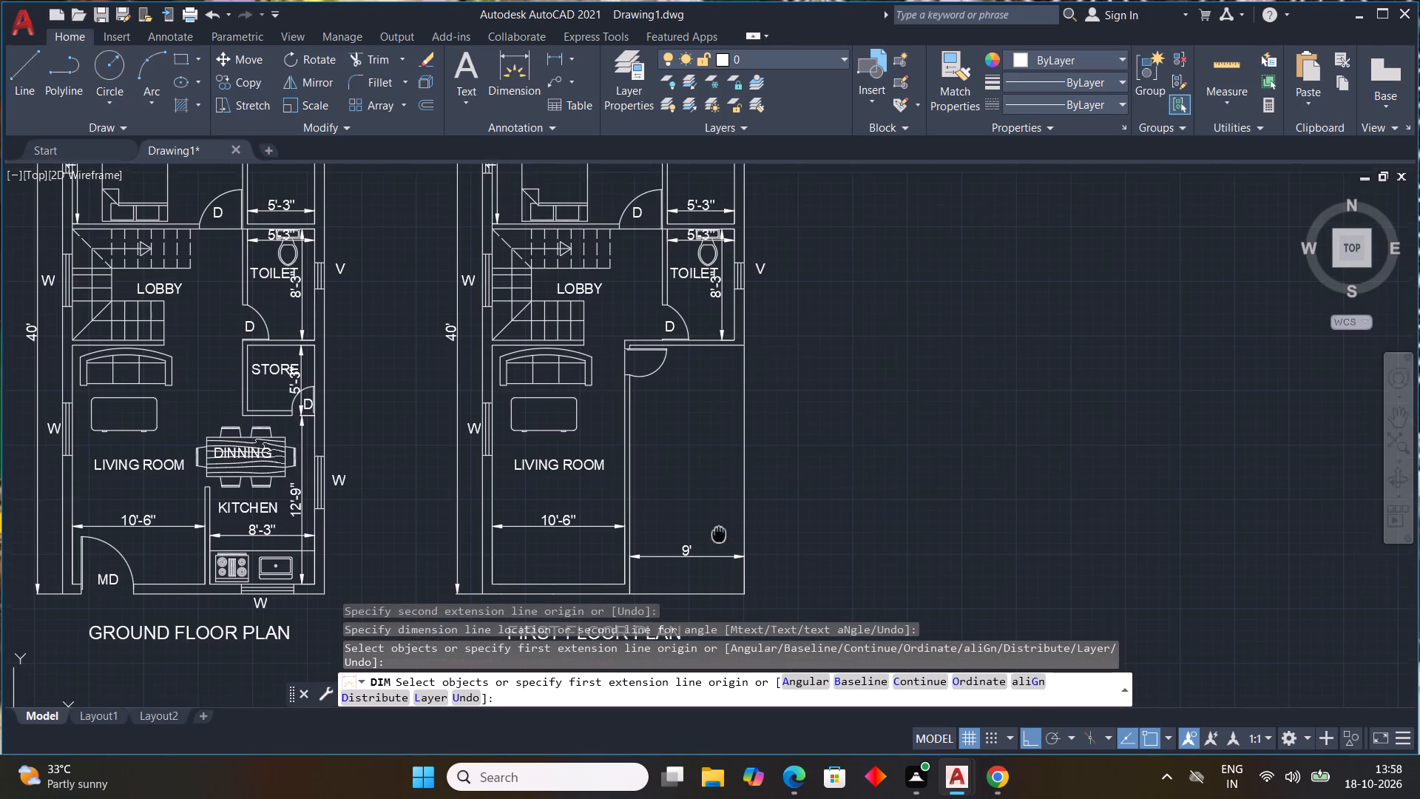
Dimension the open area's length along the outer edge, from the toilet wall to the bottom corner, placing it inside the area.
{"action": "left_click", "coordinate": [515, 78]}
{"action": "scroll", "coordinate": [806, 362], "scroll_direction": "up", "scroll_amount": 3}
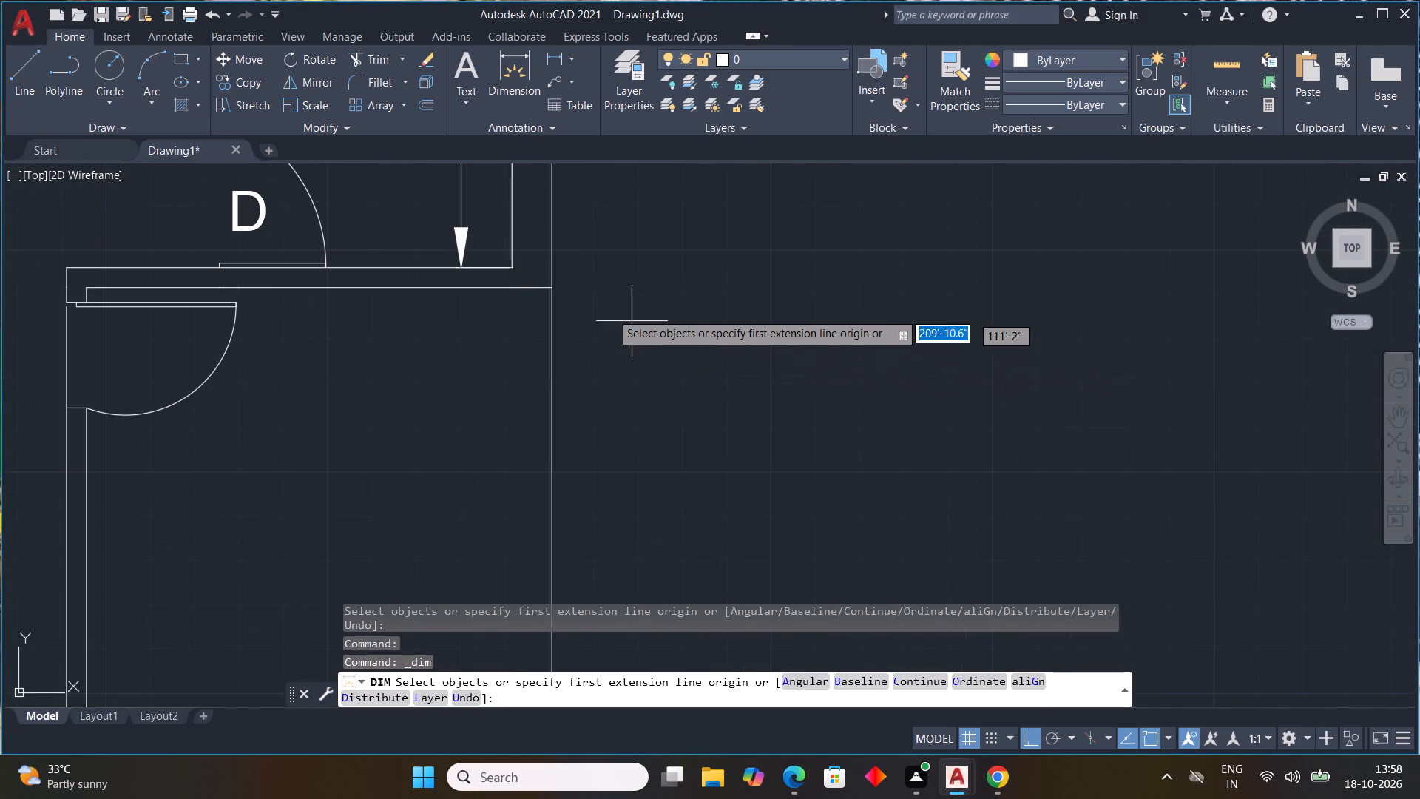
{"action": "left_click", "coordinate": [551, 291]}
{"action": "scroll", "coordinate": [785, 363], "scroll_direction": "down", "scroll_amount": 5}
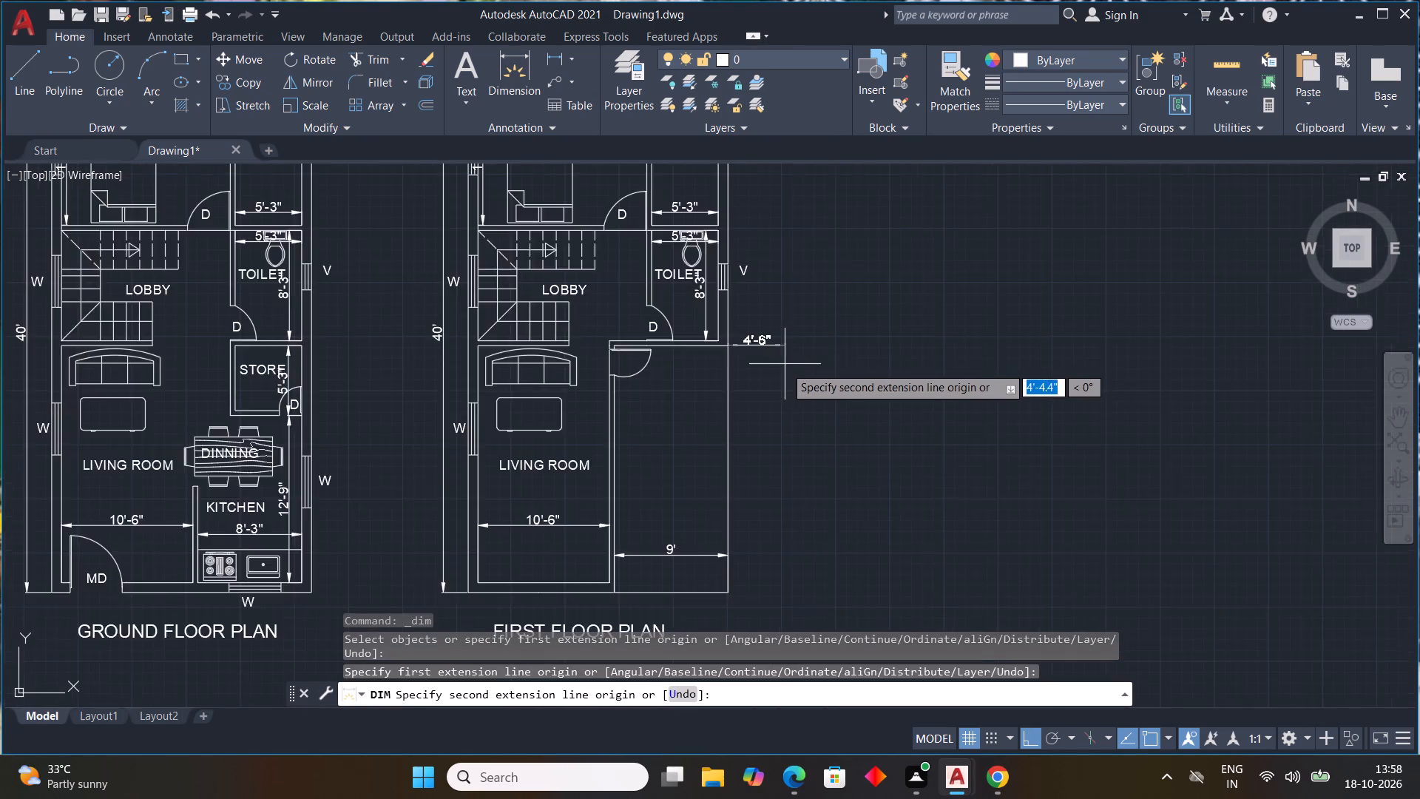
{"action": "scroll", "coordinate": [785, 367], "scroll_direction": "down", "scroll_amount": 1}
{"action": "scroll", "coordinate": [785, 456], "scroll_direction": "down", "scroll_amount": 1}
{"action": "middle_click", "coordinate": [781, 418]}
{"action": "scroll", "coordinate": [787, 424], "scroll_direction": "up", "scroll_amount": 4}
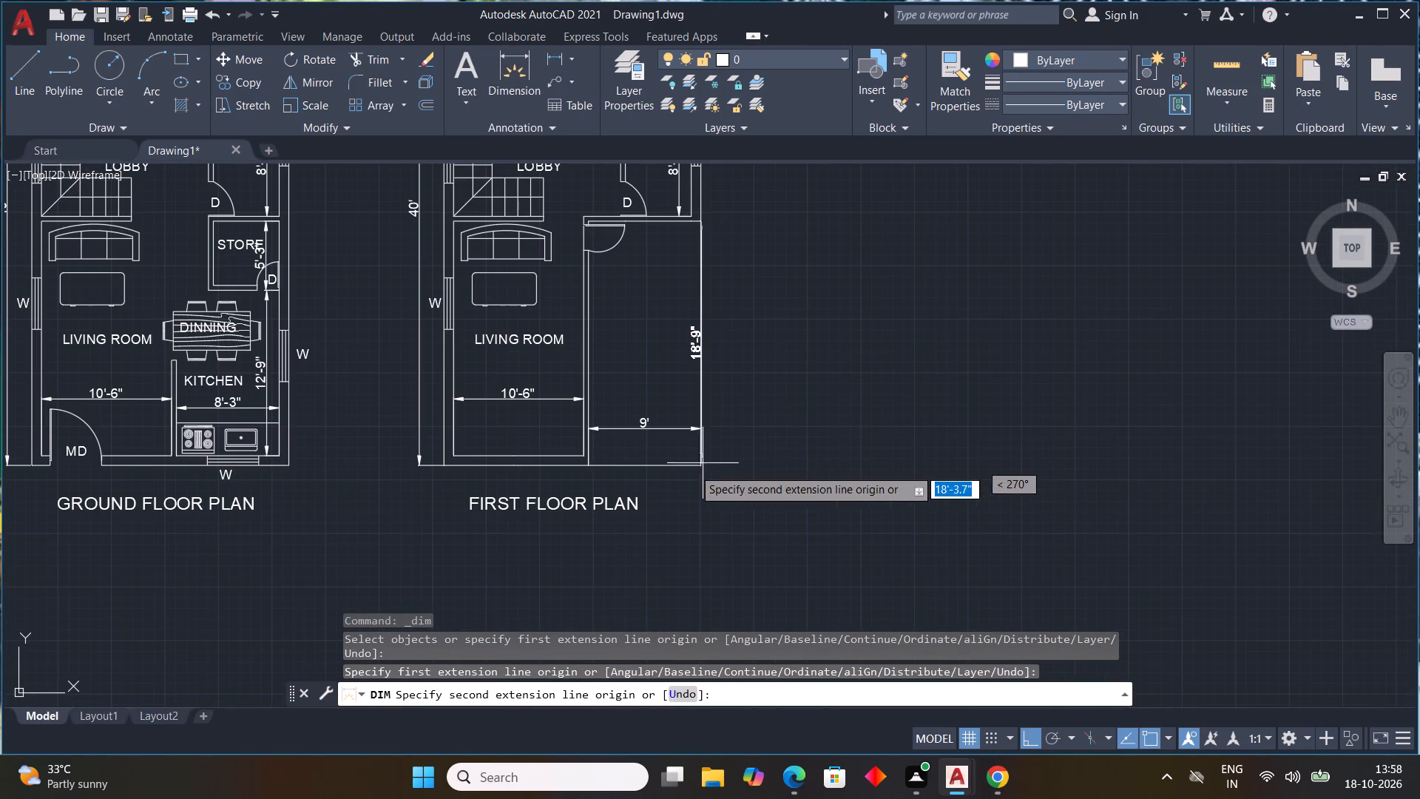
{"action": "left_click", "coordinate": [698, 468]}
{"action": "left_click", "coordinate": [679, 464]}
{"action": "middle_click_drag", "start_coordinate": [846, 408], "coordinate": [848, 443]}
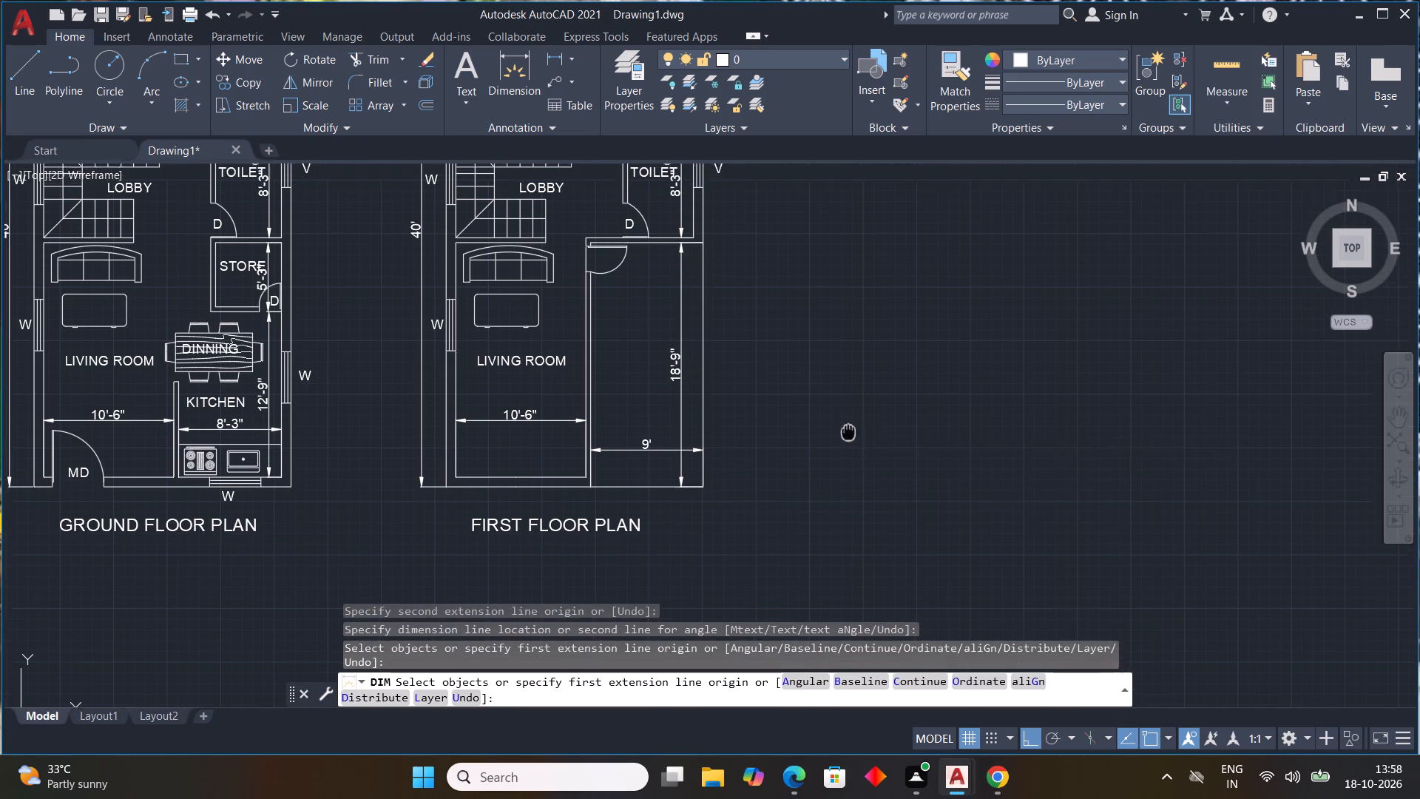
{"action": "middle_click_drag", "start_coordinate": [848, 443], "coordinate": [848, 490]}
{"action": "key", "text": "Escape"}
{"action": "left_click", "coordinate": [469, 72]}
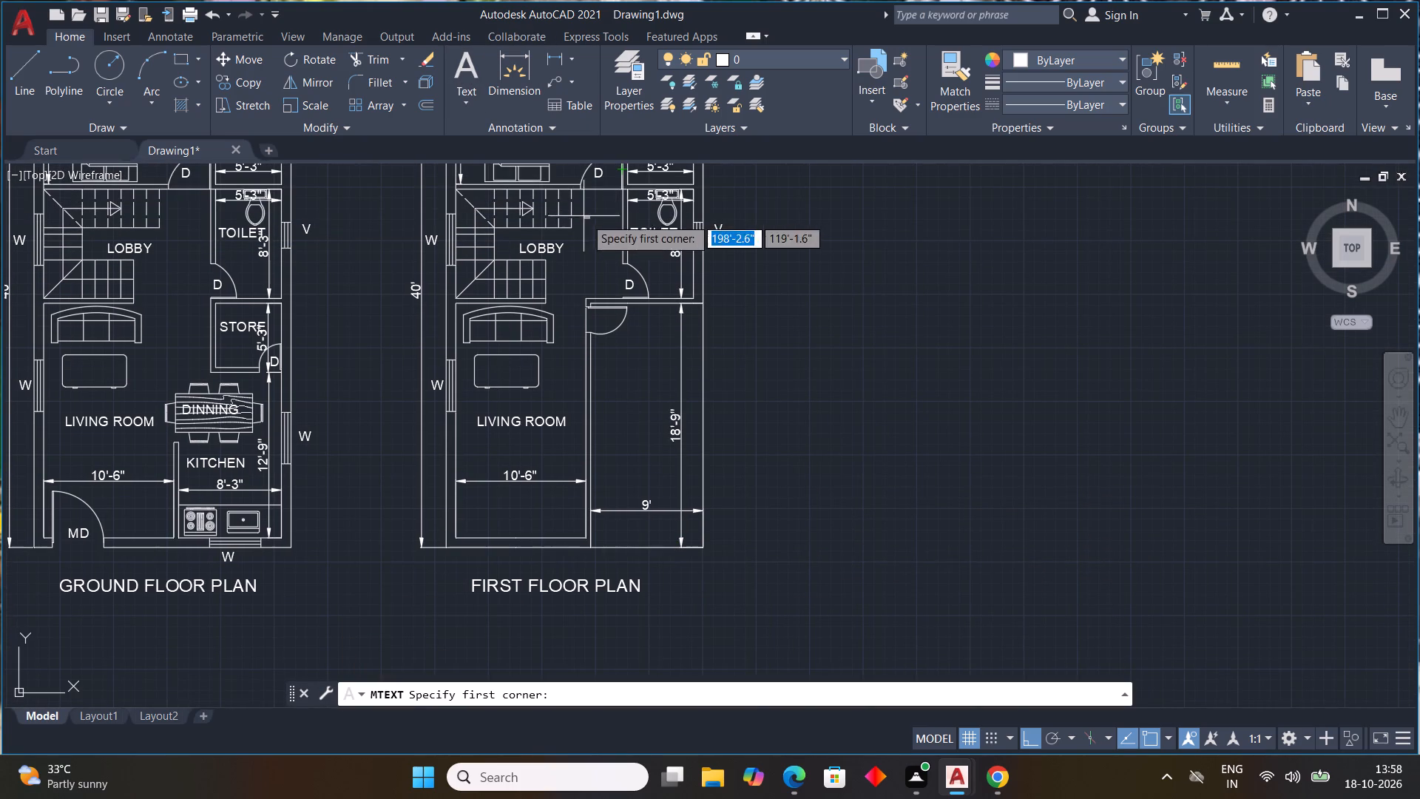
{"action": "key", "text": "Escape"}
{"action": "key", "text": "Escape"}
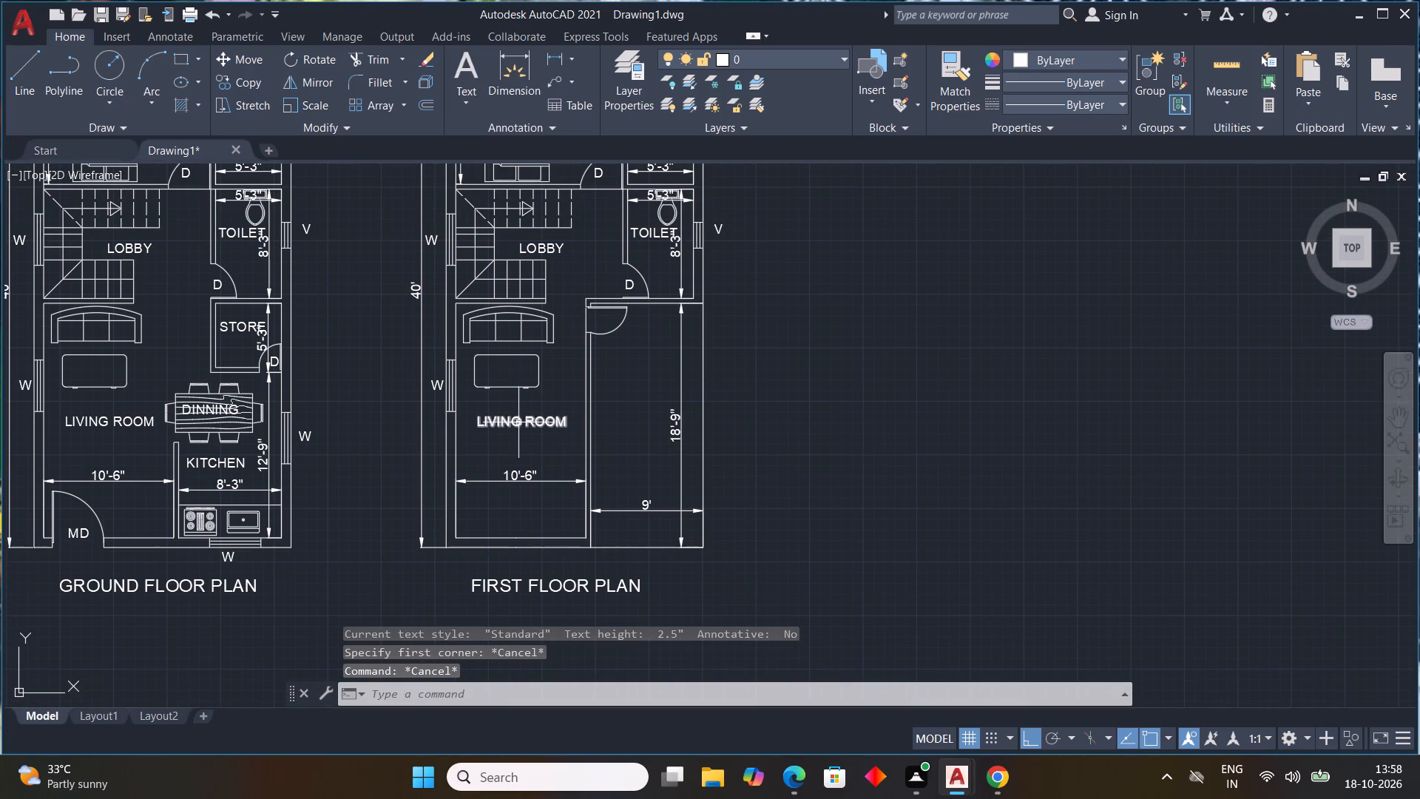
Copy the first floor LOBBY label into the open area beside the living room, with ortho off.
{"action": "scroll", "coordinate": [663, 234], "scroll_direction": "up", "scroll_amount": 2}
{"action": "left_click", "coordinate": [350, 269]}
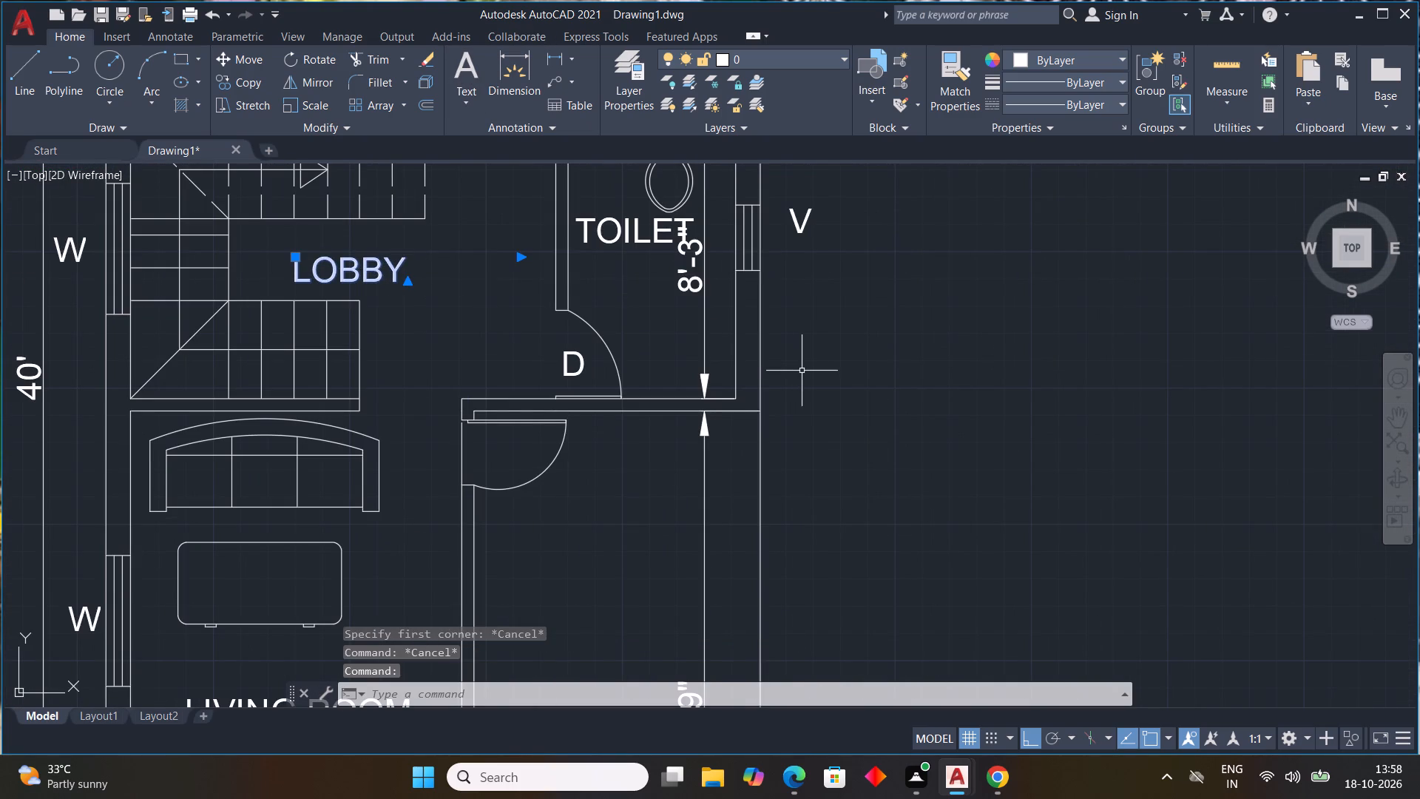
{"action": "key", "text": "c"}
{"action": "key", "text": "o"}
{"action": "key", "text": "space"}
{"action": "left_click_drag", "start_coordinate": [354, 260], "coordinate": [359, 265]}
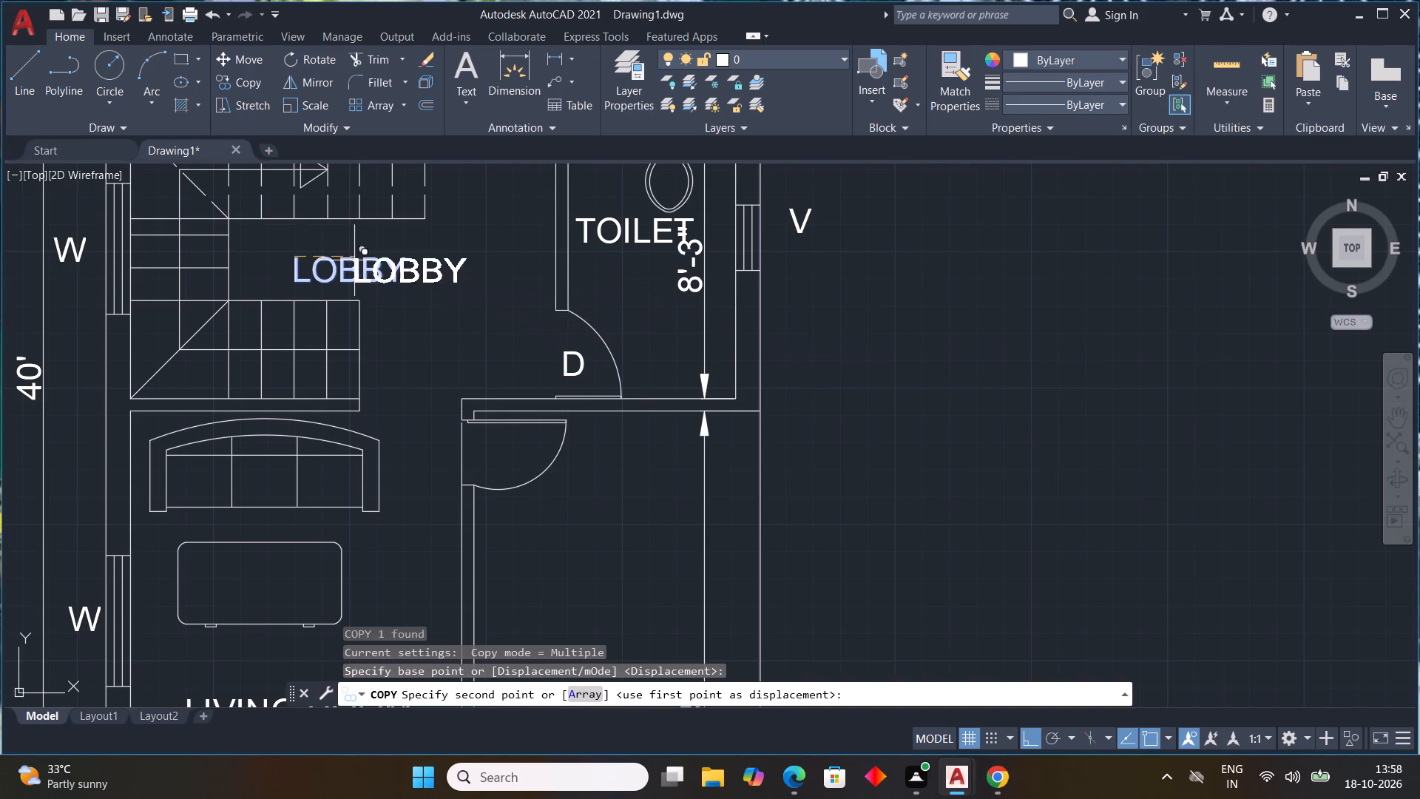
{"action": "left_click_drag", "start_coordinate": [359, 265], "coordinate": [394, 322]}
{"action": "key", "text": "F8"}
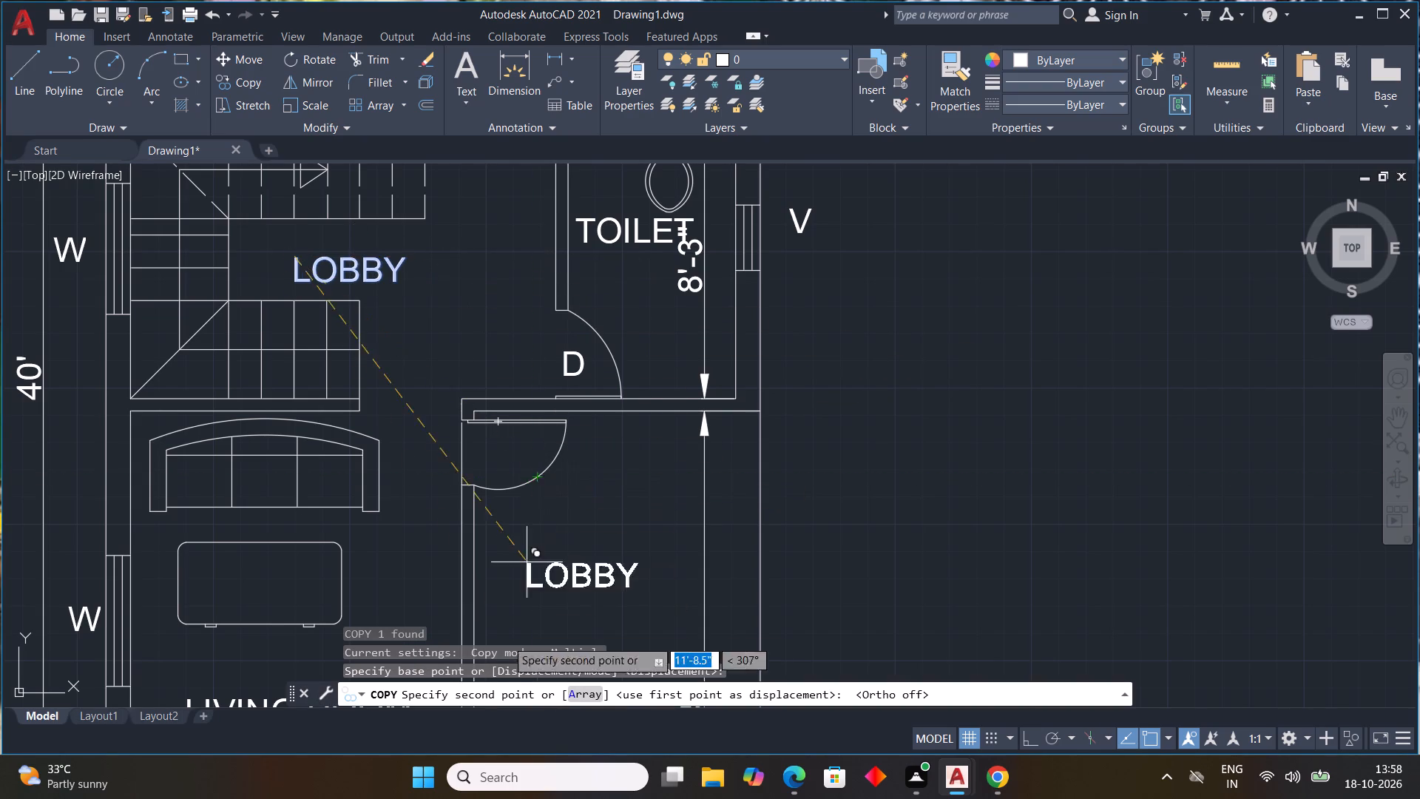
{"action": "middle_click_drag", "start_coordinate": [549, 581], "coordinate": [538, 377]}
{"action": "left_click", "coordinate": [522, 421]}
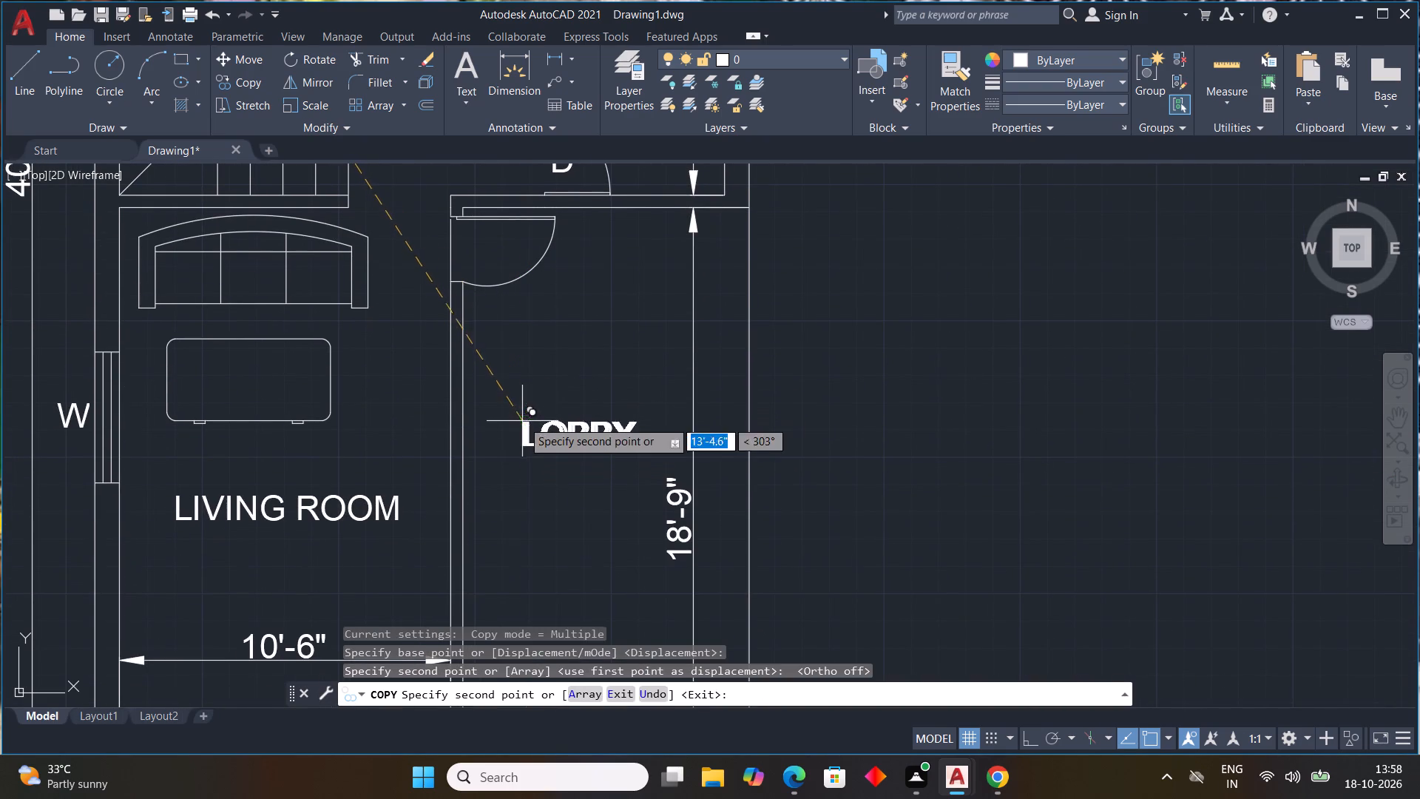
{"action": "key", "text": "Escape"}
Change the copied label's text to BALCONY.
{"action": "double_click", "coordinate": [584, 439]}
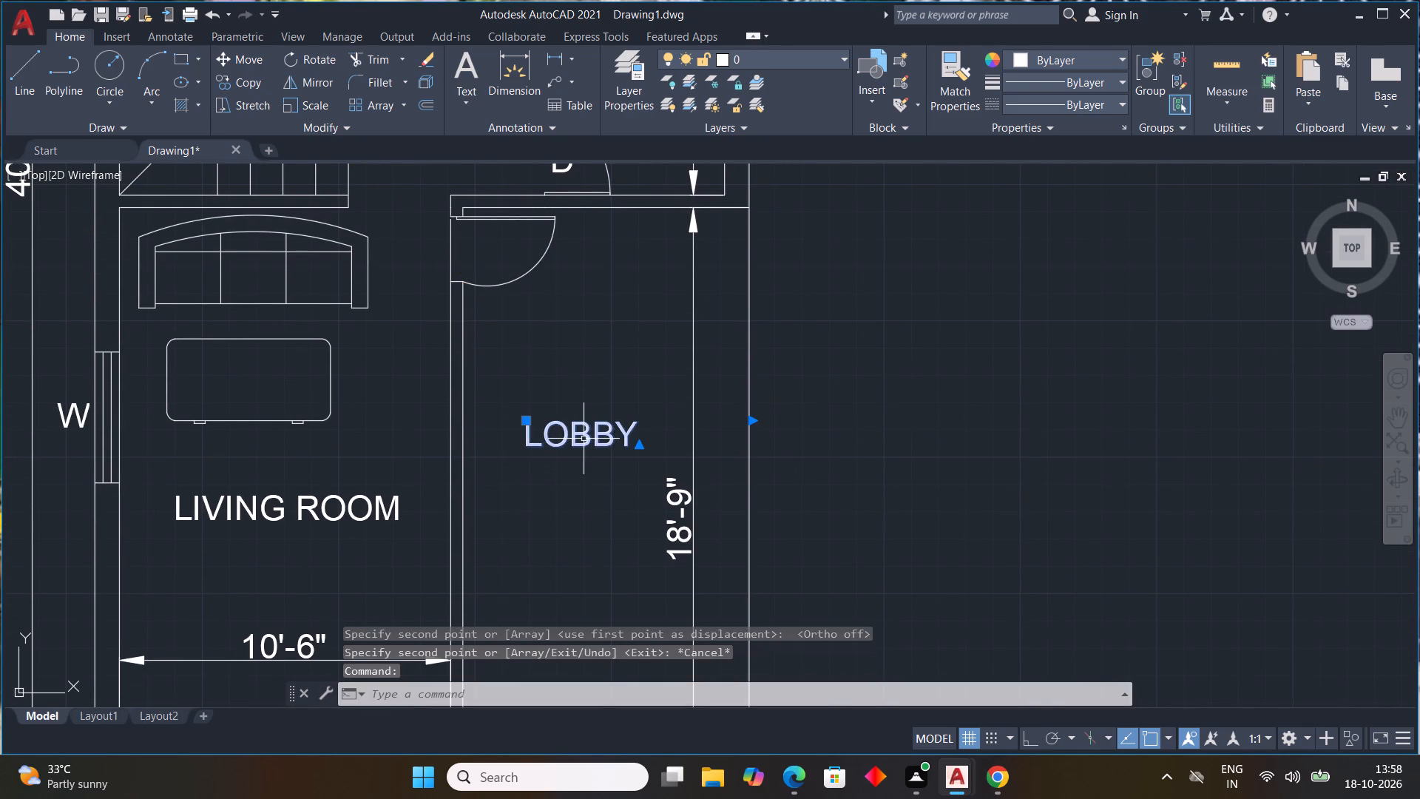
{"action": "left_click", "coordinate": [694, 454]}
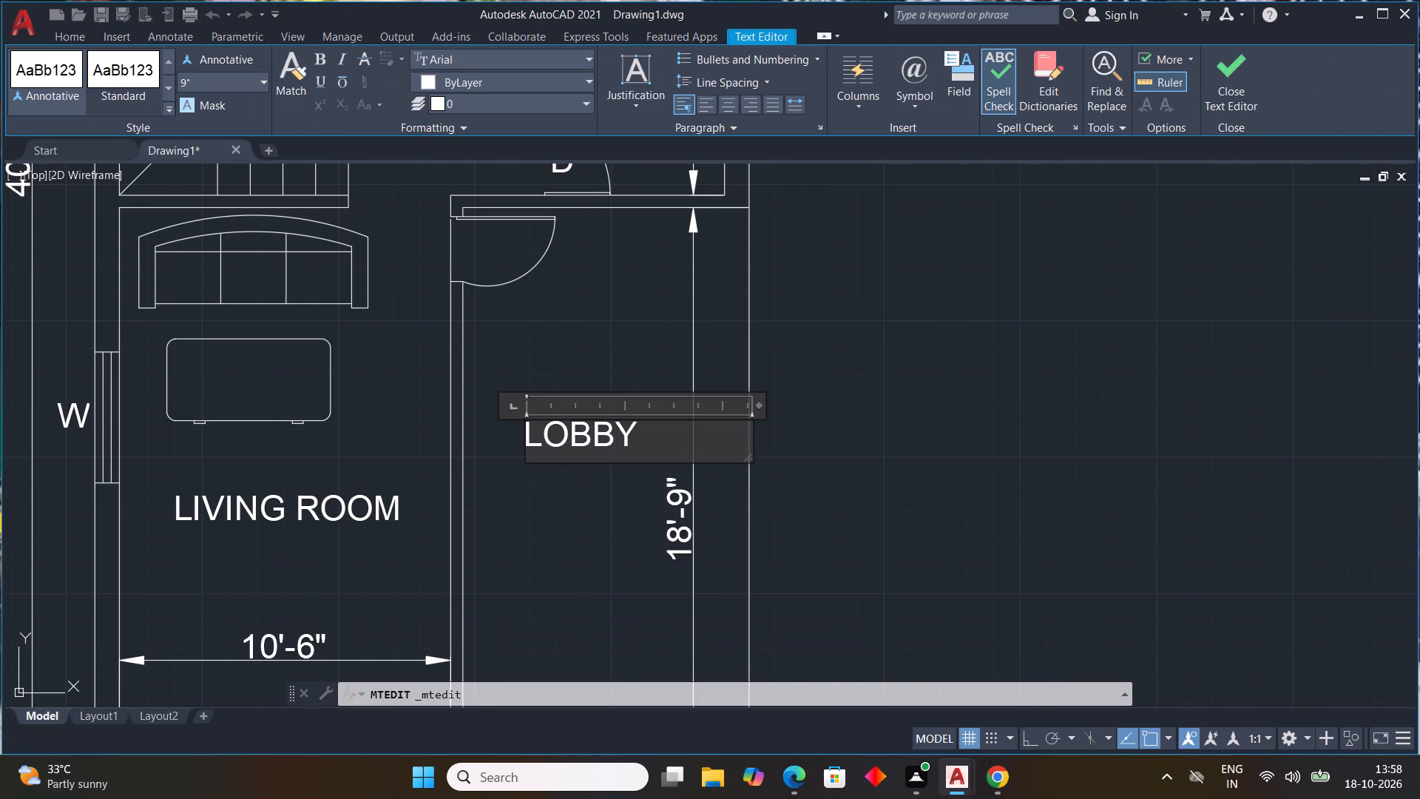
{"action": "key", "text": "BackSpace"}
{"action": "key", "text": "BackSpace"}
{"action": "key", "text": "BackSpace"}
{"action": "key", "text": "BackSpace"}
{"action": "key", "text": "BackSpace"}
{"action": "key", "text": "BackSpace"}
{"action": "key", "text": "BackSpace"}
{"action": "key", "text": "BackSpace"}
{"action": "key", "text": "BackSpace"}
{"action": "key", "text": "BackSpace"}
{"action": "key", "text": "BackSpace"}
{"action": "key", "text": "BackSpace"}
{"action": "key", "text": "BackSpace"}
{"action": "key", "text": "BackSpace"}
{"action": "key", "text": "BackSpace"}
{"action": "key", "text": "BackSpace"}
{"action": "key", "text": "BackSpace"}
{"action": "key", "text": "BackSpace"}
{"action": "type", "text": "BALCONY"}
{"action": "left_click", "coordinate": [774, 363]}
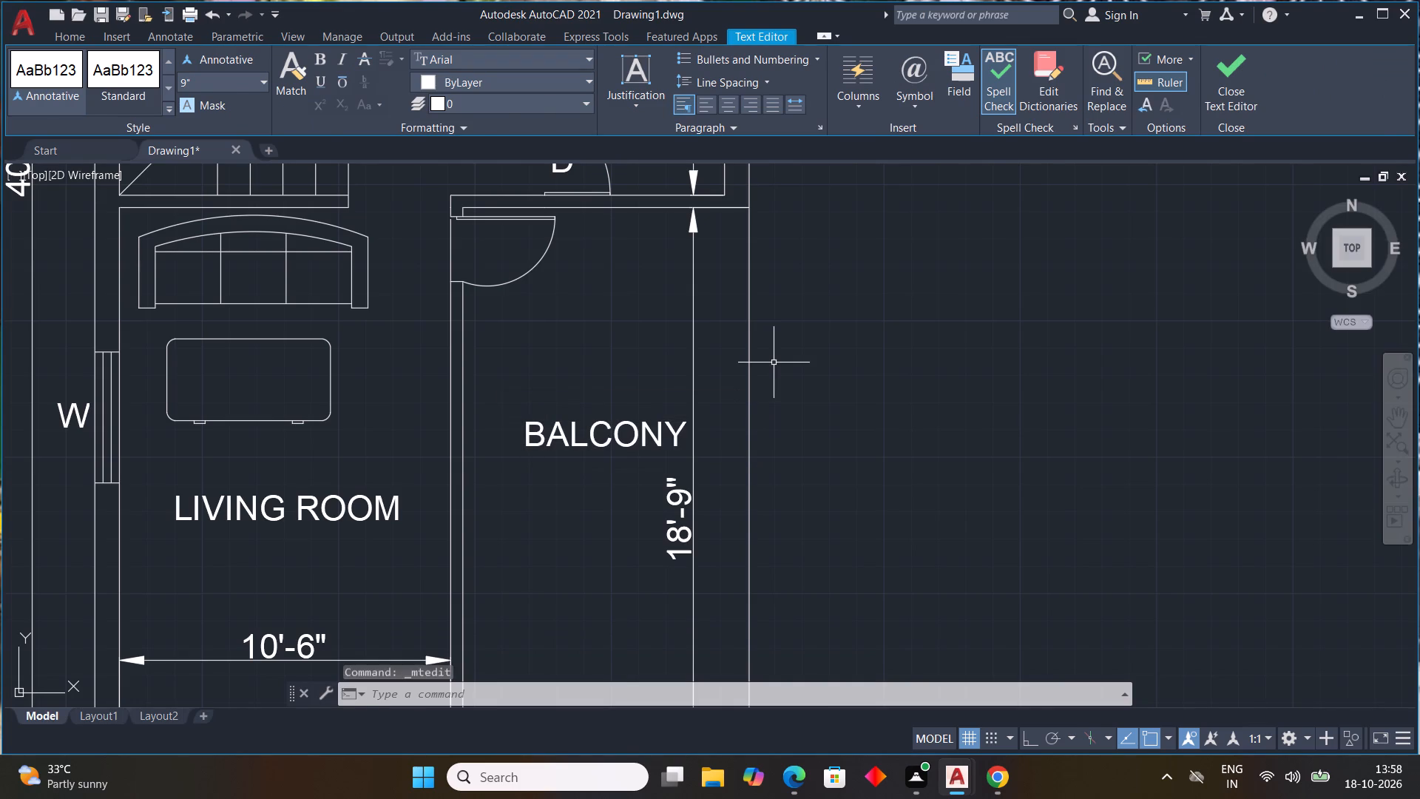
Draw the balcony's inner edge: a vertical line about 18'-7" down from the toilet wall, then a horizontal line to the living room partition.
{"action": "scroll", "coordinate": [819, 487], "scroll_direction": "down", "scroll_amount": 2}
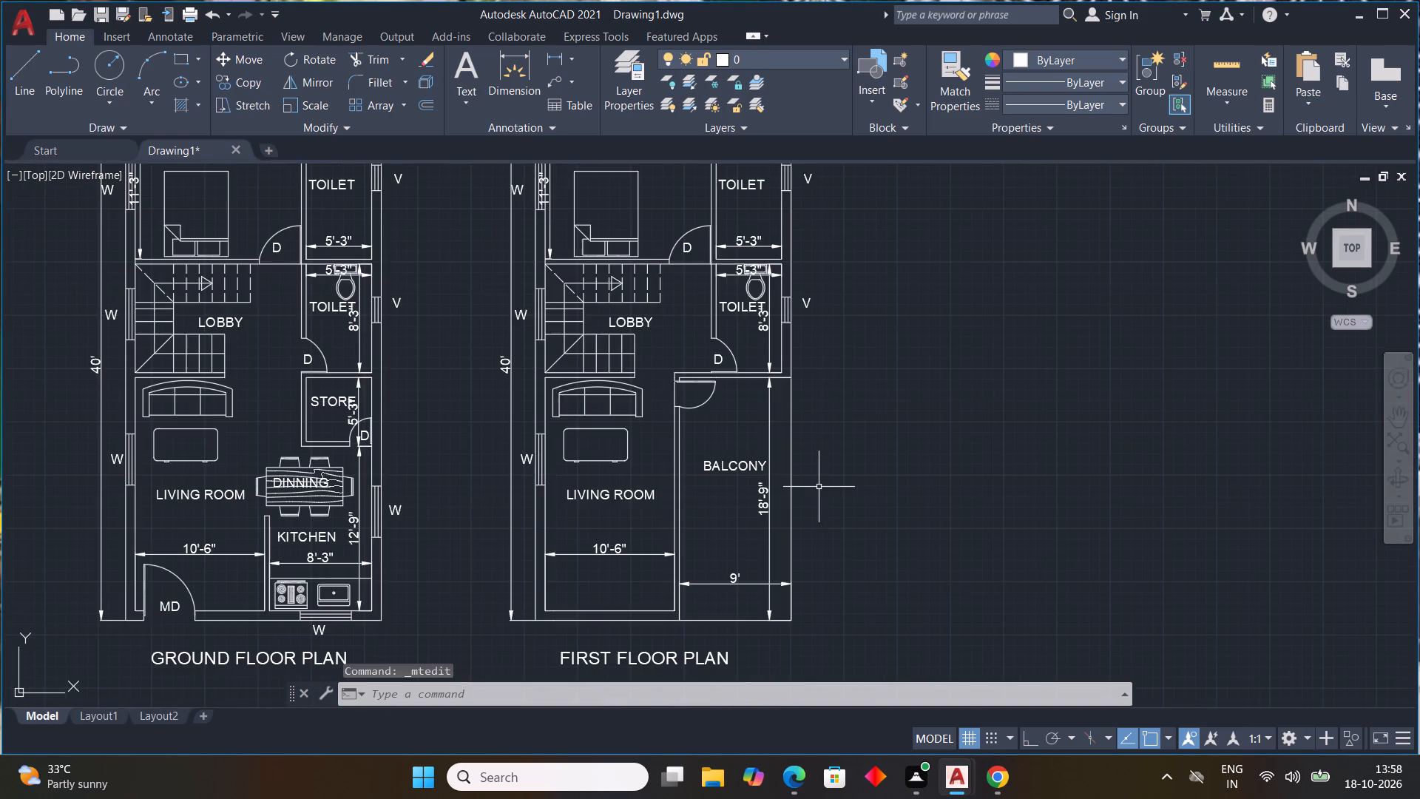
{"action": "middle_click_drag", "start_coordinate": [822, 459], "coordinate": [824, 453]}
{"action": "scroll", "coordinate": [823, 459], "scroll_direction": "down", "scroll_amount": 1}
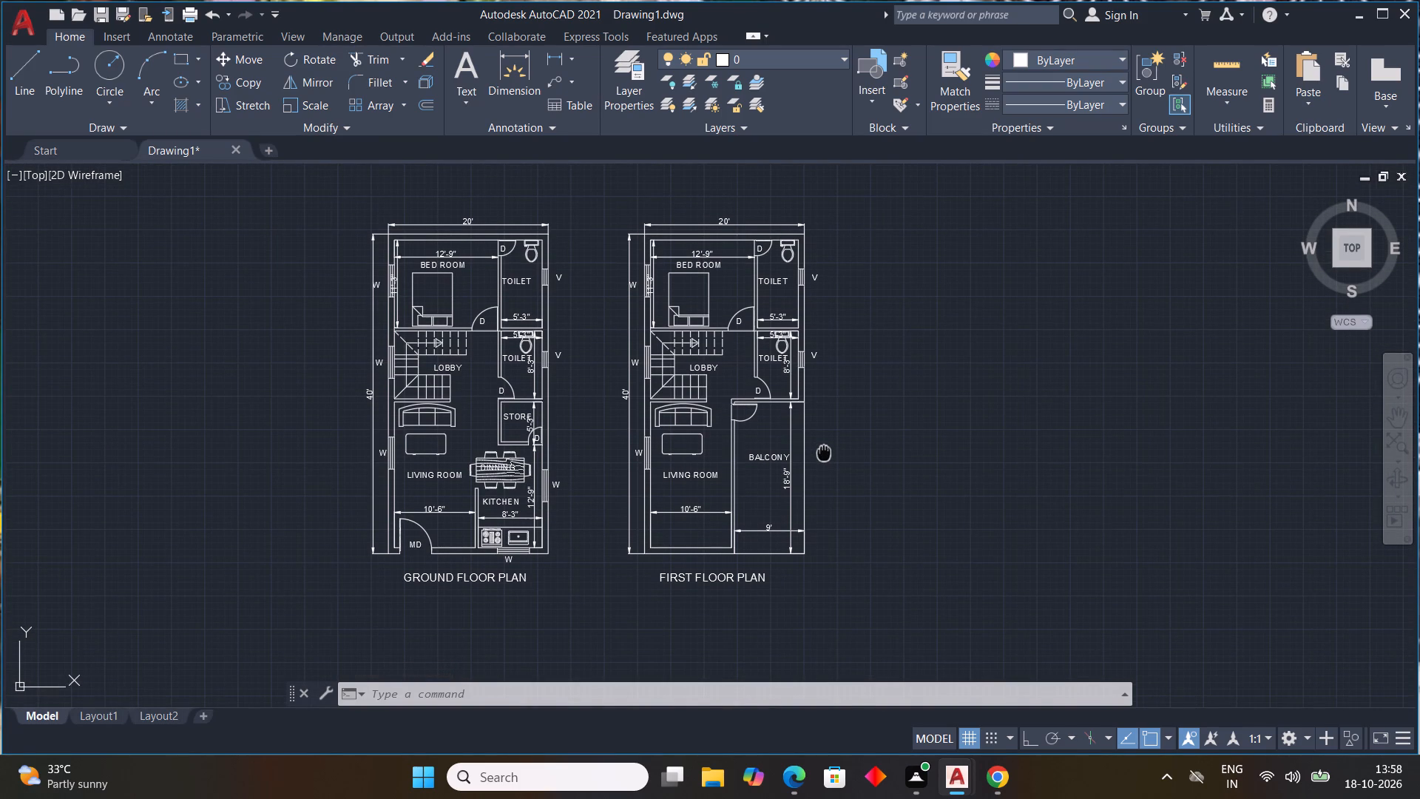
{"action": "middle_click_drag", "start_coordinate": [824, 453], "coordinate": [827, 484]}
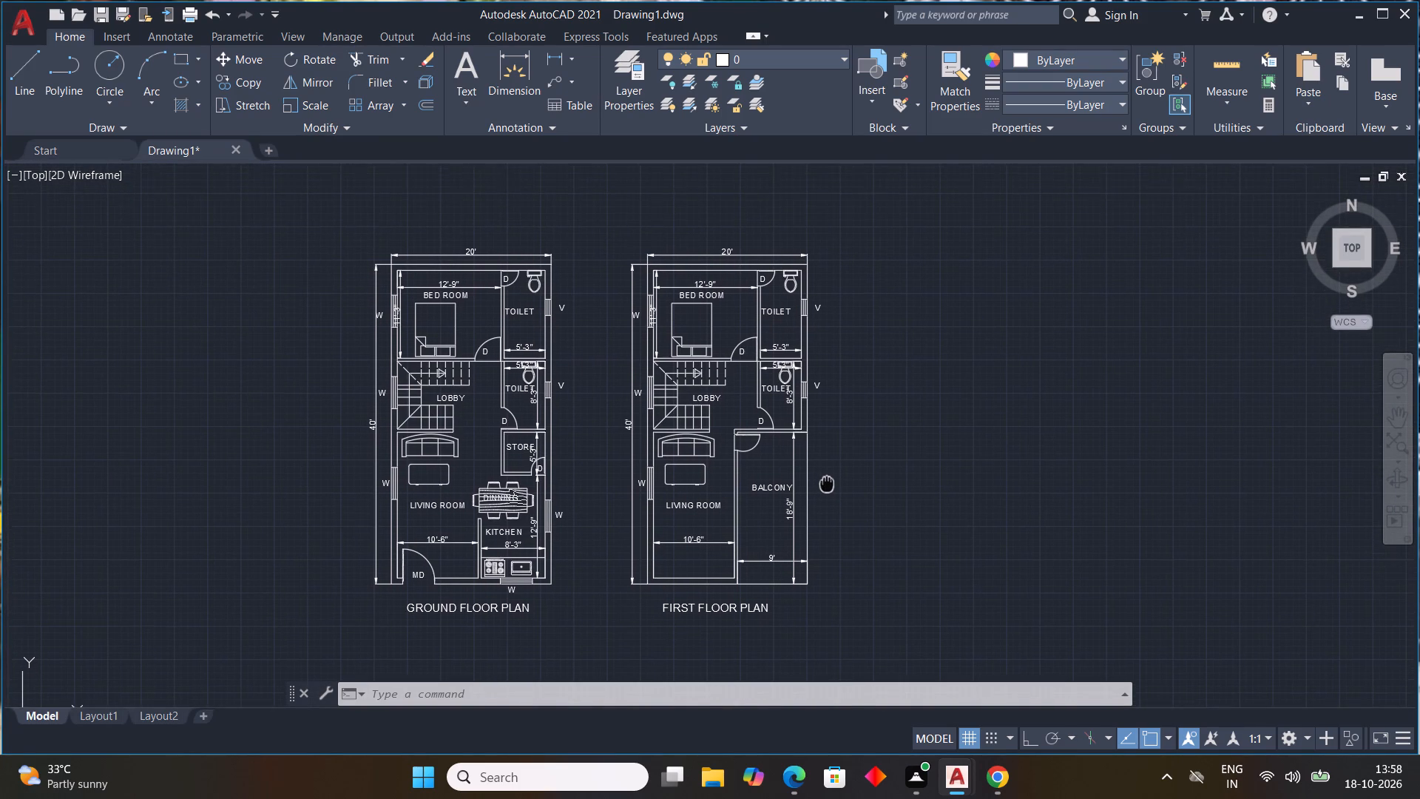
{"action": "middle_click_drag", "start_coordinate": [827, 484], "coordinate": [814, 507]}
{"action": "scroll", "coordinate": [805, 505], "scroll_direction": "up", "scroll_amount": 3}
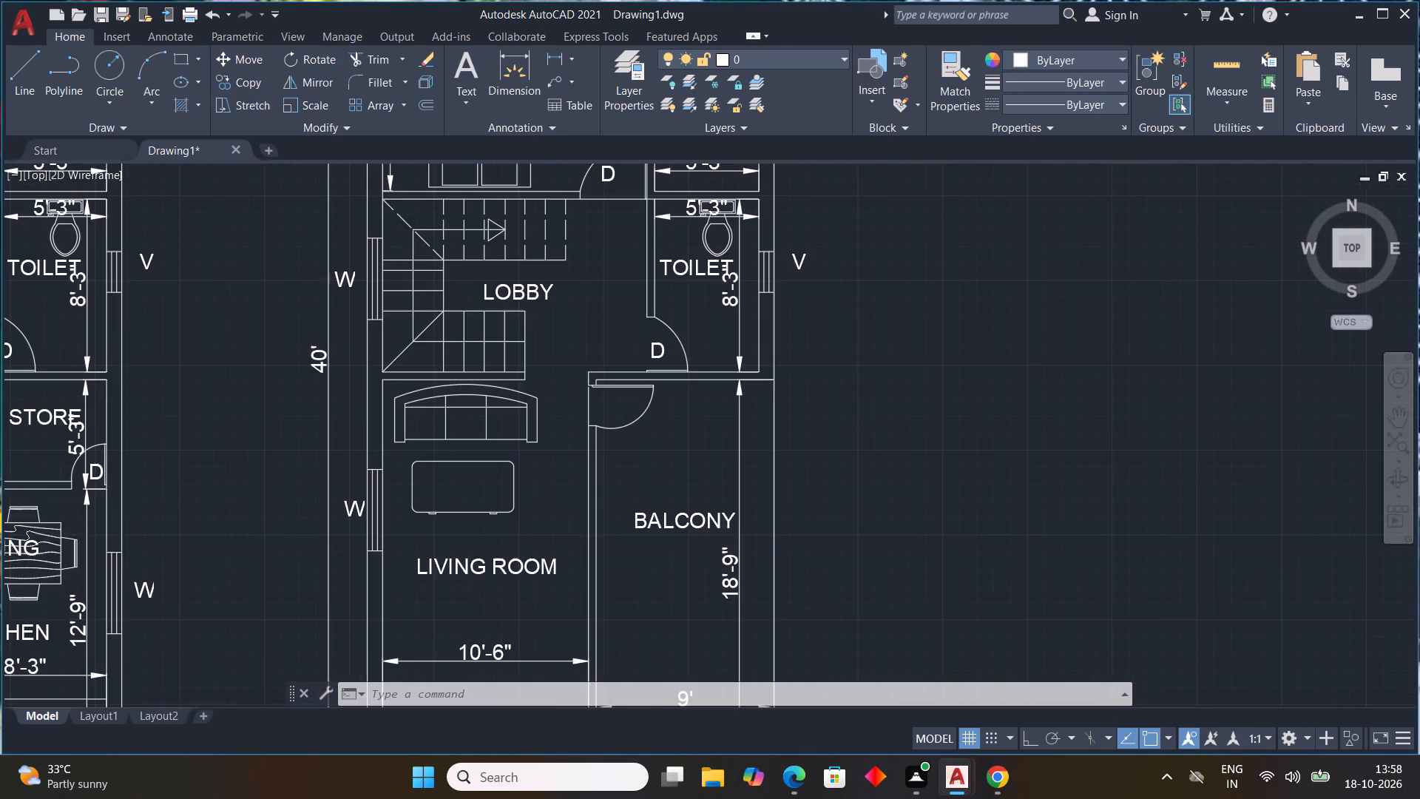
{"action": "scroll", "coordinate": [811, 493], "scroll_direction": "down", "scroll_amount": 2}
{"action": "type", "text": "L"}
{"action": "key", "text": "space"}
{"action": "scroll", "coordinate": [797, 439], "scroll_direction": "up", "scroll_amount": 3}
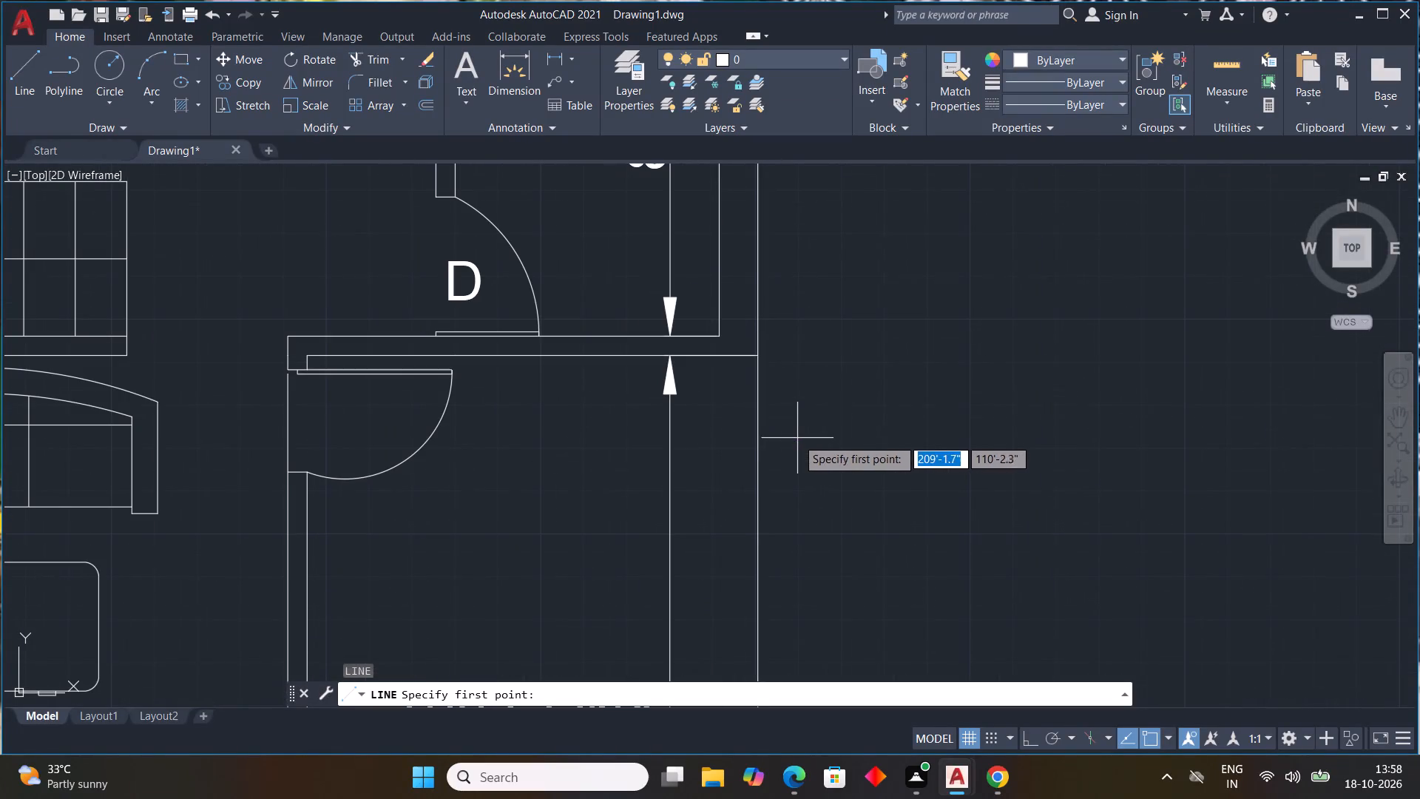
{"action": "left_click", "coordinate": [745, 357]}
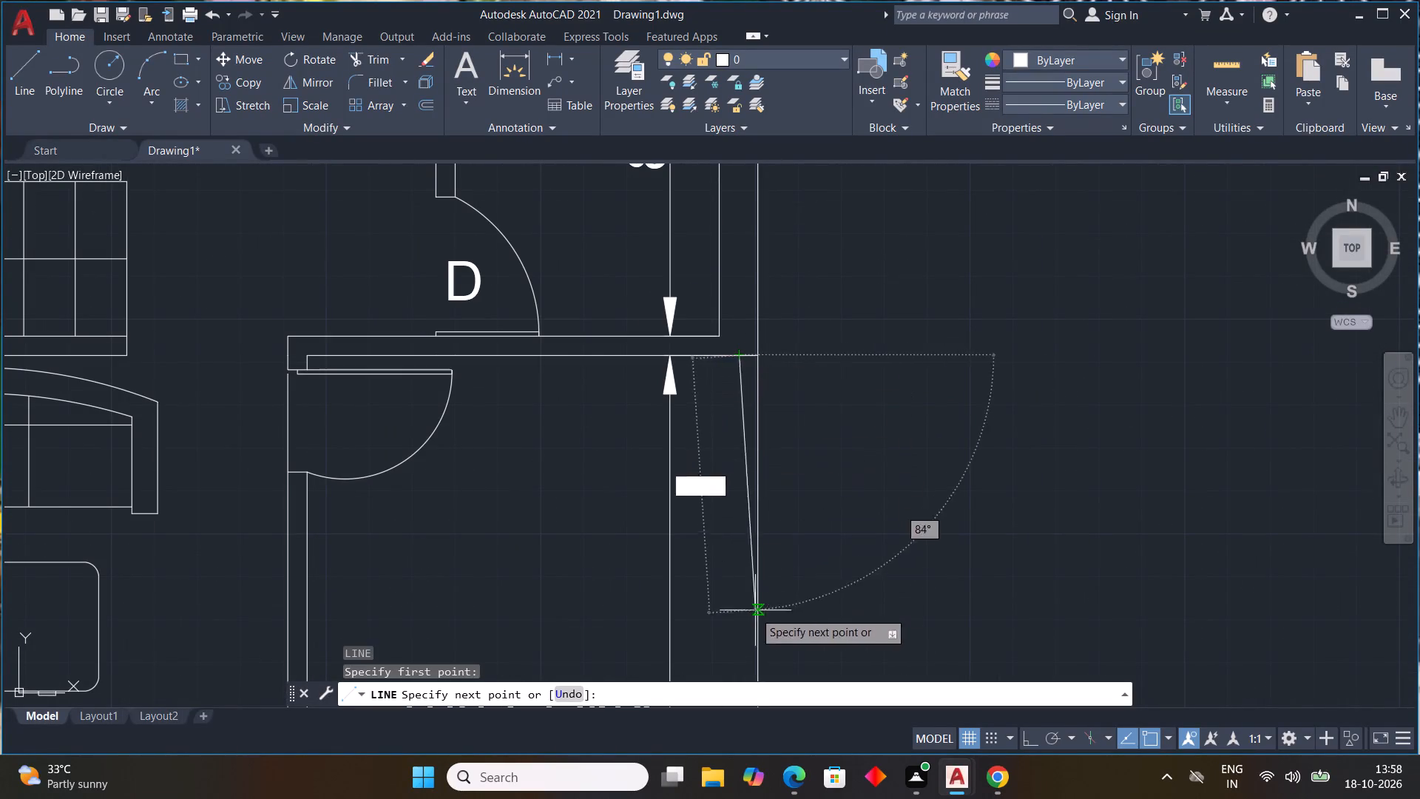
{"action": "scroll", "coordinate": [730, 624], "scroll_direction": "down", "scroll_amount": 1}
{"action": "middle_click_drag", "start_coordinate": [737, 596], "coordinate": [709, 231]}
{"action": "middle_click_drag", "start_coordinate": [704, 636], "coordinate": [691, 378]}
{"action": "scroll", "coordinate": [686, 425], "scroll_direction": "up", "scroll_amount": 1}
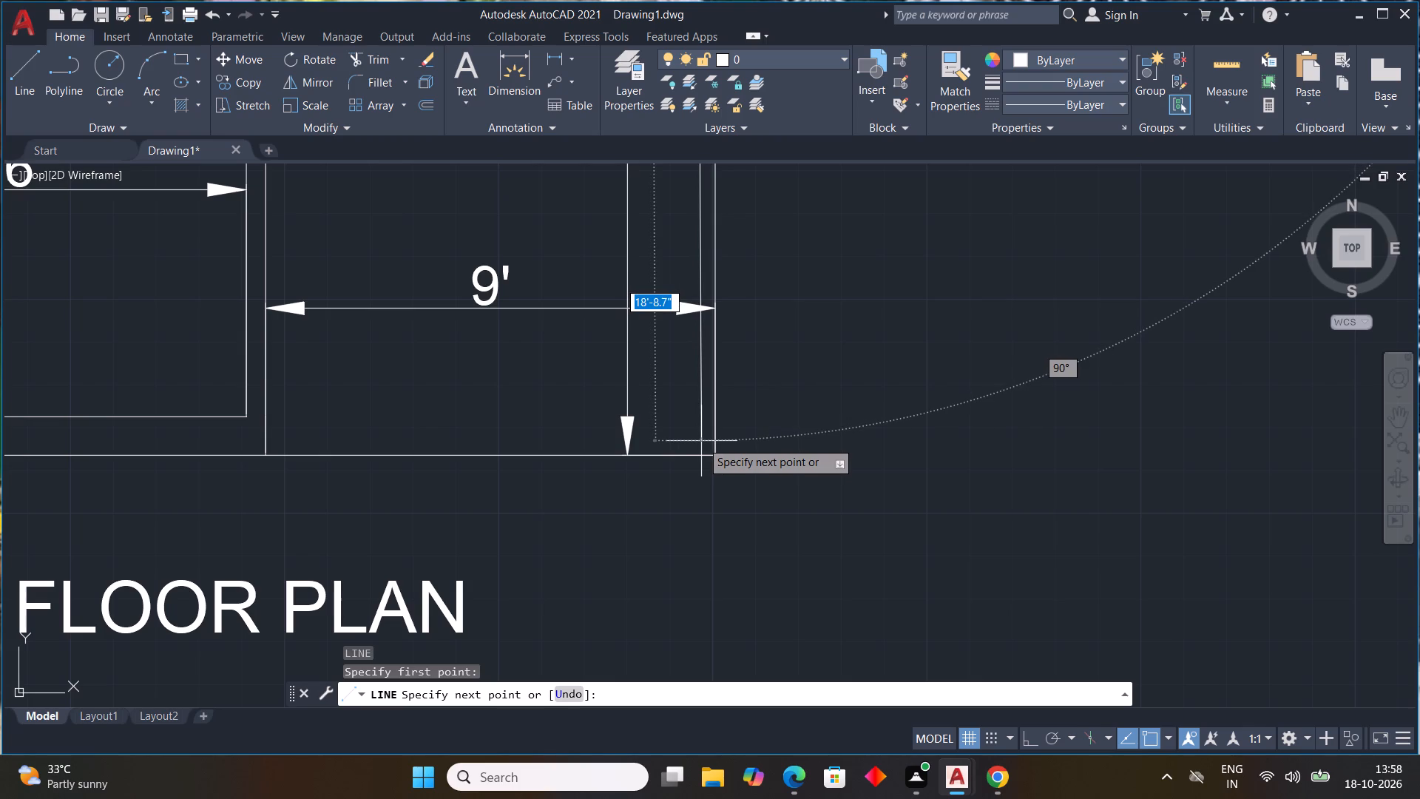
{"action": "key", "text": "F8"}
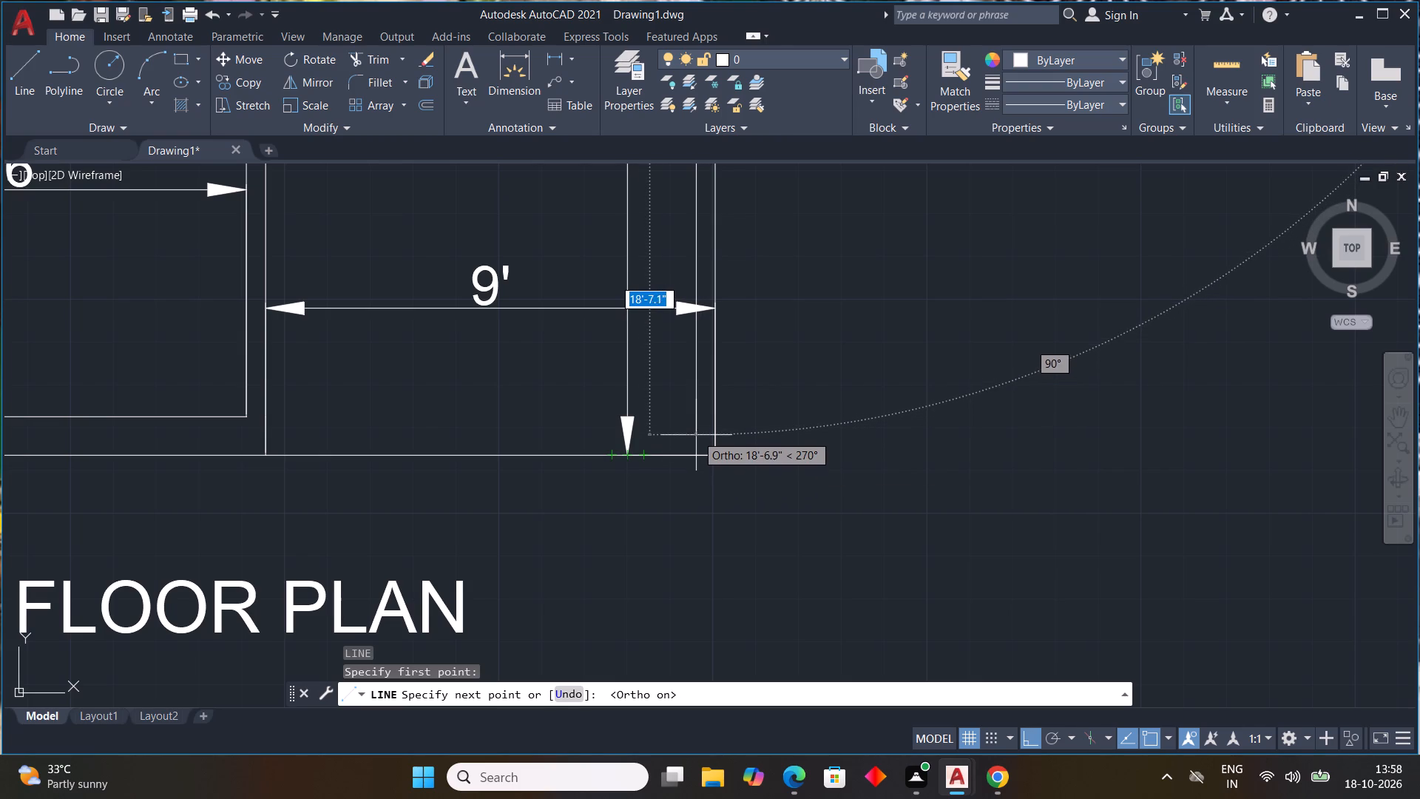
{"action": "left_click", "coordinate": [696, 436]}
{"action": "middle_click_drag", "start_coordinate": [506, 448], "coordinate": [532, 452]}
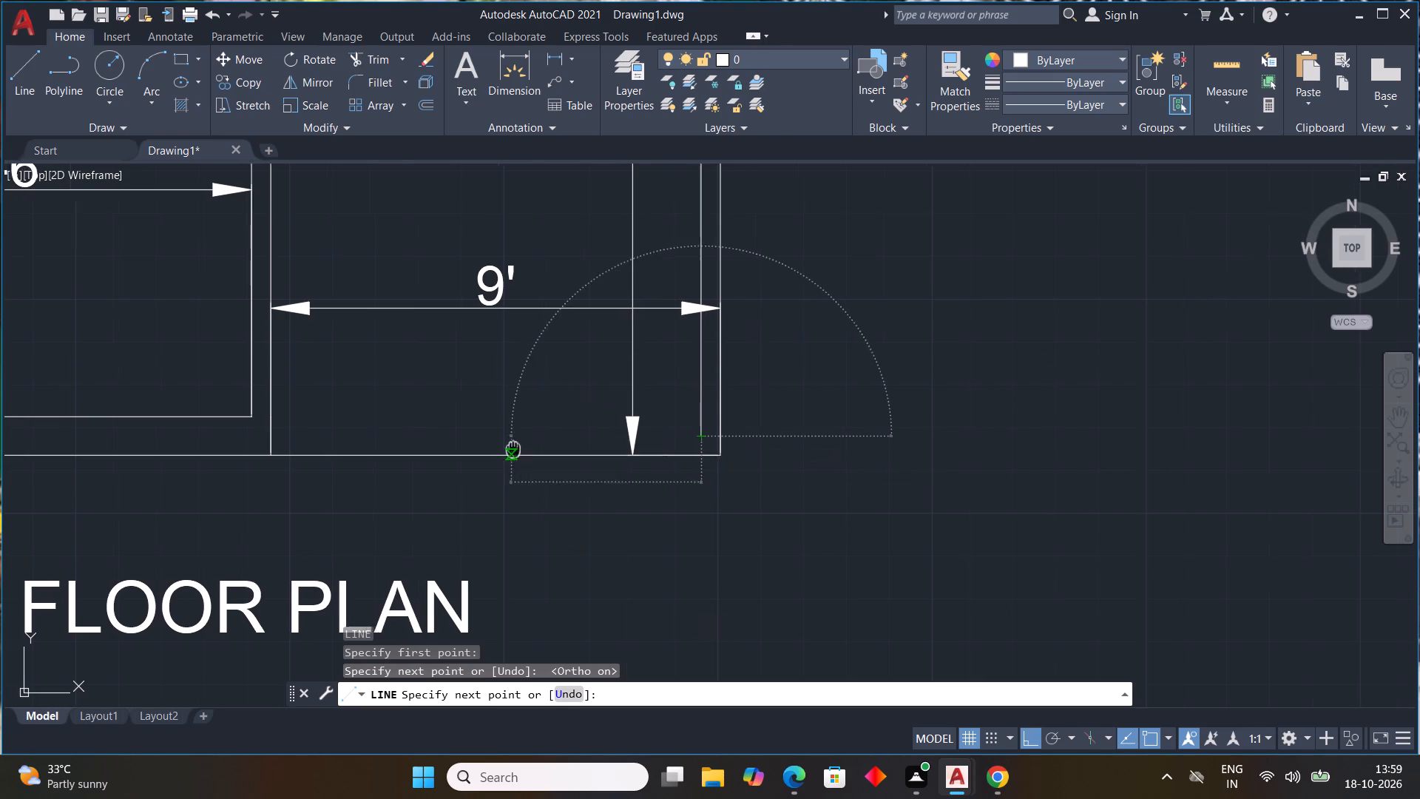
{"action": "middle_click_drag", "start_coordinate": [532, 452], "coordinate": [710, 485]}
{"action": "scroll", "coordinate": [493, 473], "scroll_direction": "up", "scroll_amount": 2}
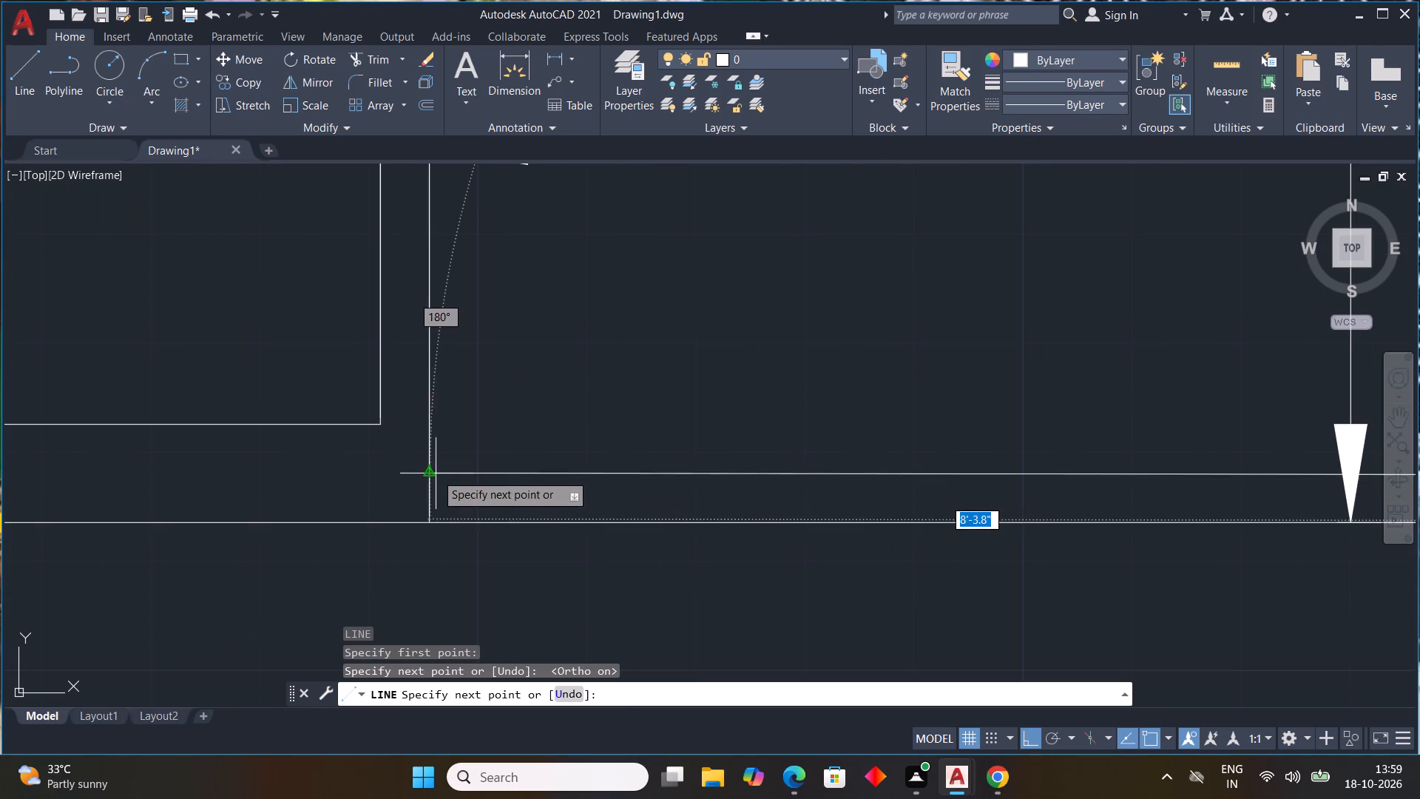
{"action": "left_click", "coordinate": [436, 473]}
{"action": "key", "text": "Escape"}
{"action": "key", "text": "Escape"}
{"action": "key", "text": "Escape"}
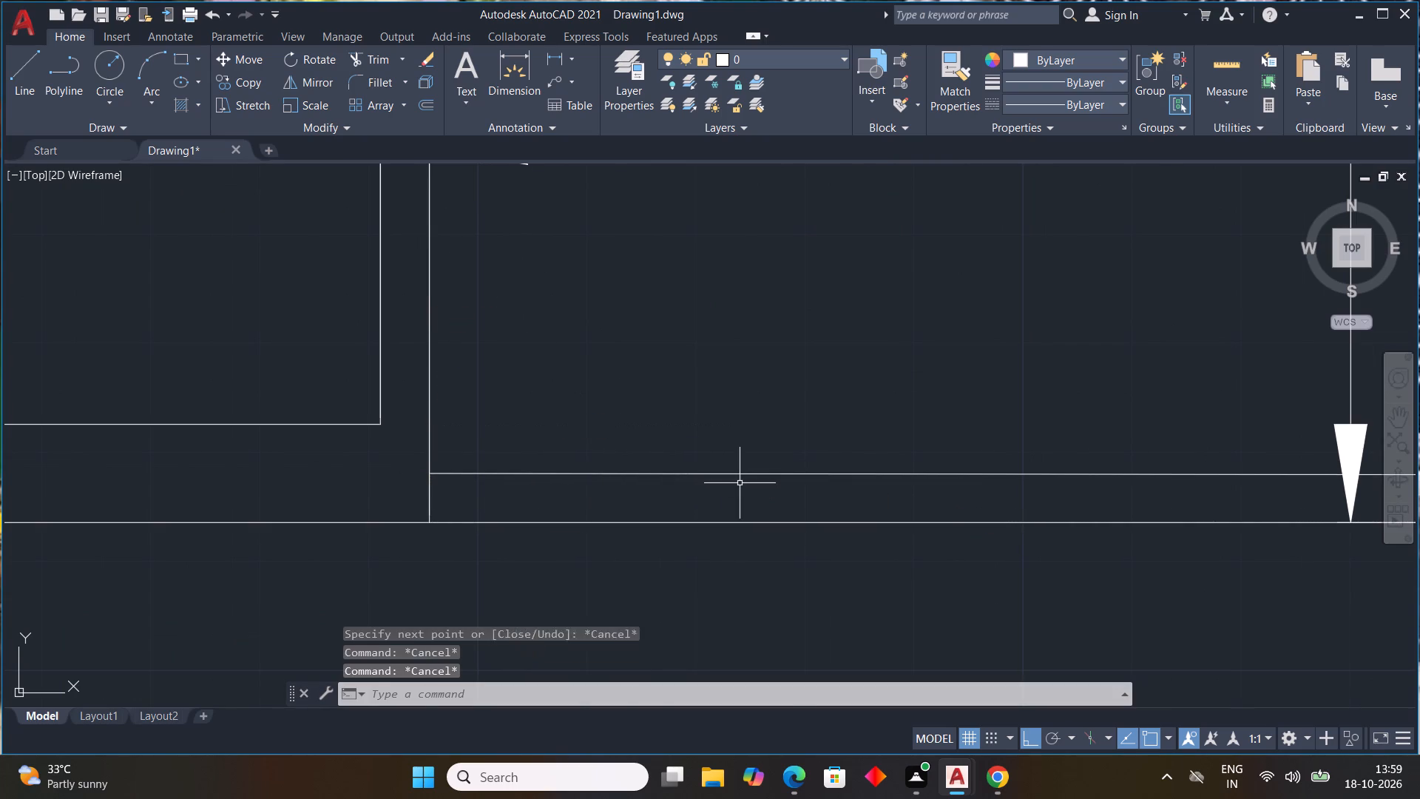
{"action": "key", "text": "Escape"}
{"action": "key", "text": "Escape"}
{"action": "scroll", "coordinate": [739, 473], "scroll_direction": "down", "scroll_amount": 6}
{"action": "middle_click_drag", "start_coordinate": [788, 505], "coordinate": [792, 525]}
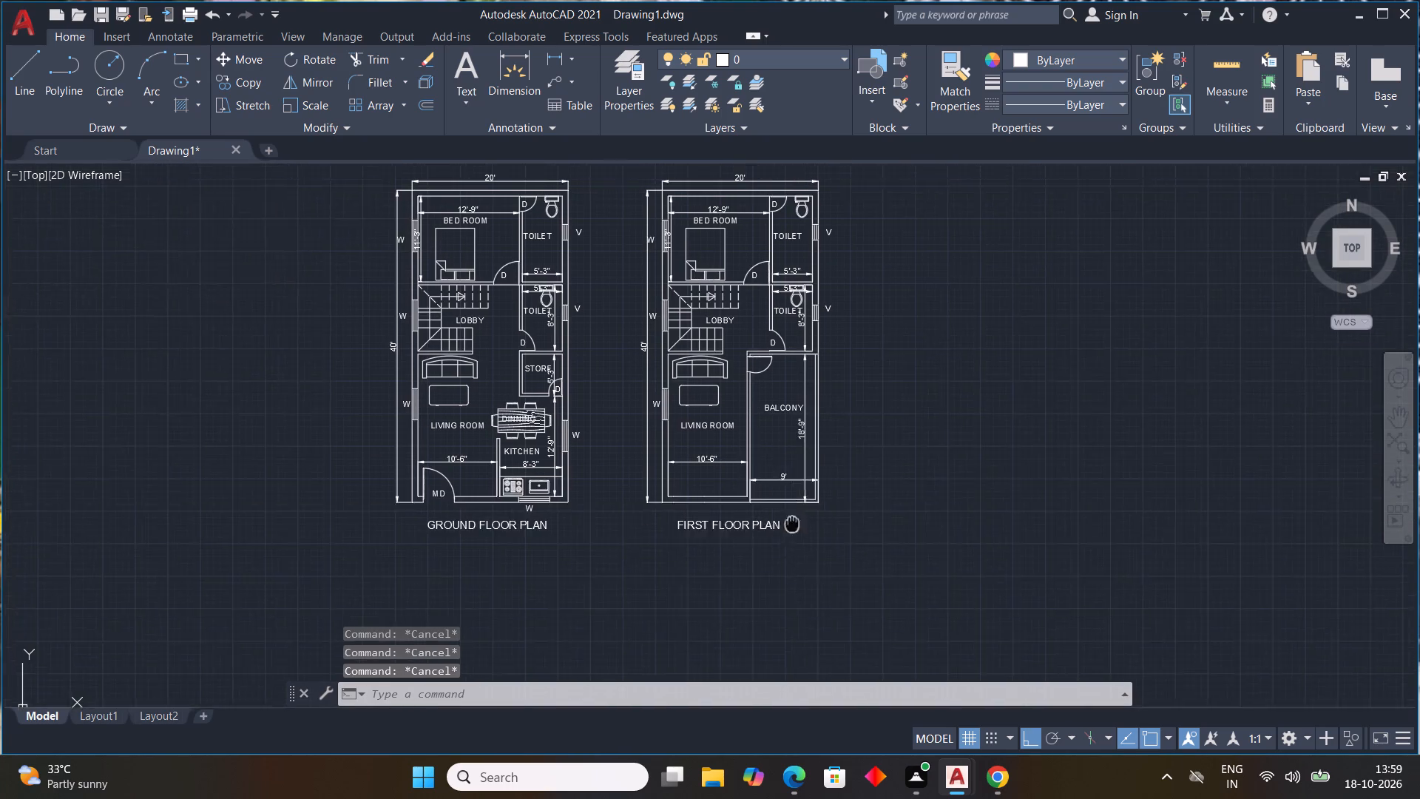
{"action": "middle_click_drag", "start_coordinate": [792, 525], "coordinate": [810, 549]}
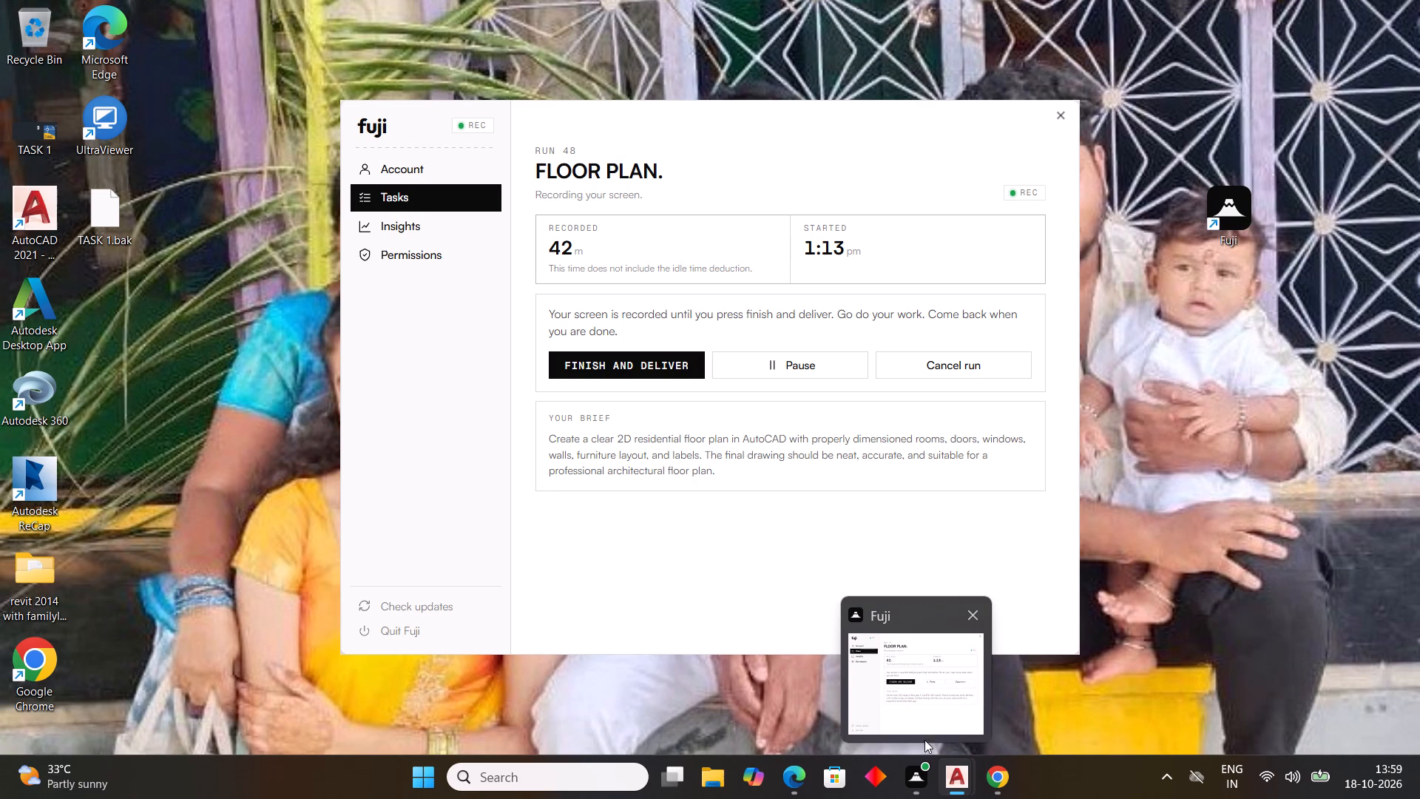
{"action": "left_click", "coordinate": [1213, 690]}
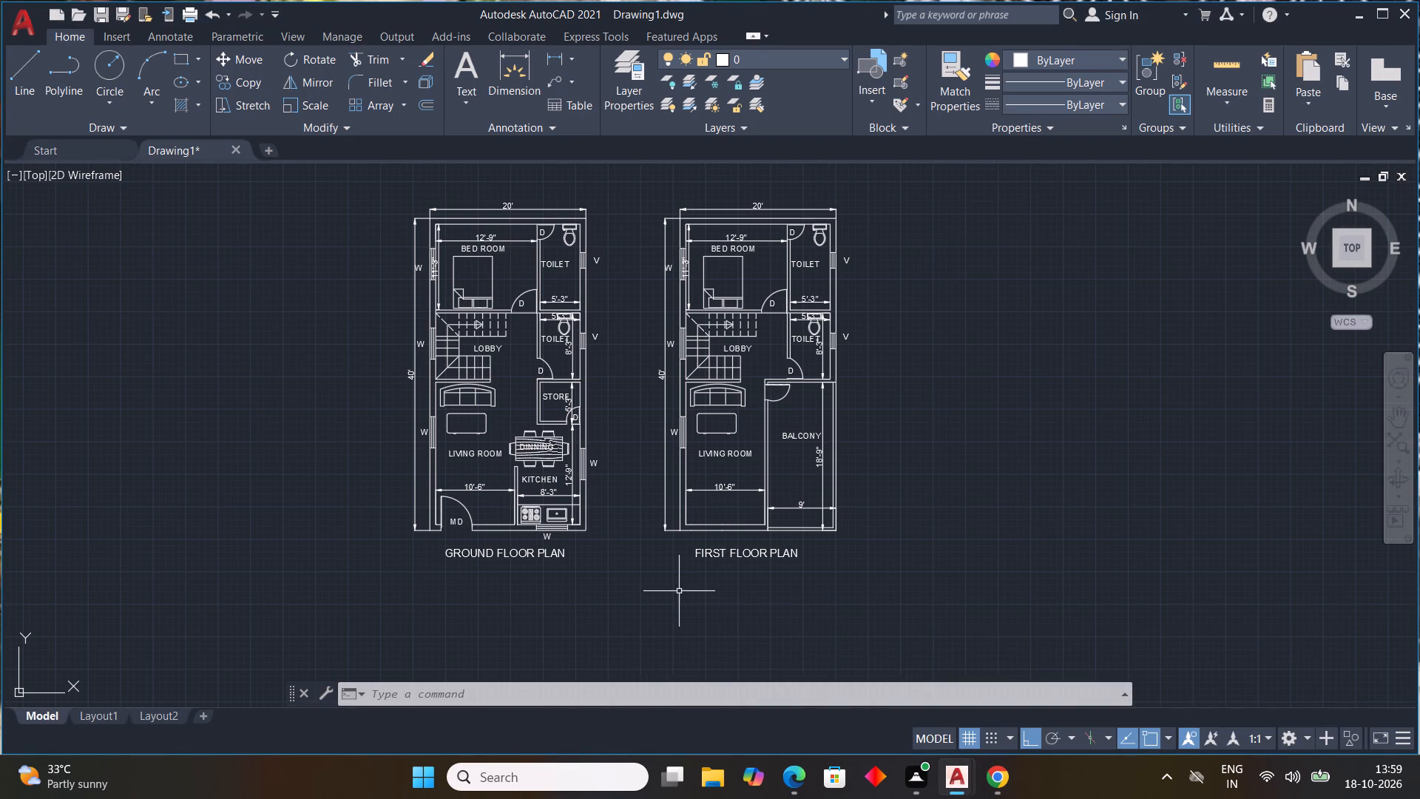
Add the multiline text SOUTH FACING HOUSE in a box about 41' wide above the two floor plans.
{"action": "scroll", "coordinate": [697, 579], "scroll_direction": "down", "scroll_amount": 2}
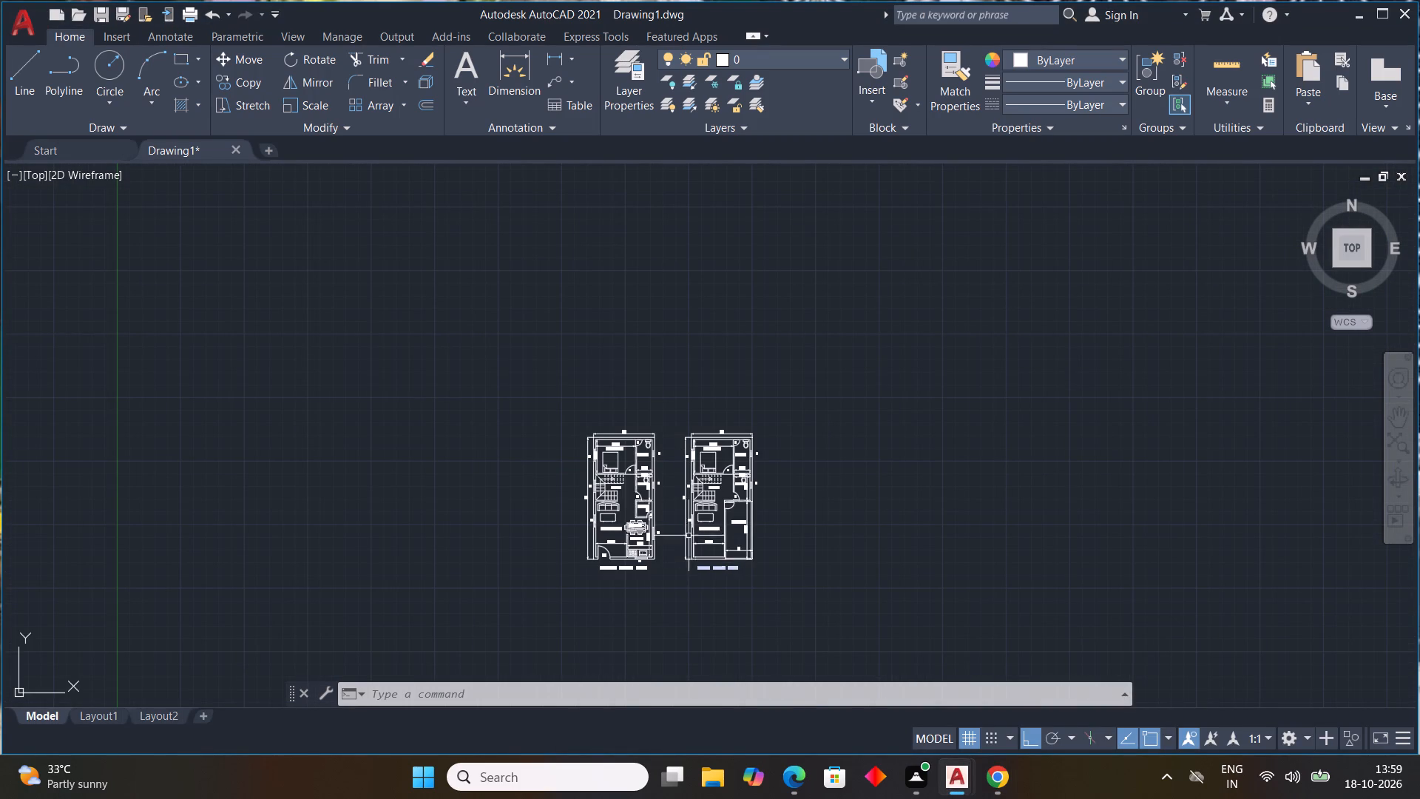
{"action": "scroll", "coordinate": [634, 494], "scroll_direction": "up", "scroll_amount": 3}
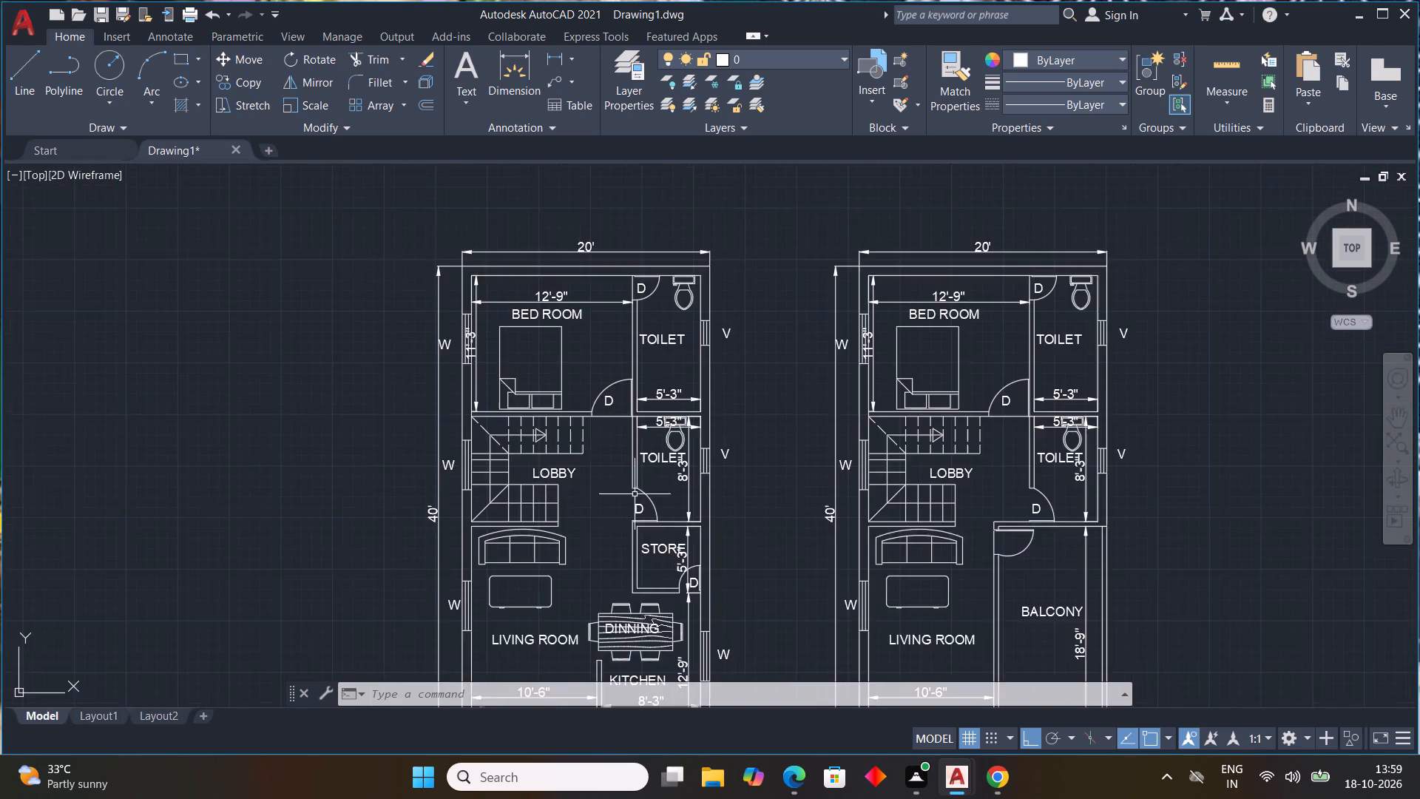
{"action": "middle_click_drag", "start_coordinate": [643, 488], "coordinate": [751, 414]}
{"action": "left_click", "coordinate": [473, 70]}
{"action": "middle_click_drag", "start_coordinate": [791, 271], "coordinate": [791, 272]}
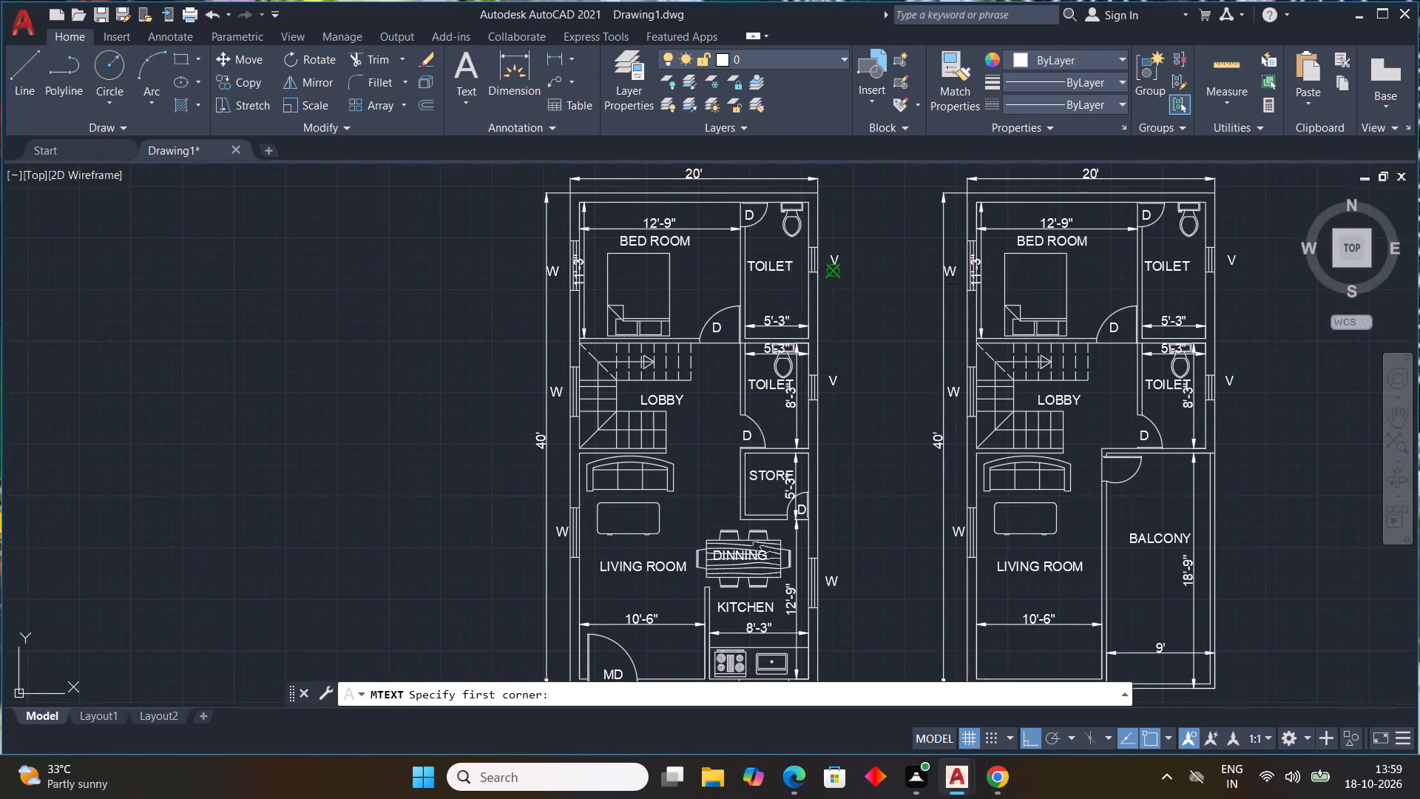
{"action": "middle_click_drag", "start_coordinate": [791, 272], "coordinate": [644, 380]}
{"action": "scroll", "coordinate": [786, 293], "scroll_direction": "down", "scroll_amount": 1}
{"action": "left_click", "coordinate": [560, 234]}
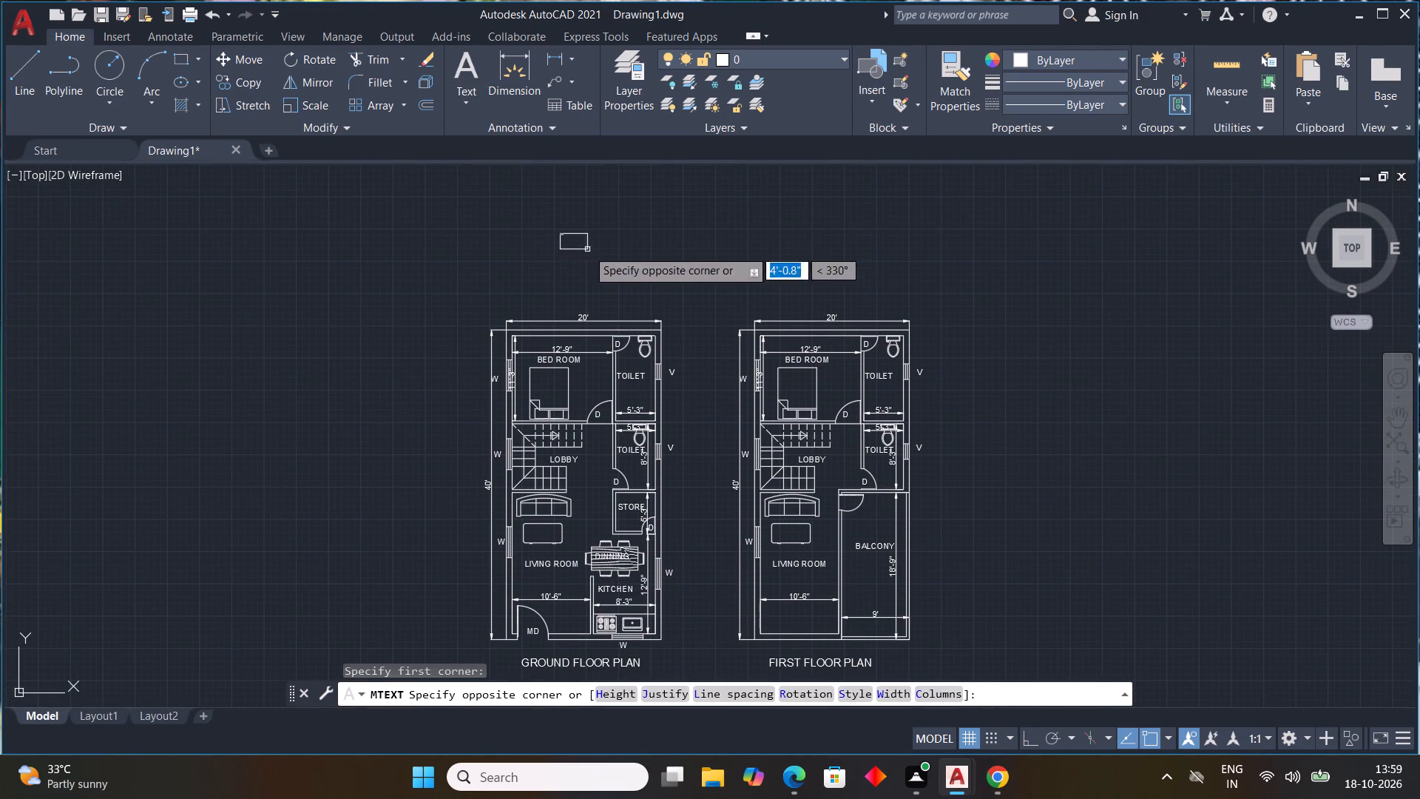
{"action": "left_click", "coordinate": [877, 280]}
{"action": "type", "text": "SOU"}
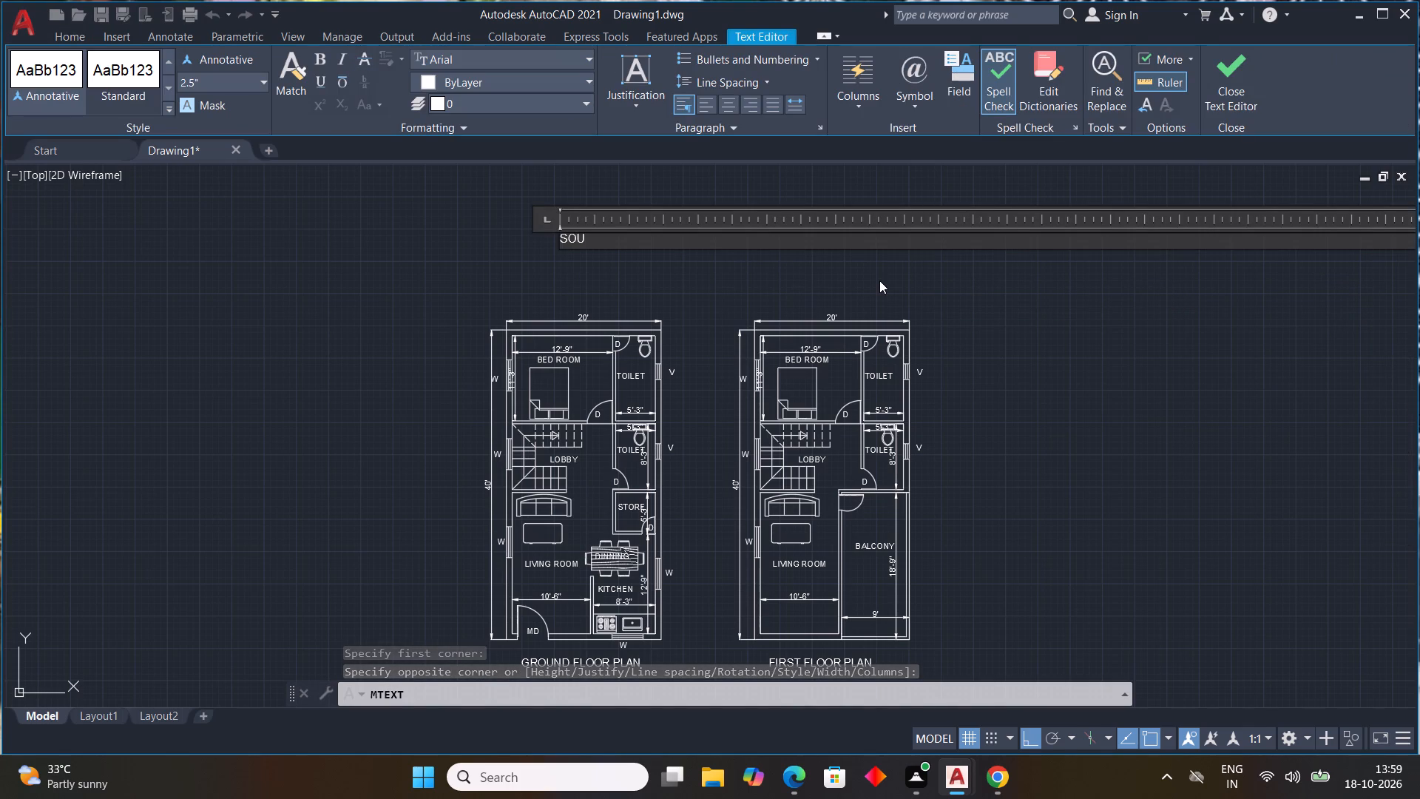
{"action": "type", "text": "TH"}
{"action": "key", "text": "space"}
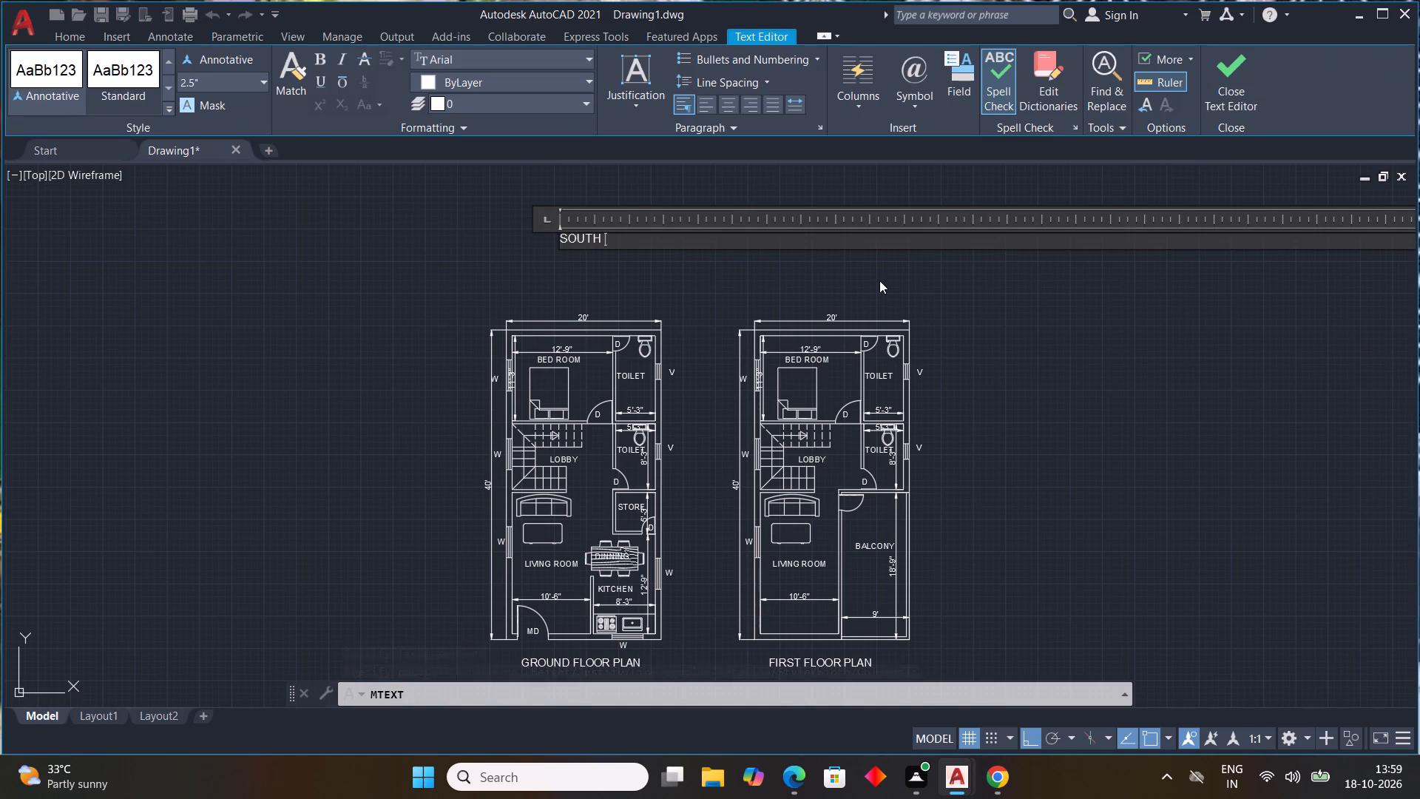
{"action": "type", "text": "FACING"}
{"action": "key", "text": "space"}
{"action": "type", "text": "HOUS"}
{"action": "key", "text": "e"}
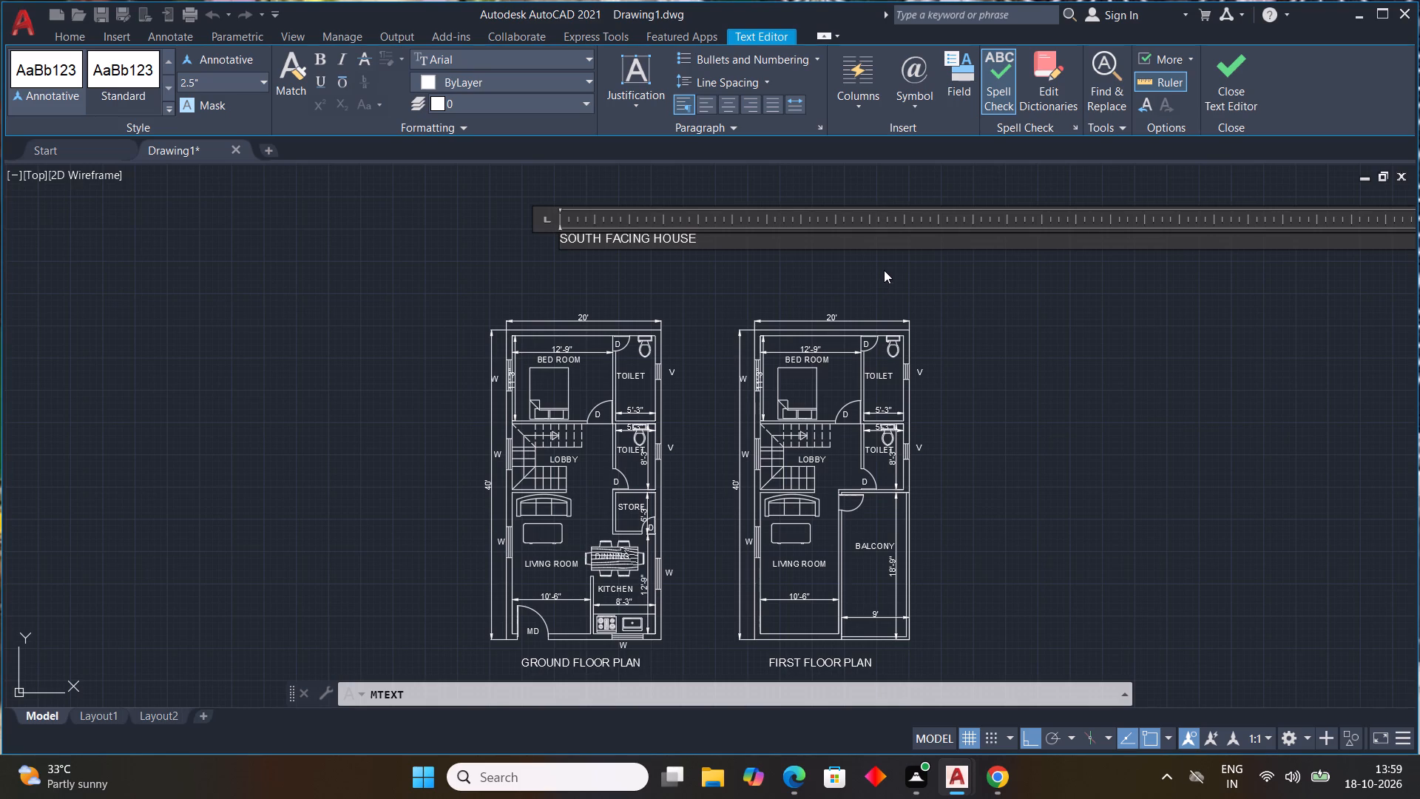
{"action": "left_click", "coordinate": [873, 271]}
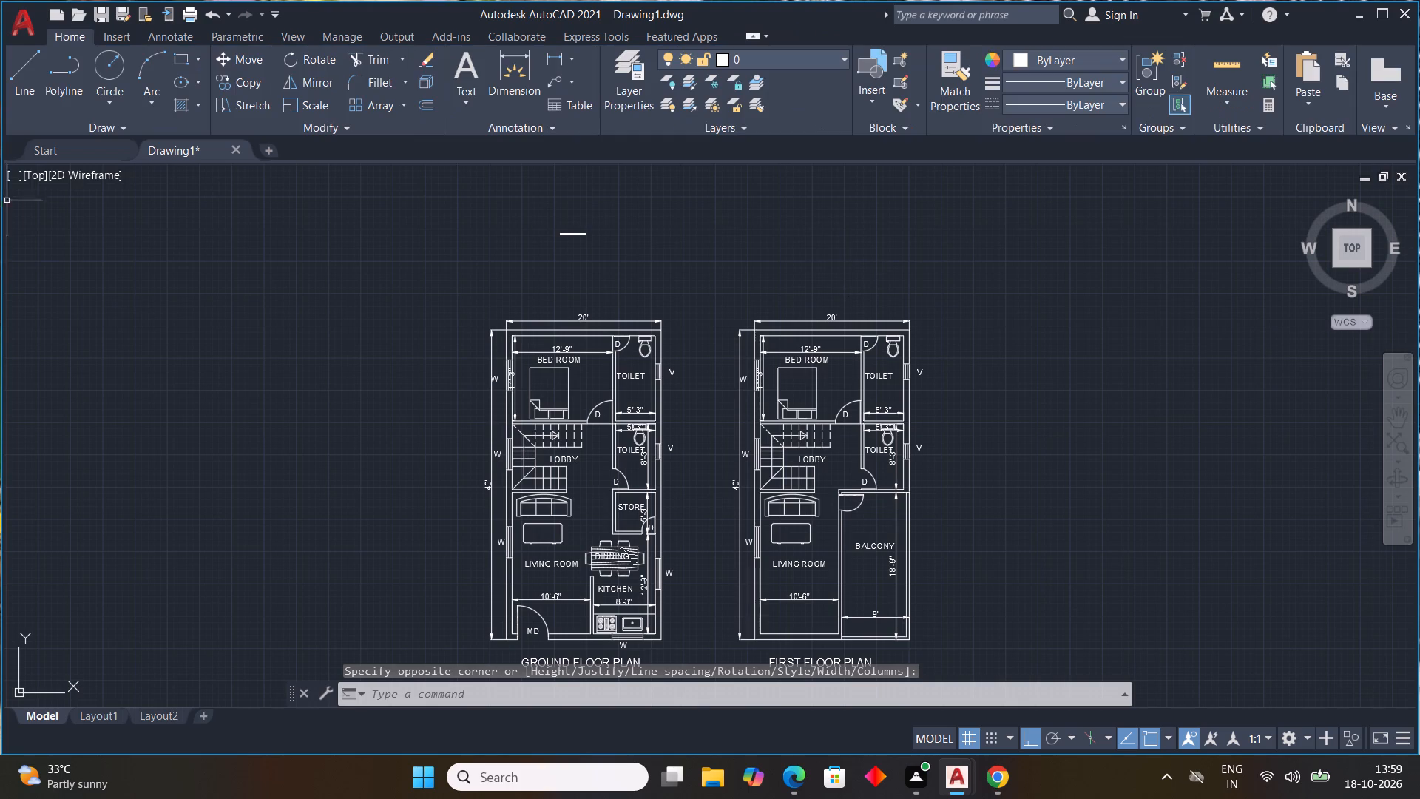
Set the SOUTH FACING HOUSE title's text height to 2', after trying 1'.
{"action": "left_click", "coordinate": [578, 237]}
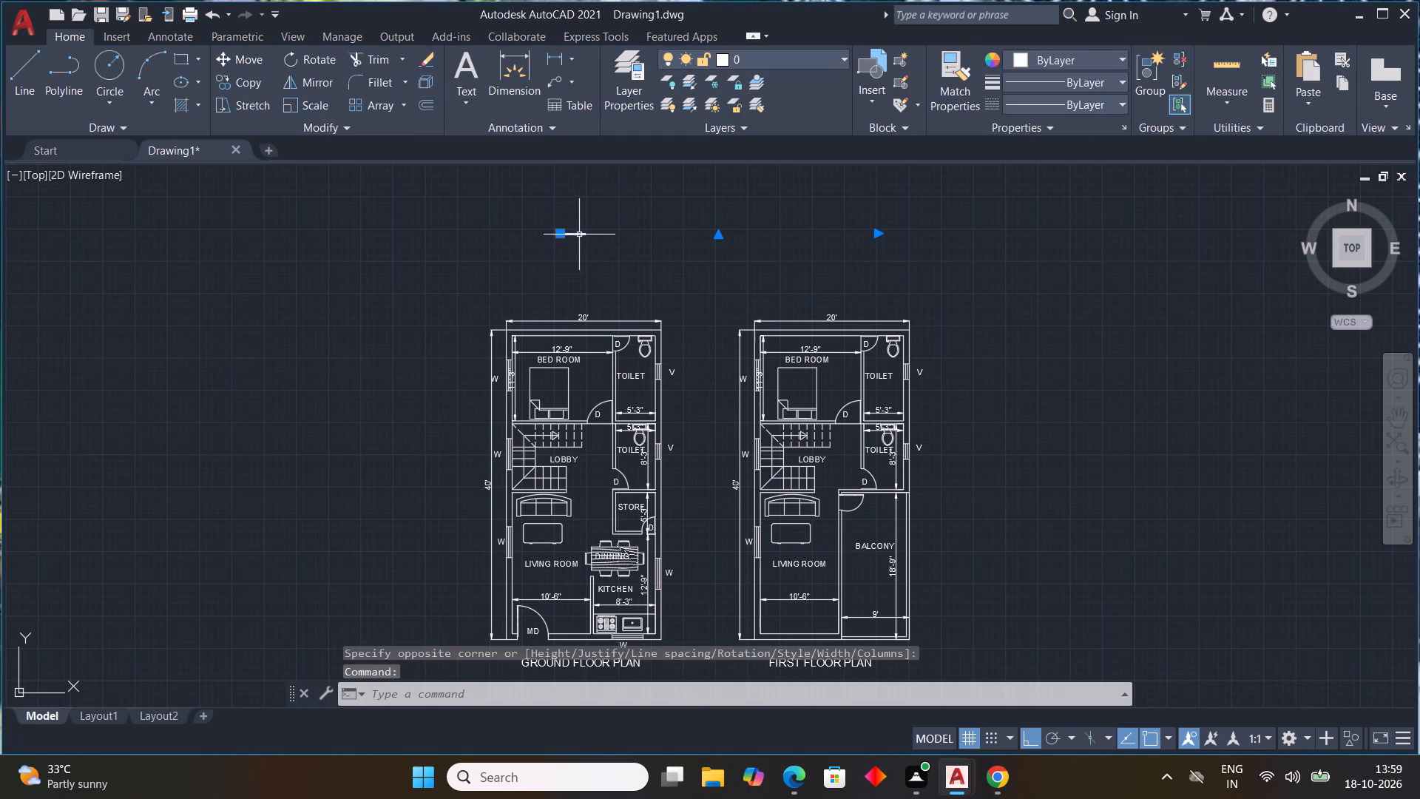
{"action": "right_click", "coordinate": [579, 234]}
{"action": "left_click", "coordinate": [637, 704]}
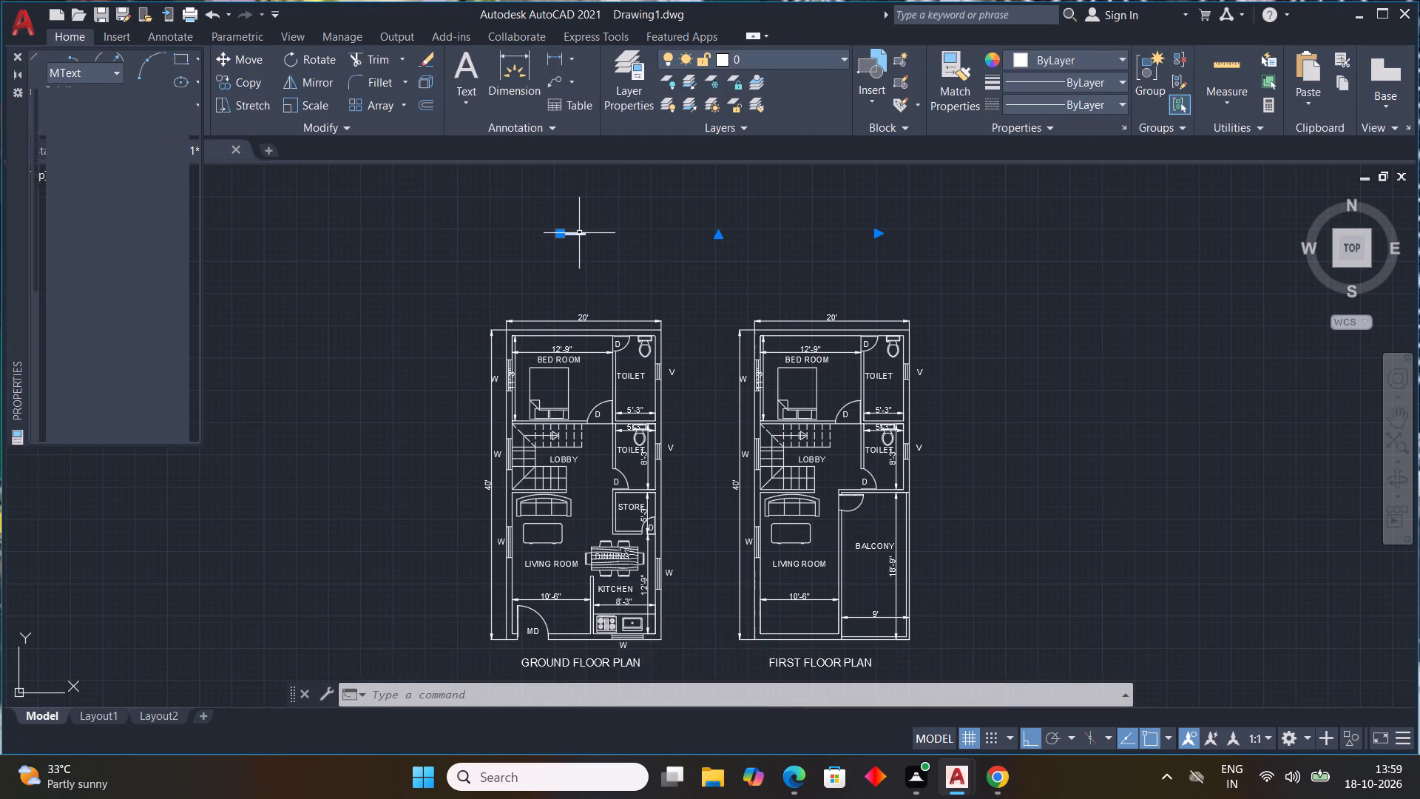
{"action": "scroll", "coordinate": [93, 280], "scroll_direction": "down", "scroll_amount": 3}
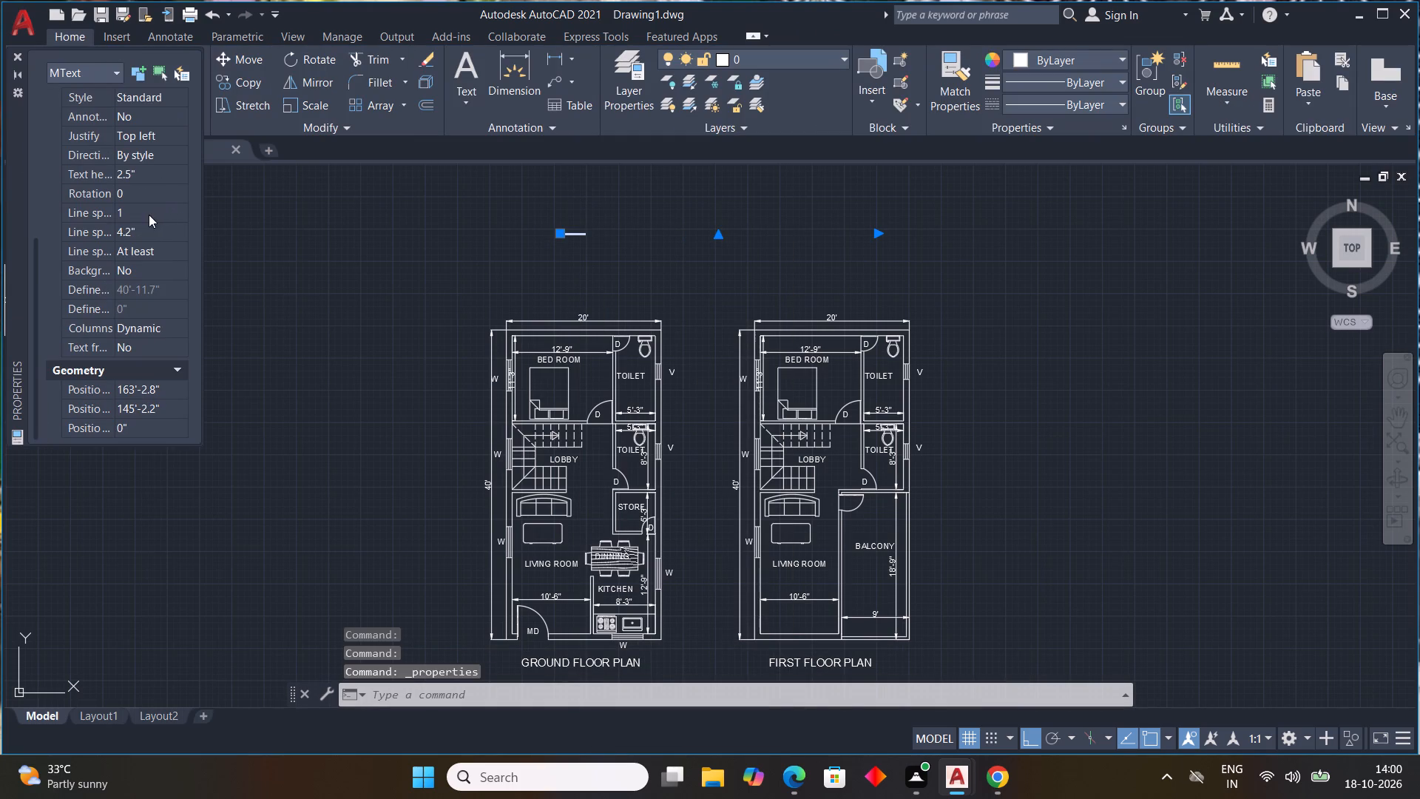
{"action": "left_click", "coordinate": [154, 182]}
{"action": "left_click_drag", "start_coordinate": [159, 175], "coordinate": [0, 166]}
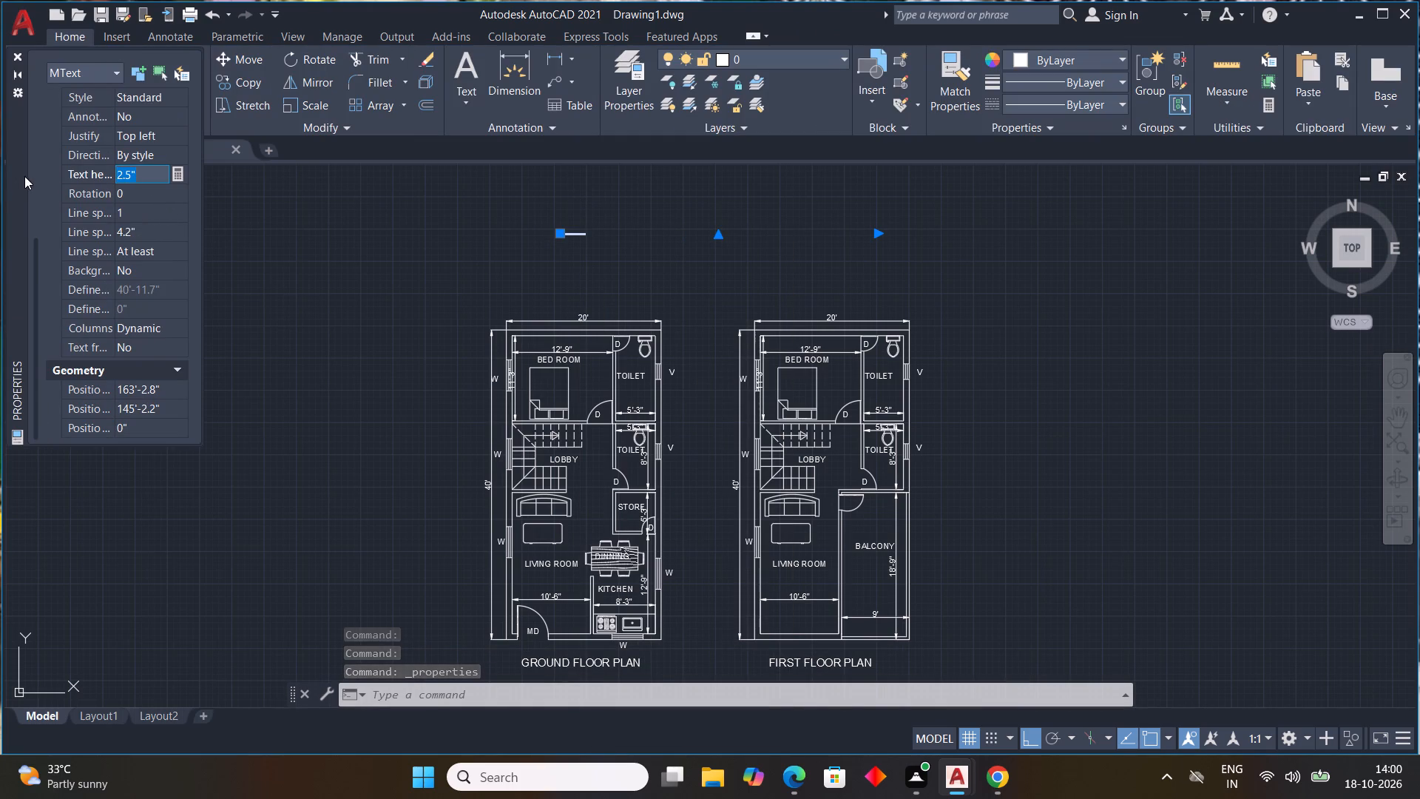
{"action": "key", "text": "1"}
{"action": "key", "text": "apostrophe"}
{"action": "key", "text": "Return"}
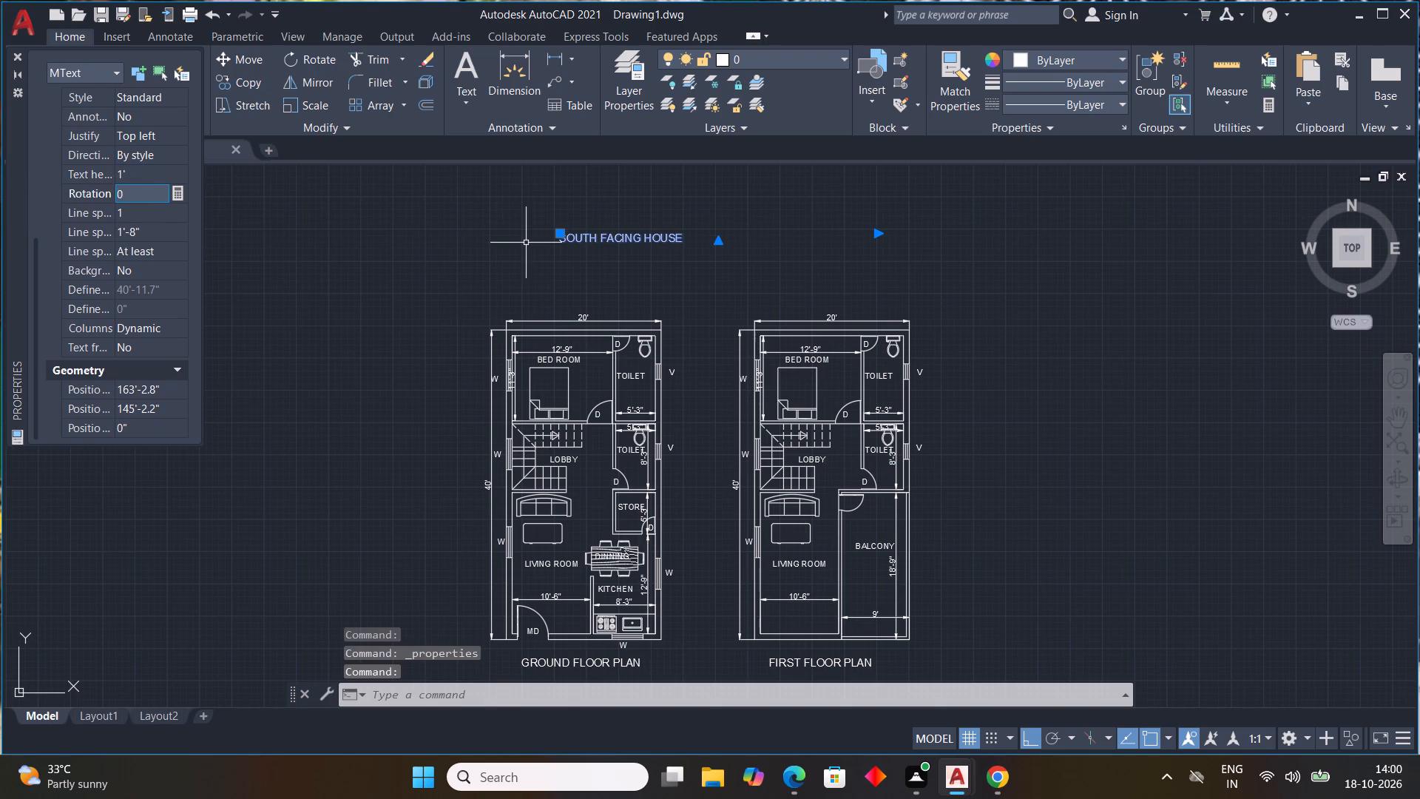
{"action": "left_click", "coordinate": [156, 172]}
{"action": "left_click_drag", "start_coordinate": [156, 172], "coordinate": [0, 174]}
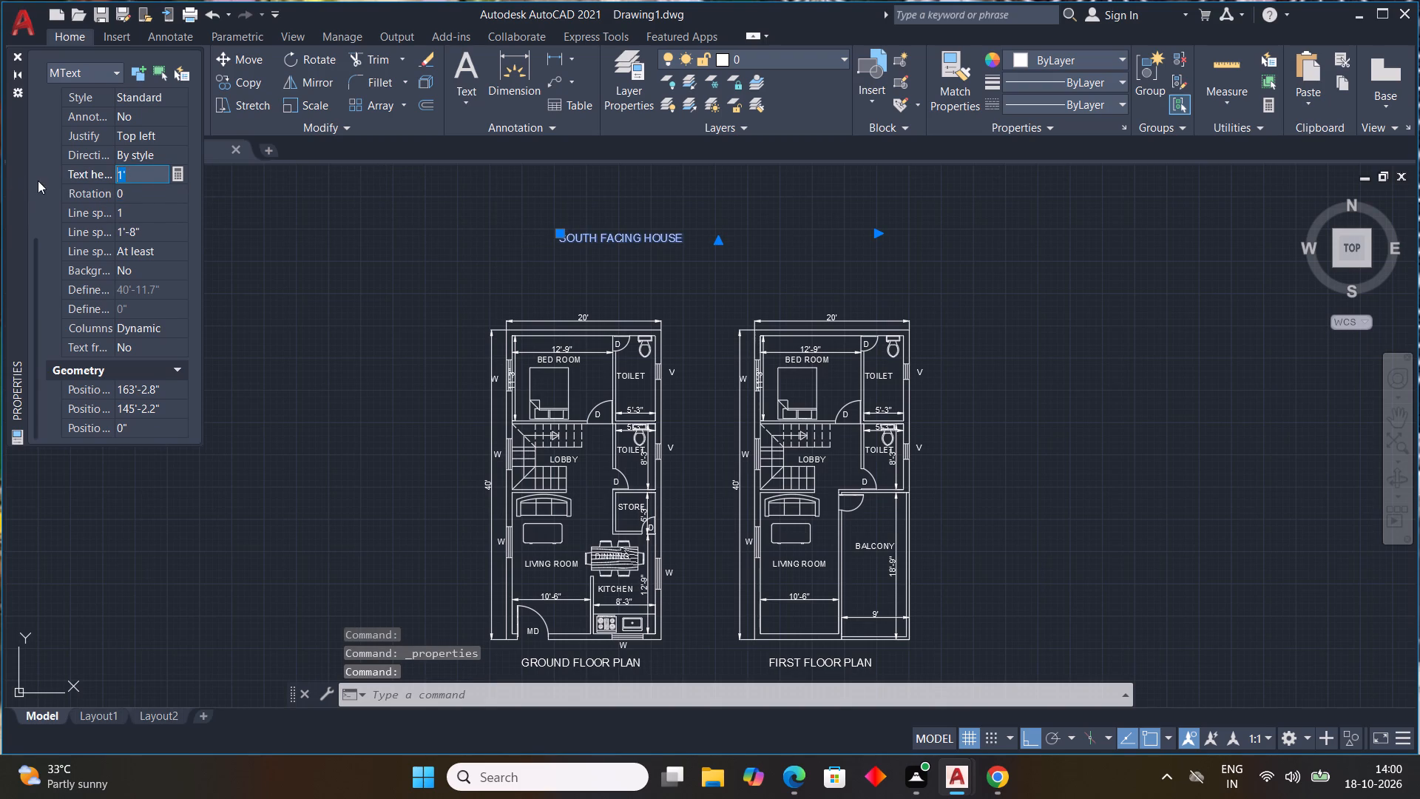
{"action": "key", "text": "2"}
{"action": "key", "text": "apostrophe"}
{"action": "key", "text": "Return"}
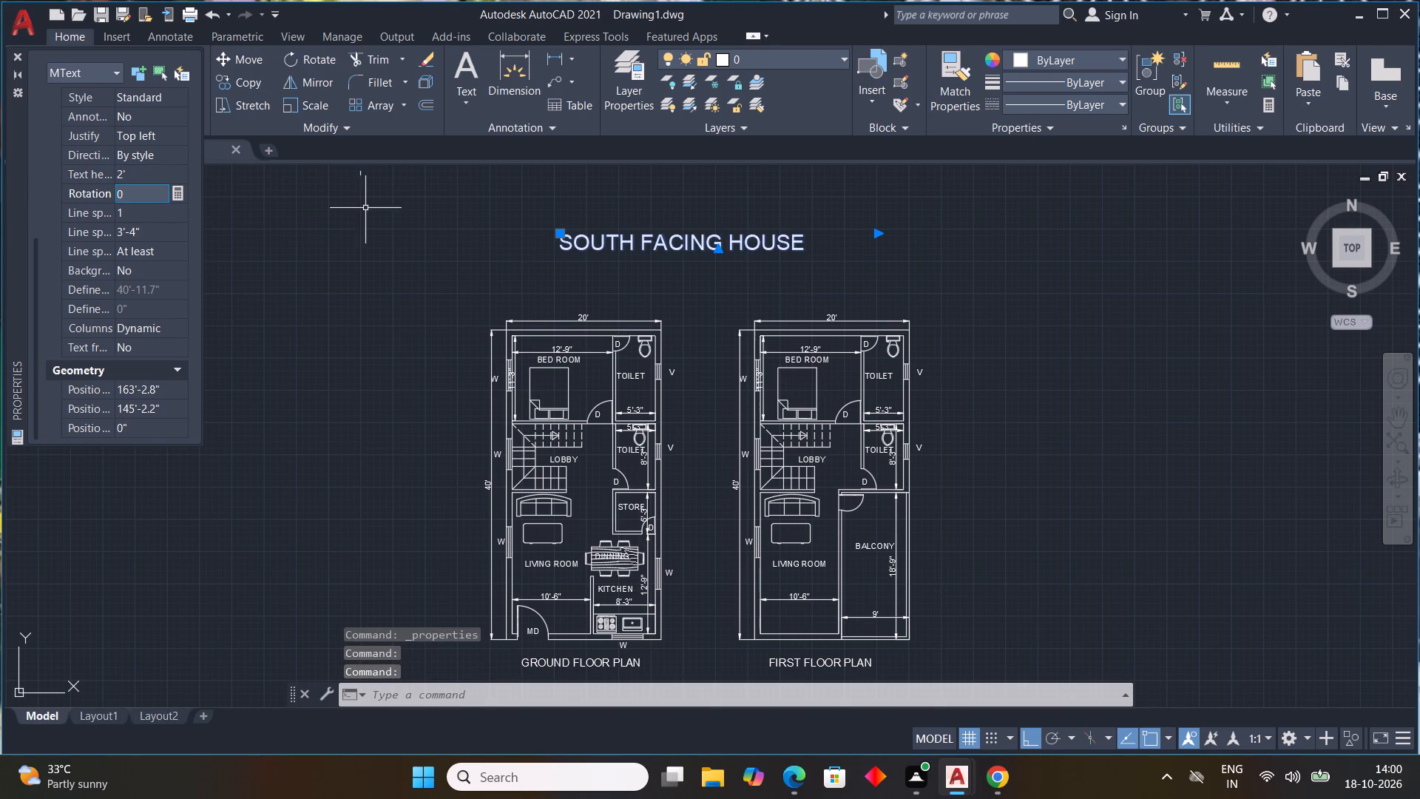
{"action": "key", "text": "Escape"}
Copy the SOUTH FACING HOUSE title about 6' diagonally down and to the right, closer to the plans, with ortho off.
{"action": "left_click", "coordinate": [689, 240]}
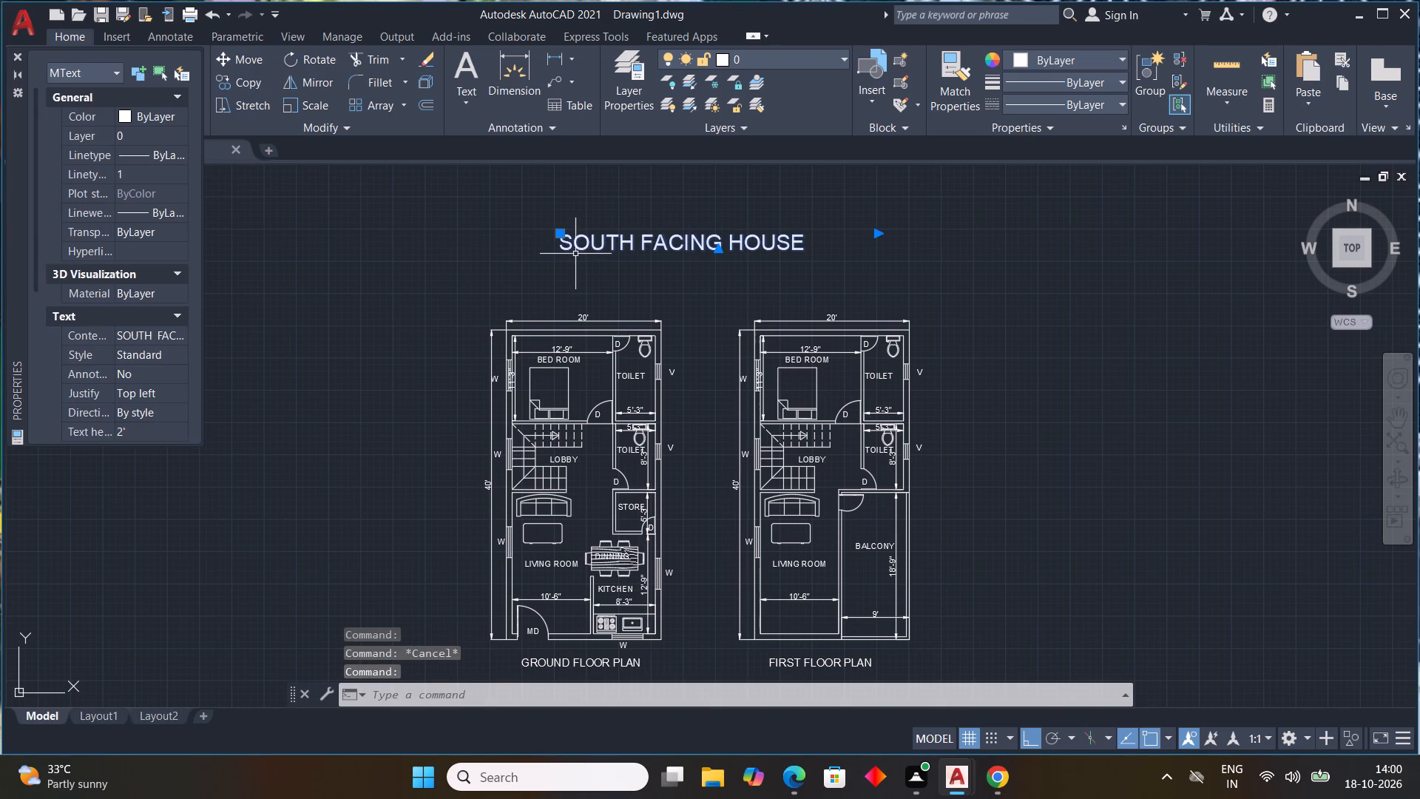
{"action": "type", "text": "CO"}
{"action": "key", "text": "space"}
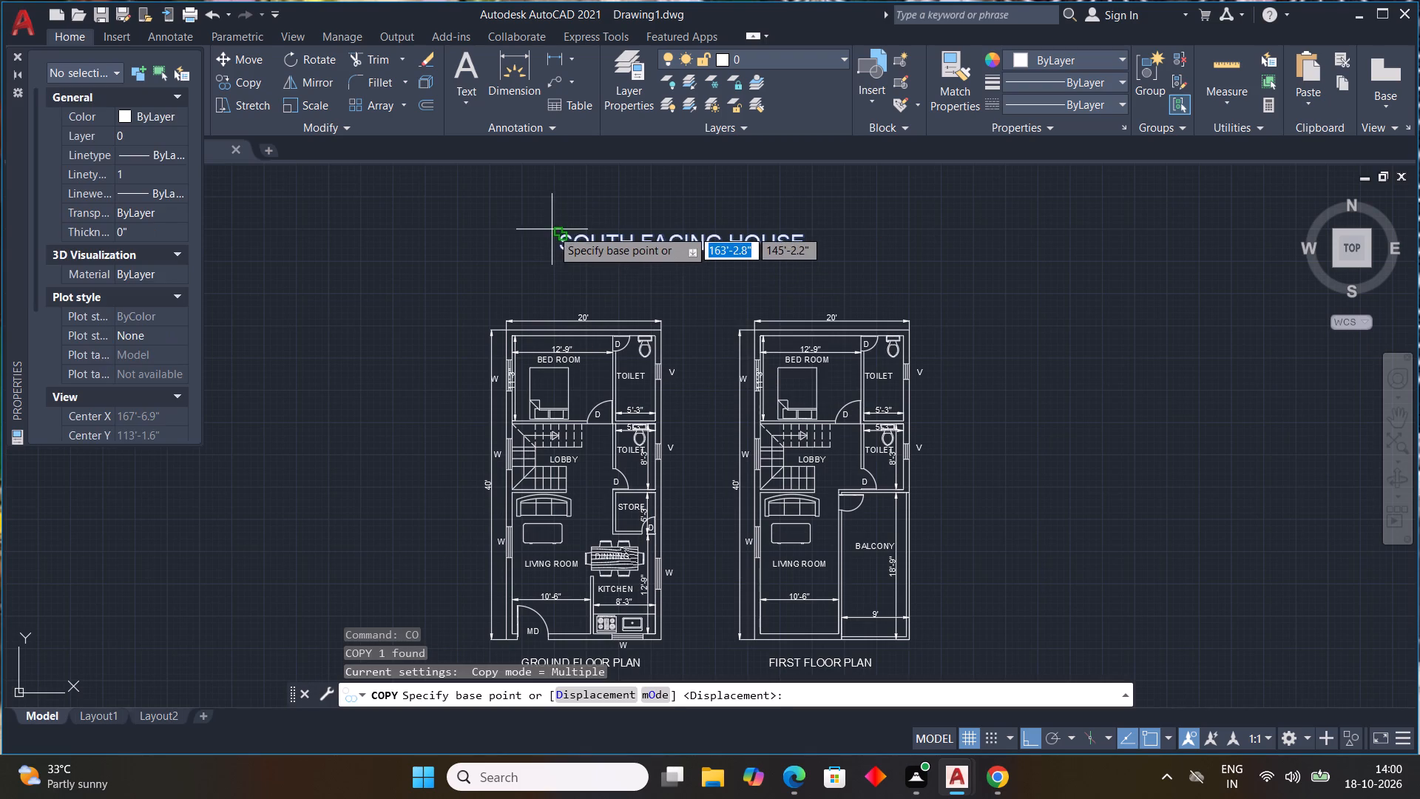
{"action": "left_click_drag", "start_coordinate": [558, 233], "coordinate": [567, 243]}
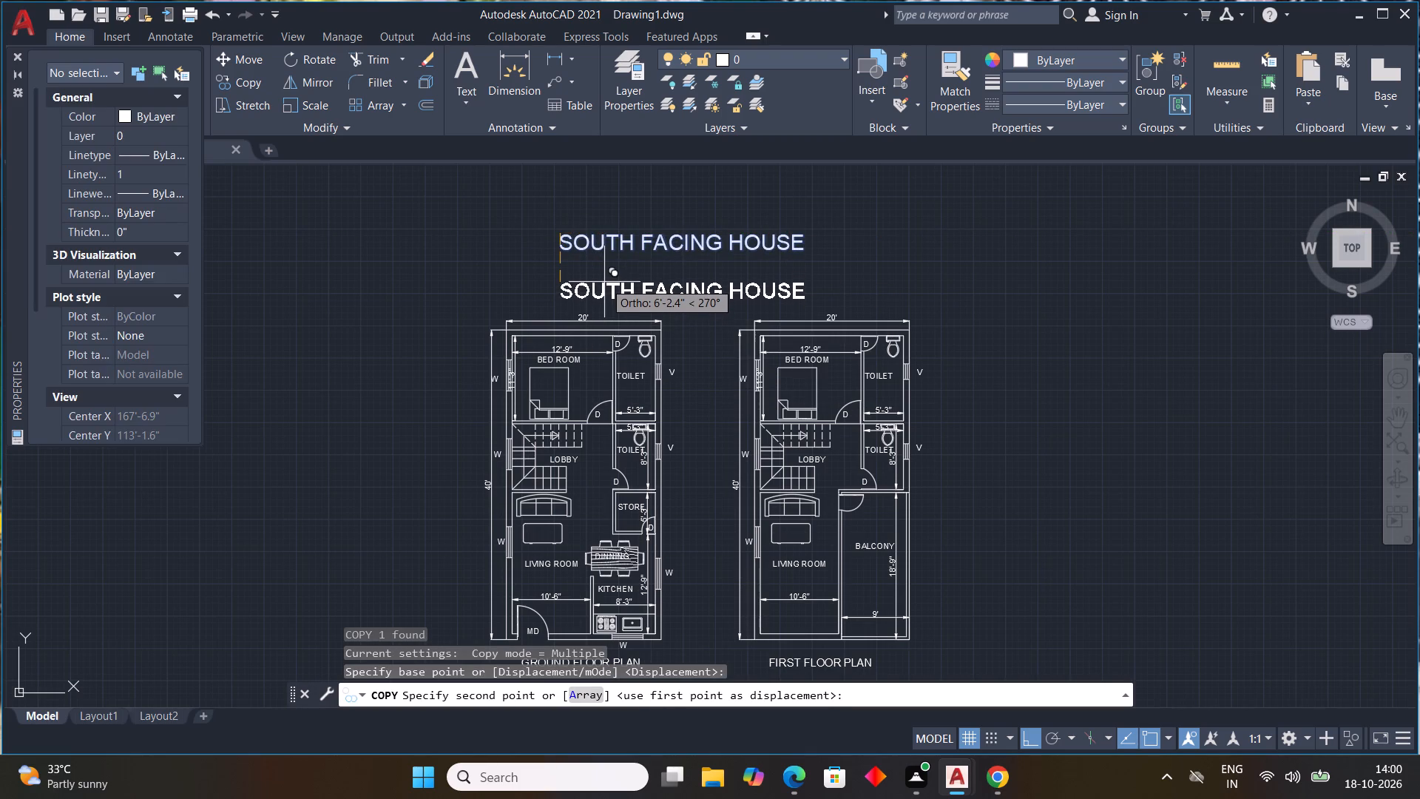
{"action": "key", "text": "F8"}
{"action": "scroll", "coordinate": [589, 274], "scroll_direction": "up", "scroll_amount": 2}
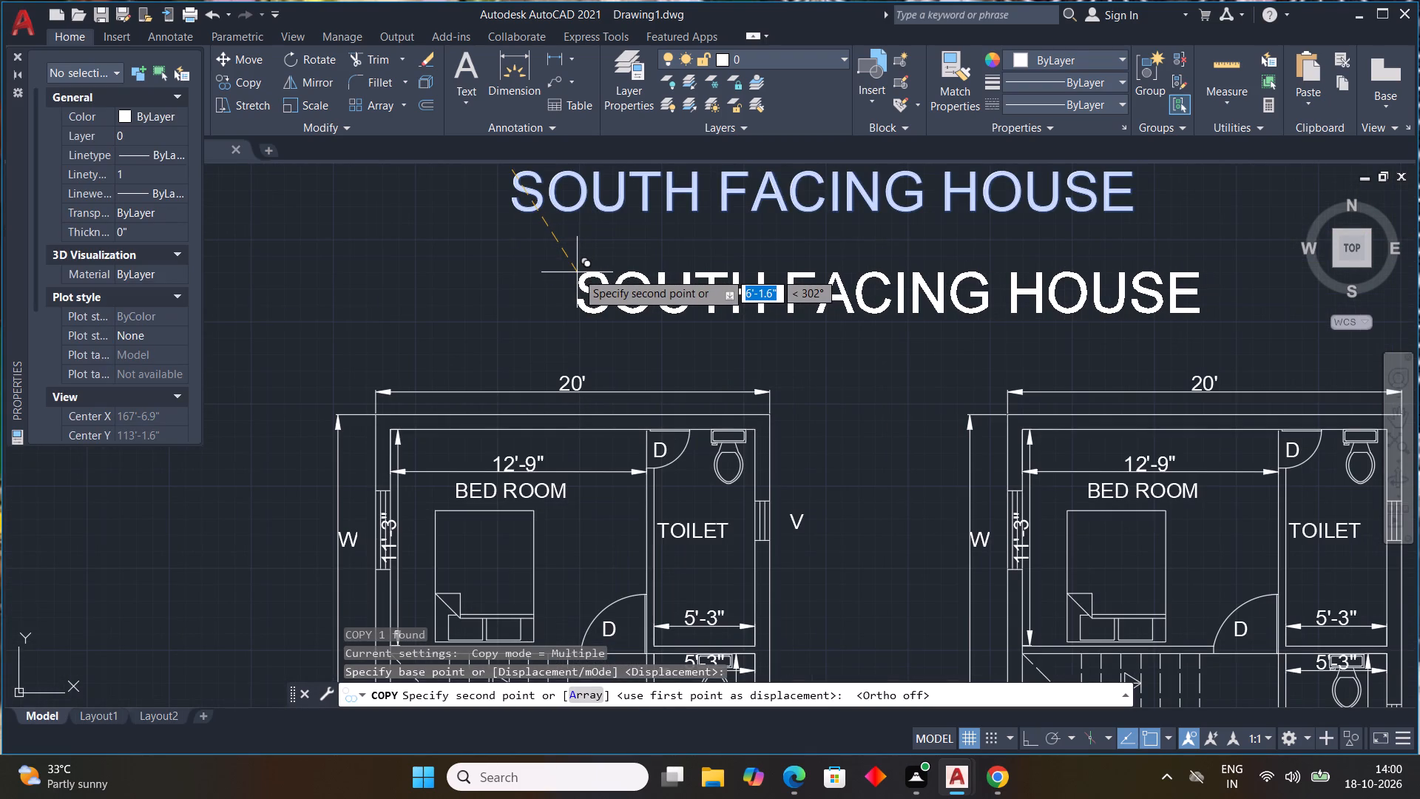
{"action": "left_click", "coordinate": [579, 263]}
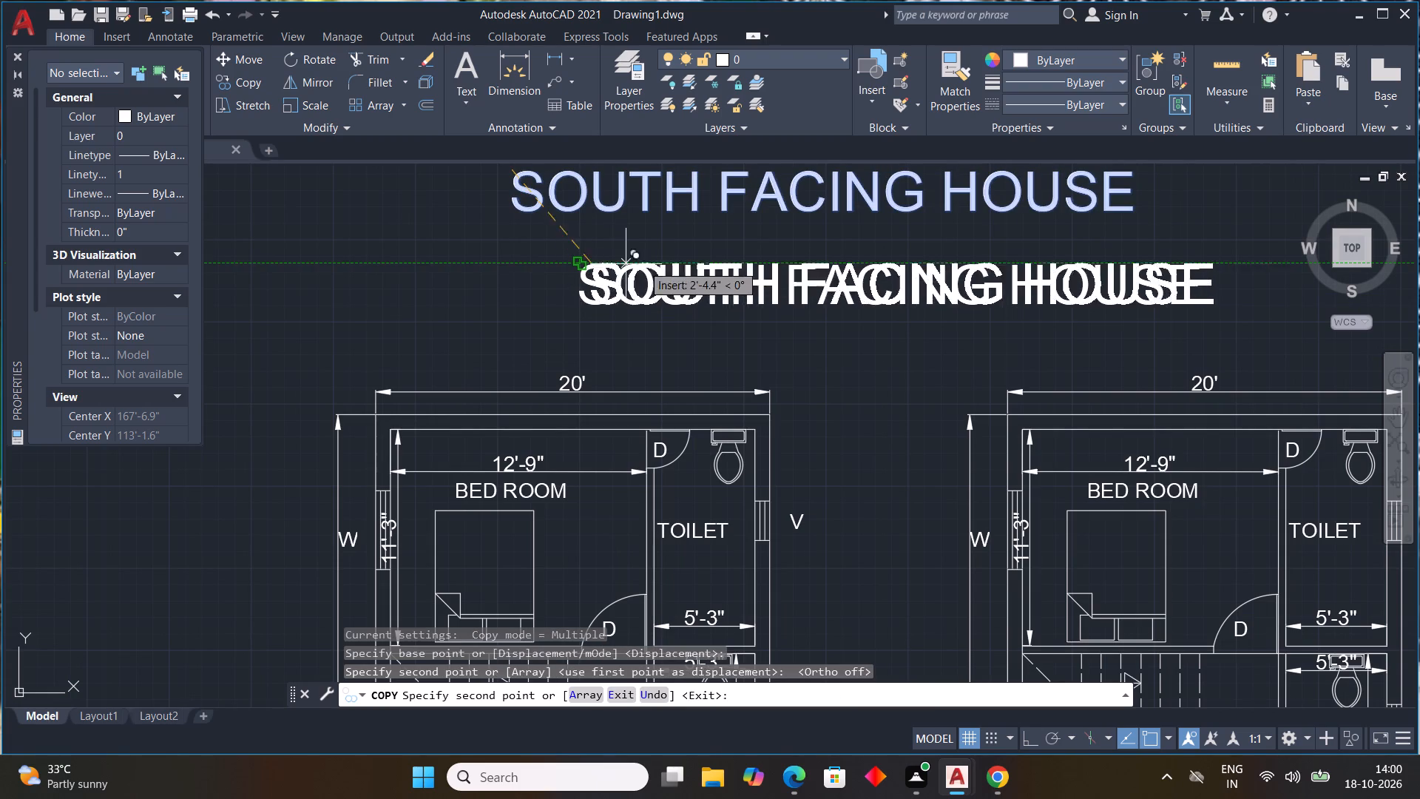
{"action": "key", "text": "Escape"}
Delete the original upper SOUTH FACING HOUSE title, keeping the copy.
{"action": "left_click", "coordinate": [724, 207]}
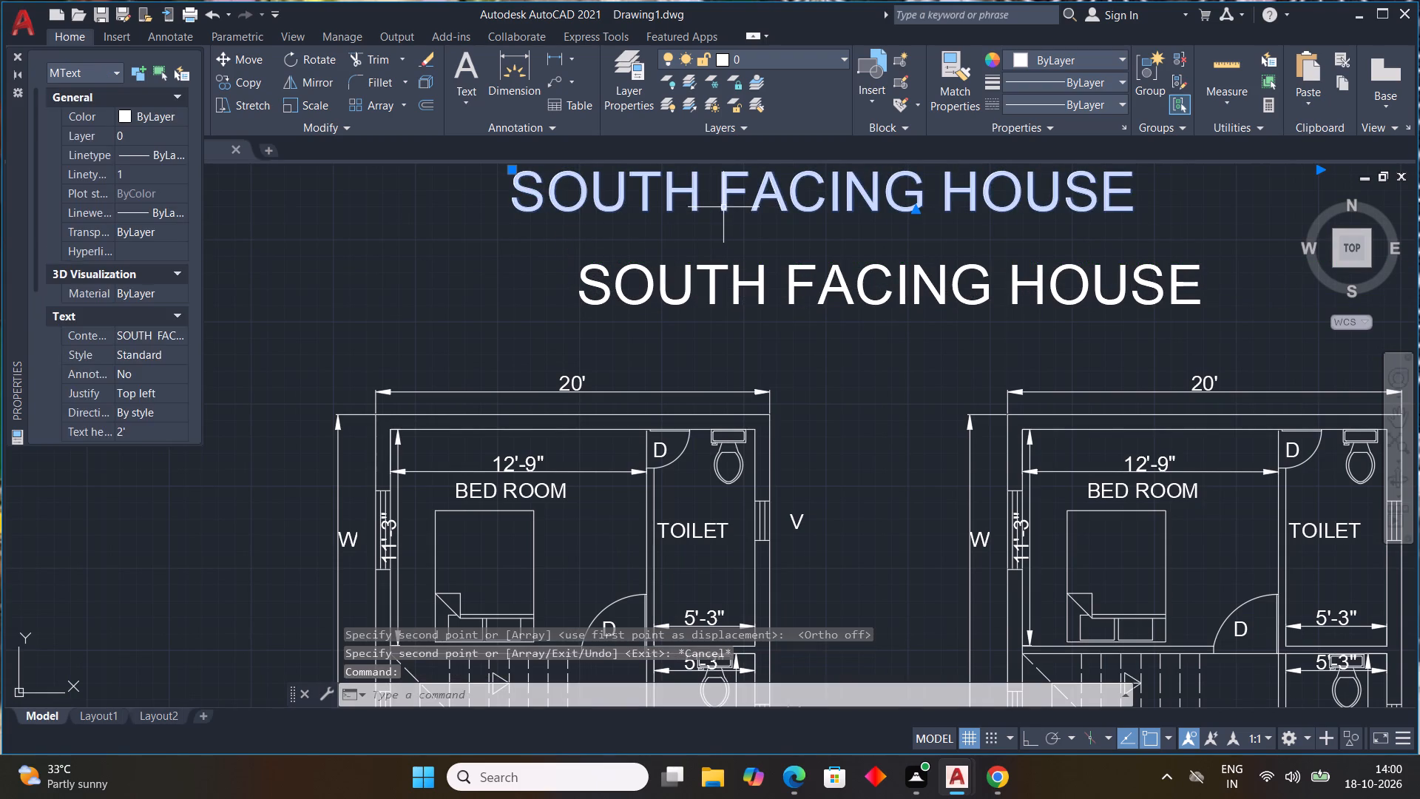
{"action": "key", "text": "Delete"}
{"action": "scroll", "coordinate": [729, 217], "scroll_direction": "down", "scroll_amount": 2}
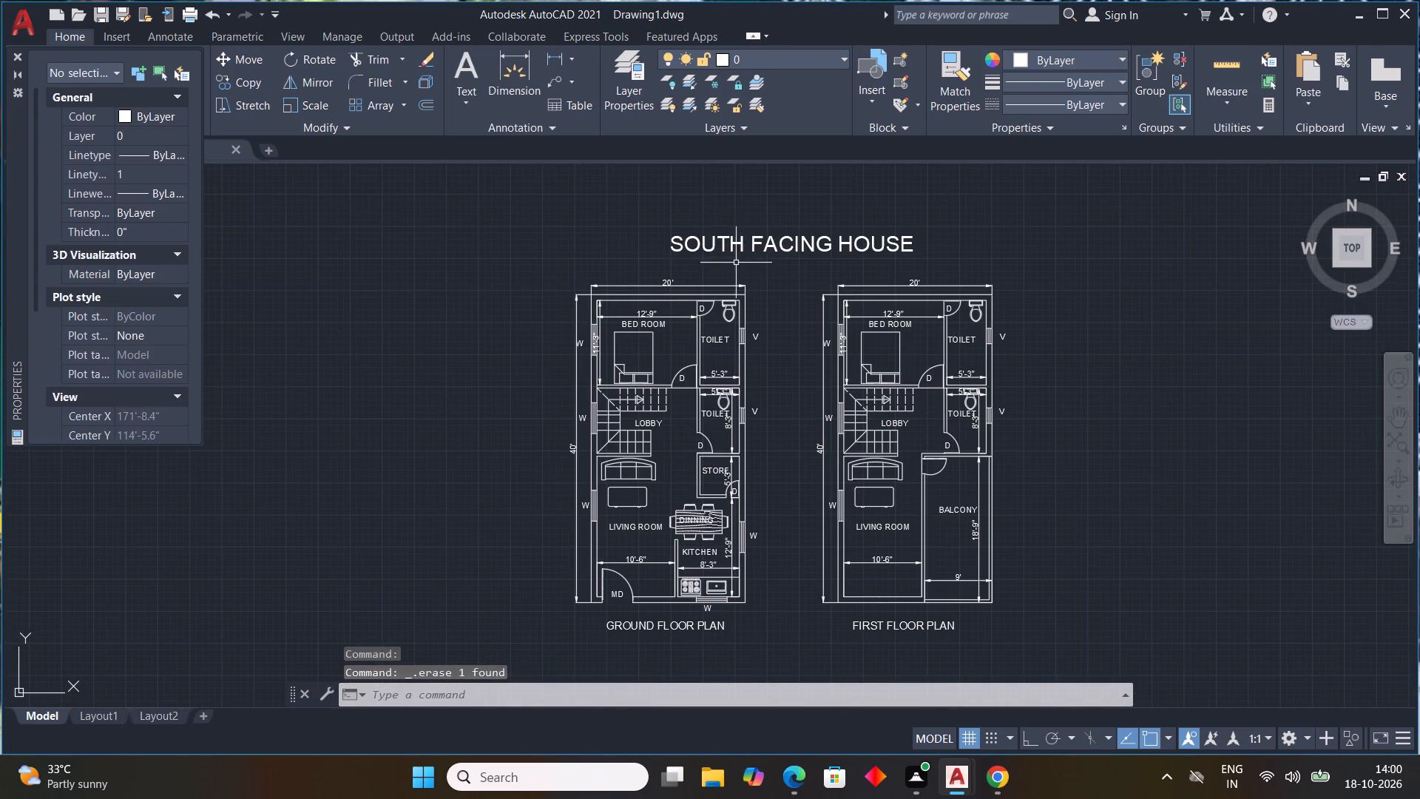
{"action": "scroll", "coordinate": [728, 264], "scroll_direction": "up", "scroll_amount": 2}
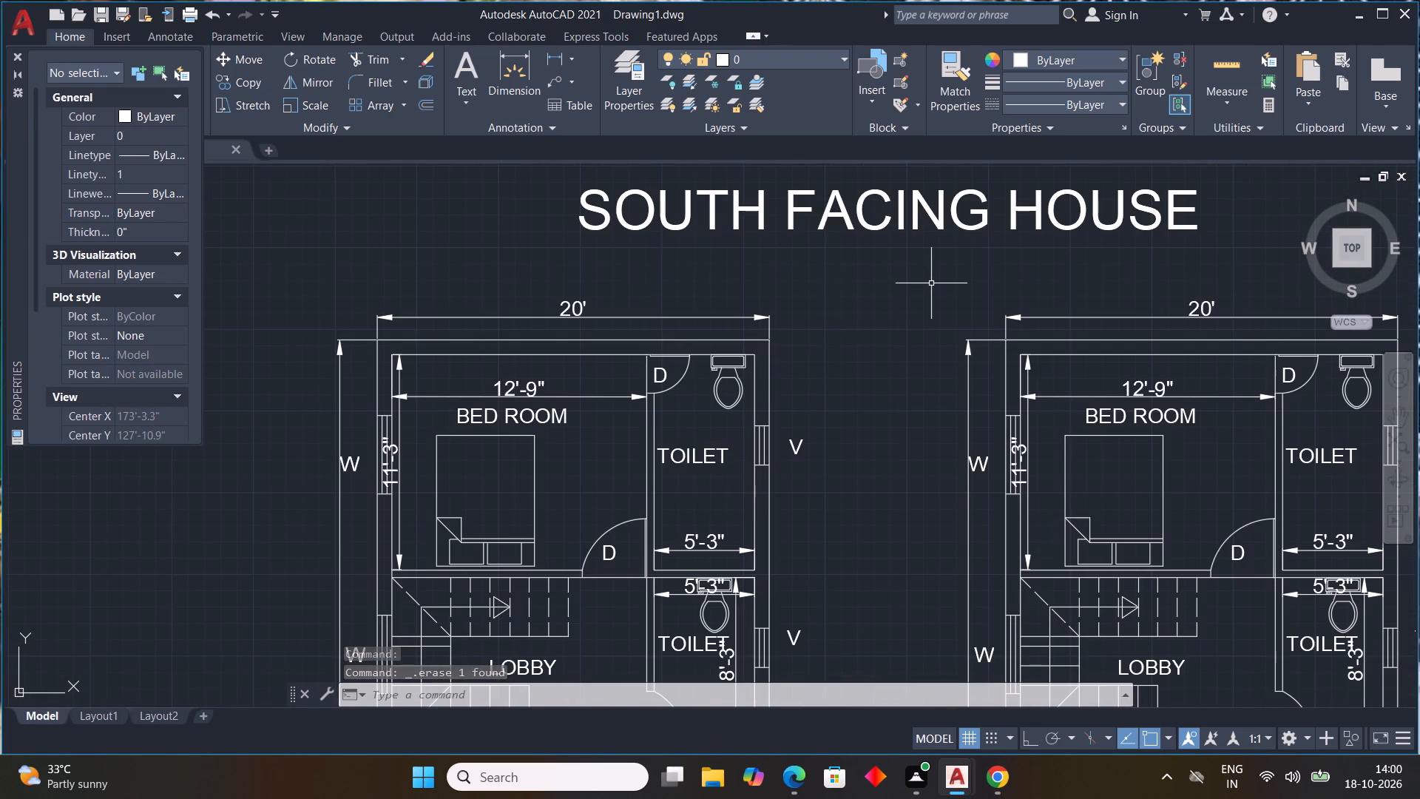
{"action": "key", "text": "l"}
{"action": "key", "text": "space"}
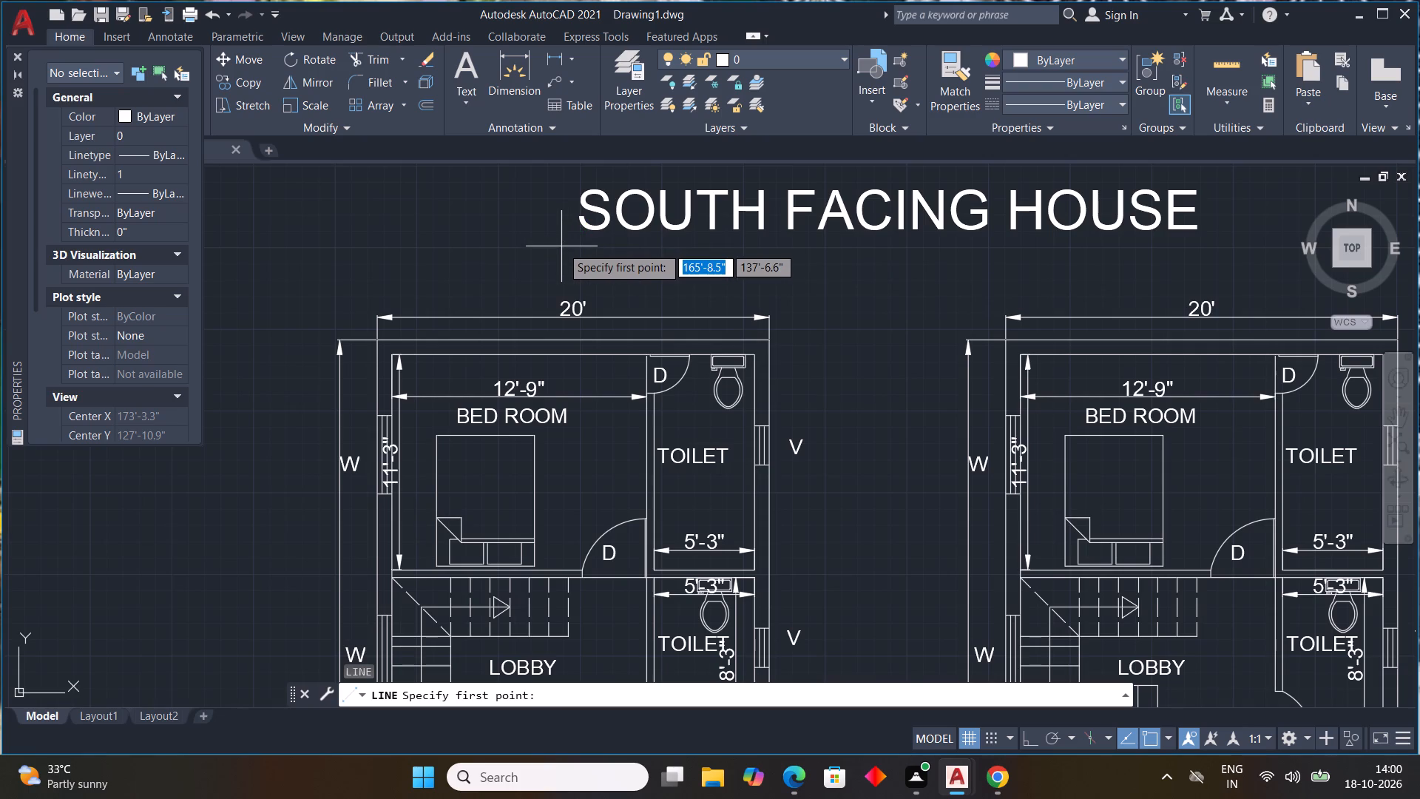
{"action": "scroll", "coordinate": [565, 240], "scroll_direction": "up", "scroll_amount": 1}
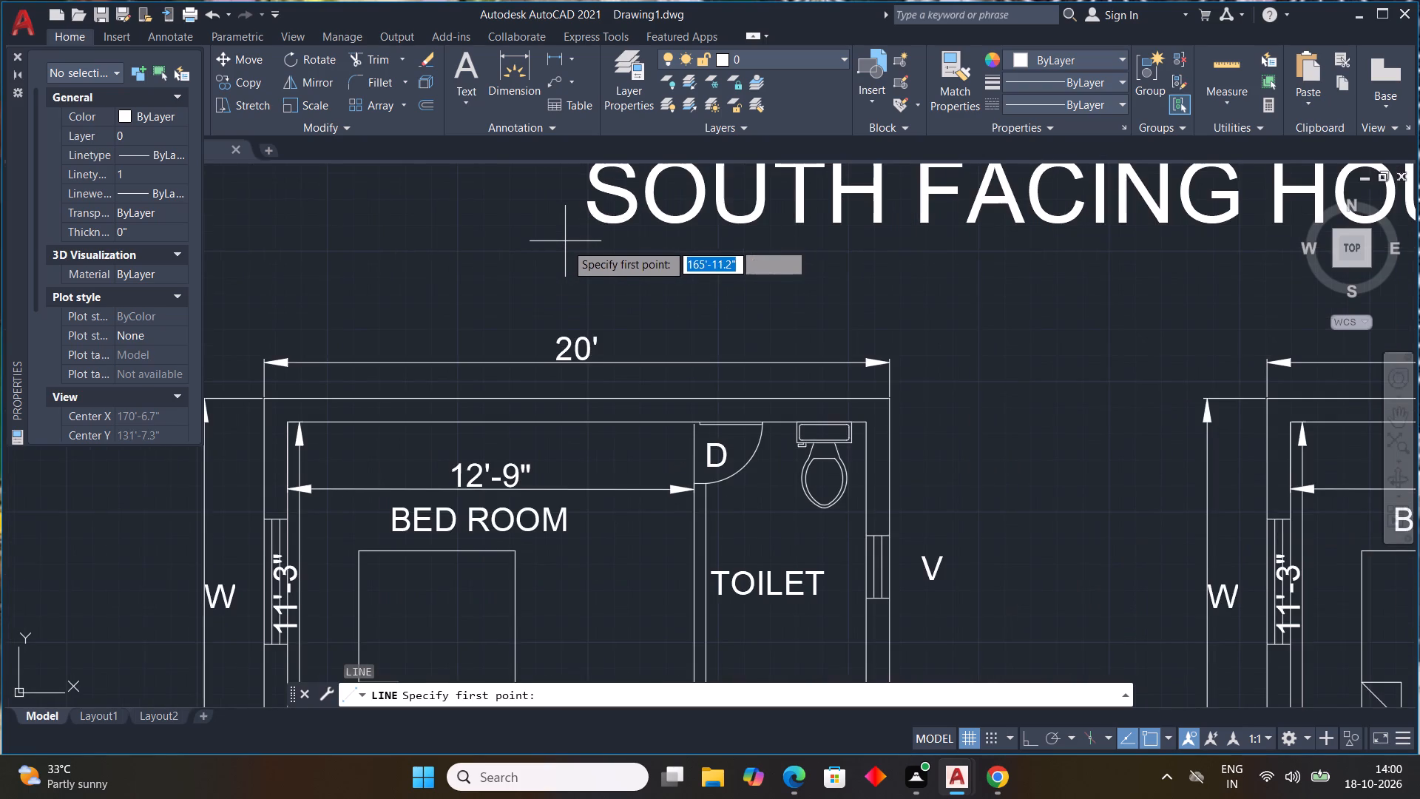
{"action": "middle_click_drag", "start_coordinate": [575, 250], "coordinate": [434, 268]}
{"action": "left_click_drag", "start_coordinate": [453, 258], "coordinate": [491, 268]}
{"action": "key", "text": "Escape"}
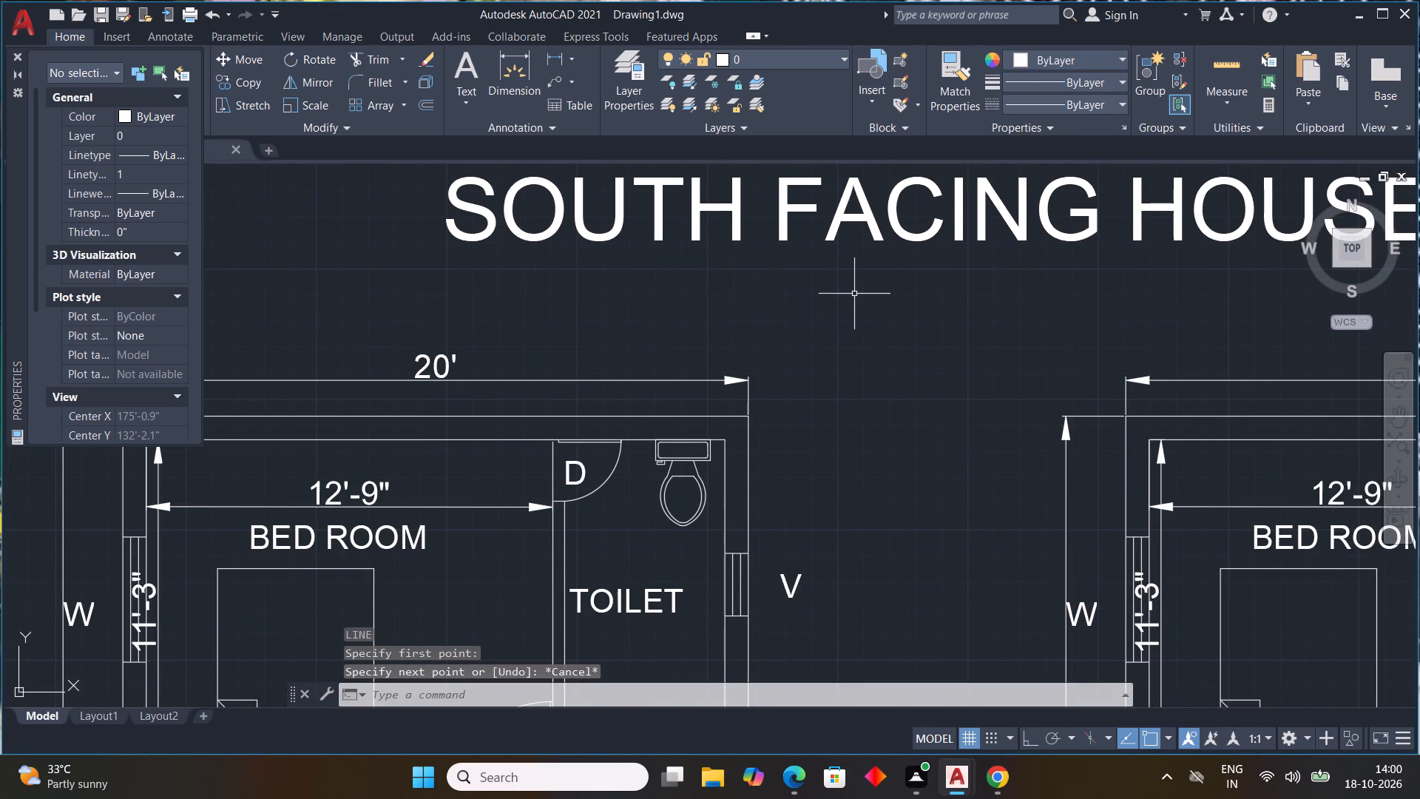
Try to underline the SOUTH FACING HOUSE title with a horizontal line starting below its first letter, with ortho on.
{"action": "type", "text": "L"}
{"action": "key", "text": "space"}
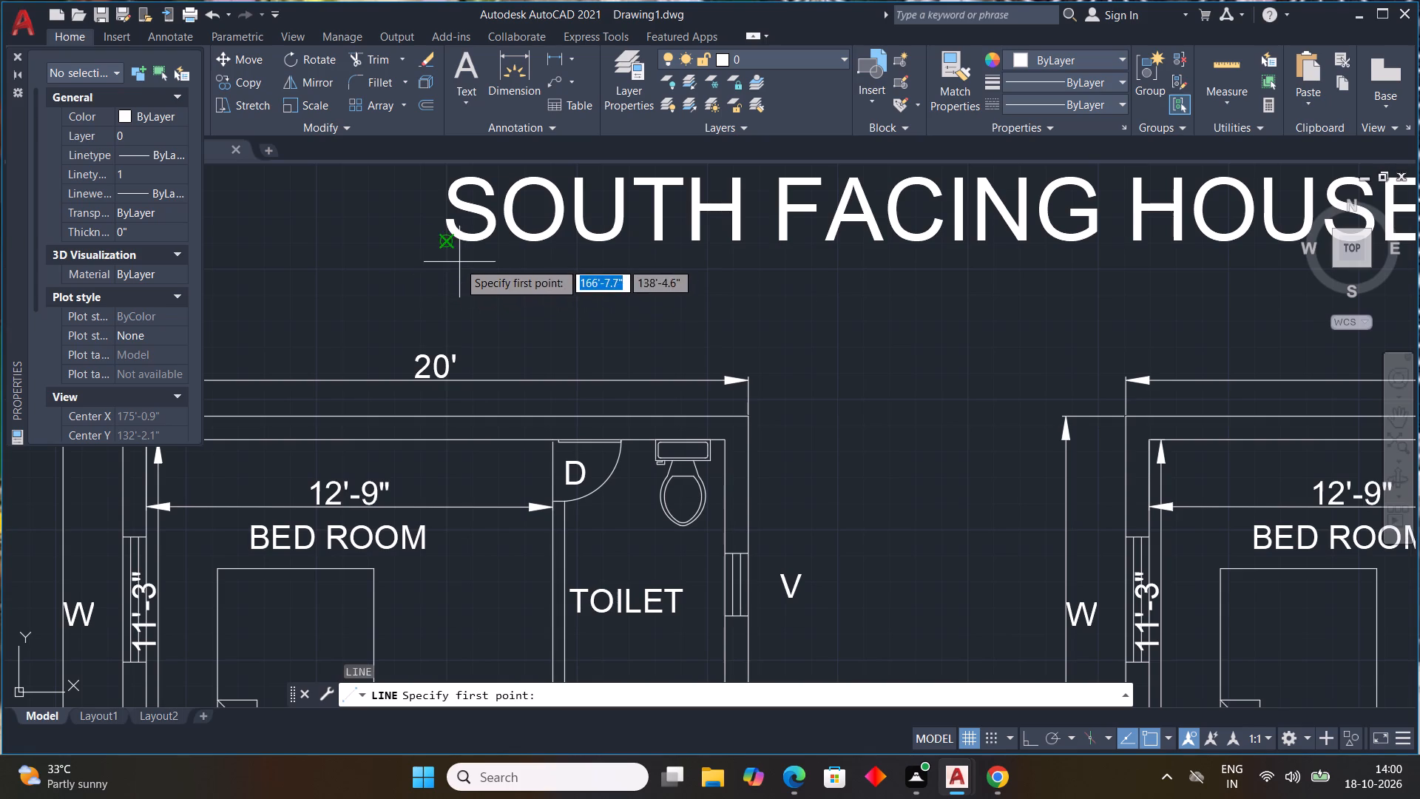
{"action": "scroll", "coordinate": [447, 266], "scroll_direction": "up", "scroll_amount": 2}
{"action": "left_click", "coordinate": [453, 260]}
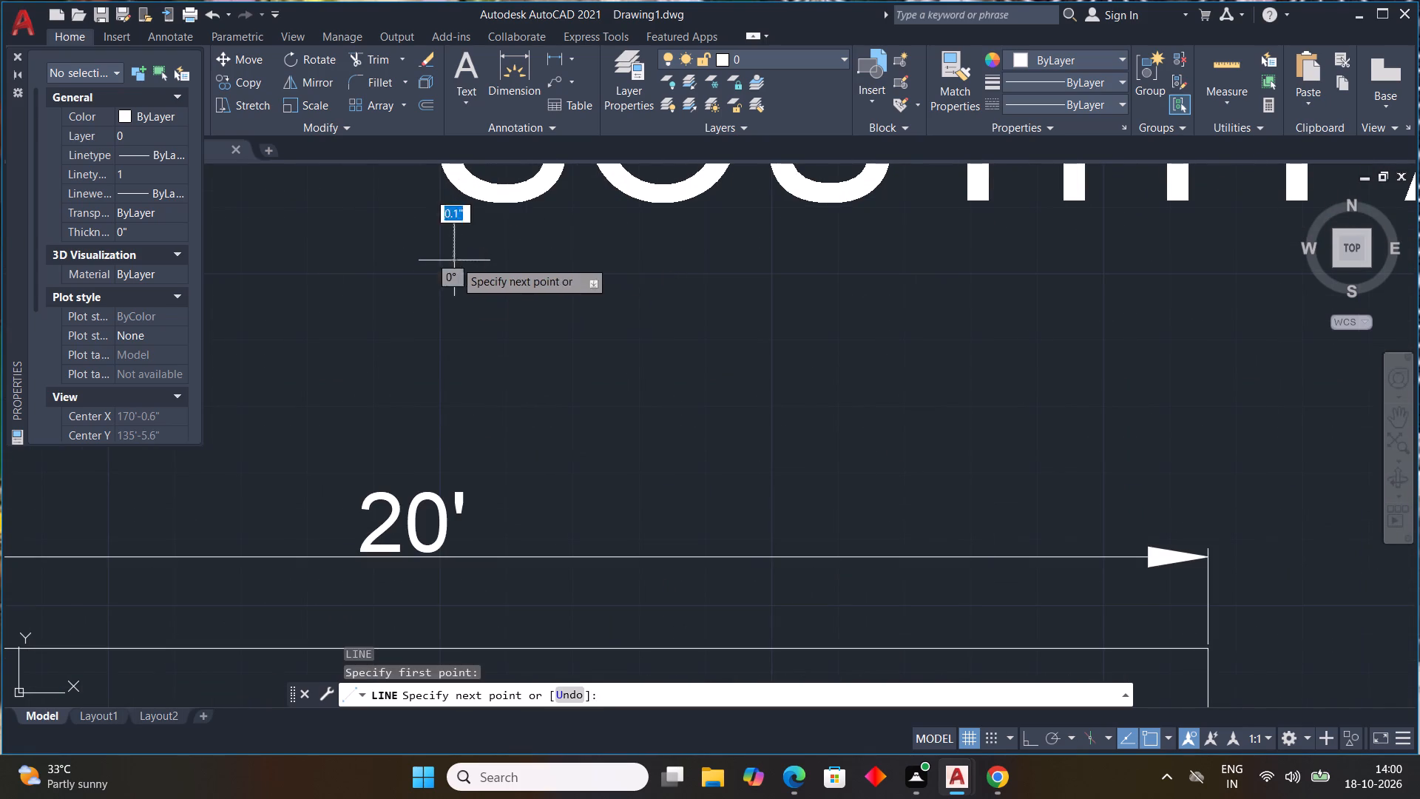
{"action": "scroll", "coordinate": [714, 289], "scroll_direction": "down", "scroll_amount": 1}
{"action": "middle_click_drag", "start_coordinate": [714, 289], "coordinate": [514, 271]}
{"action": "scroll", "coordinate": [560, 281], "scroll_direction": "down", "scroll_amount": 2}
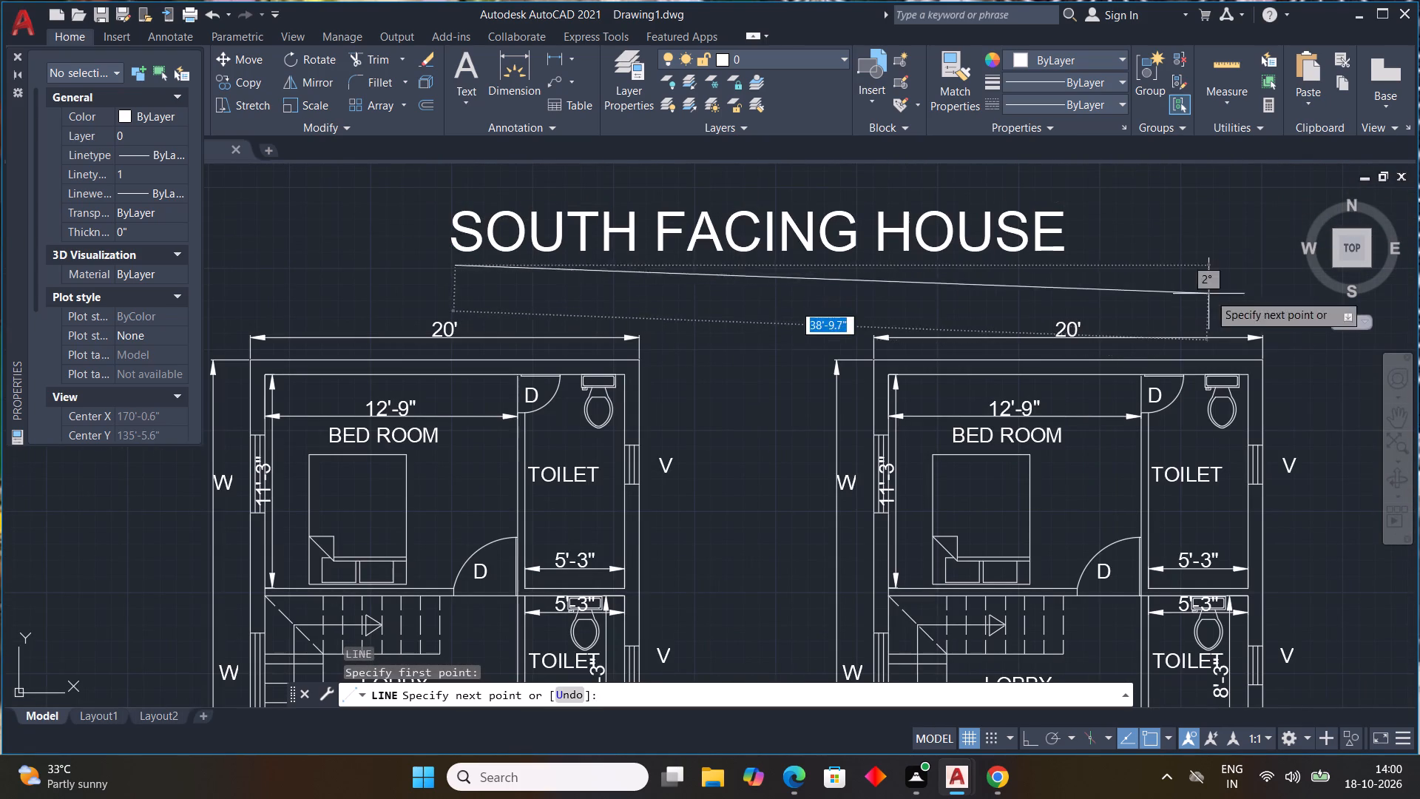
{"action": "scroll", "coordinate": [1089, 280], "scroll_direction": "up", "scroll_amount": 2}
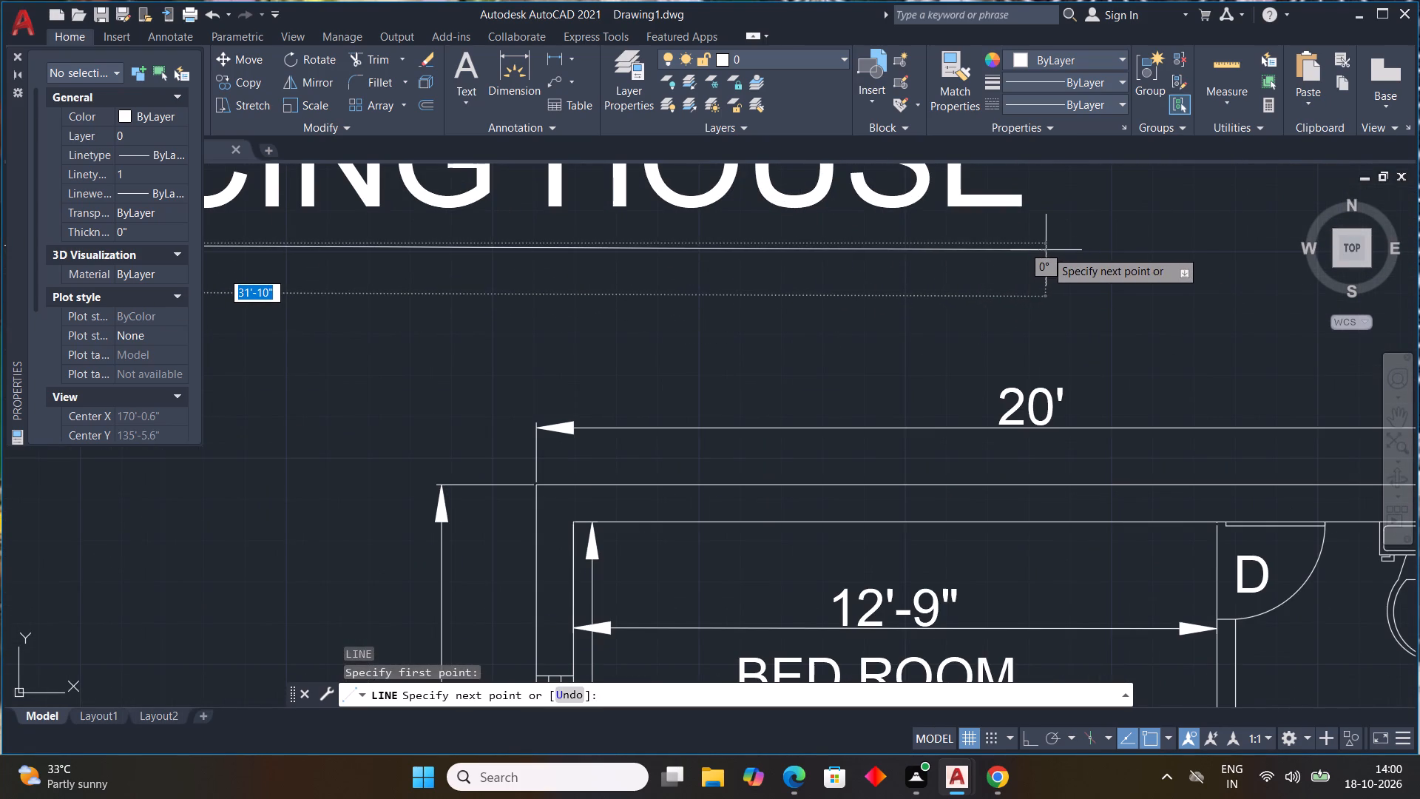
{"action": "key", "text": "F8"}
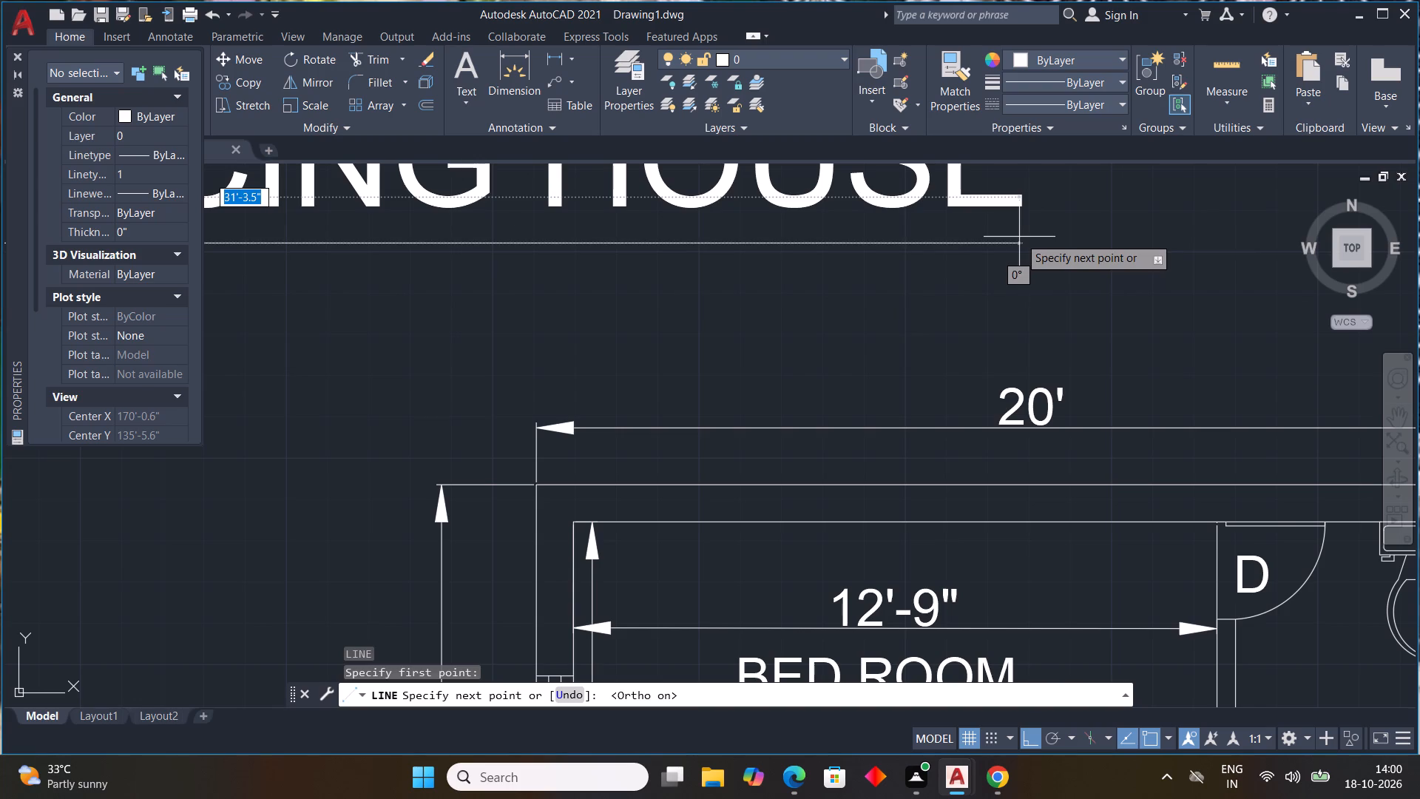
{"action": "left_click", "coordinate": [1019, 237]}
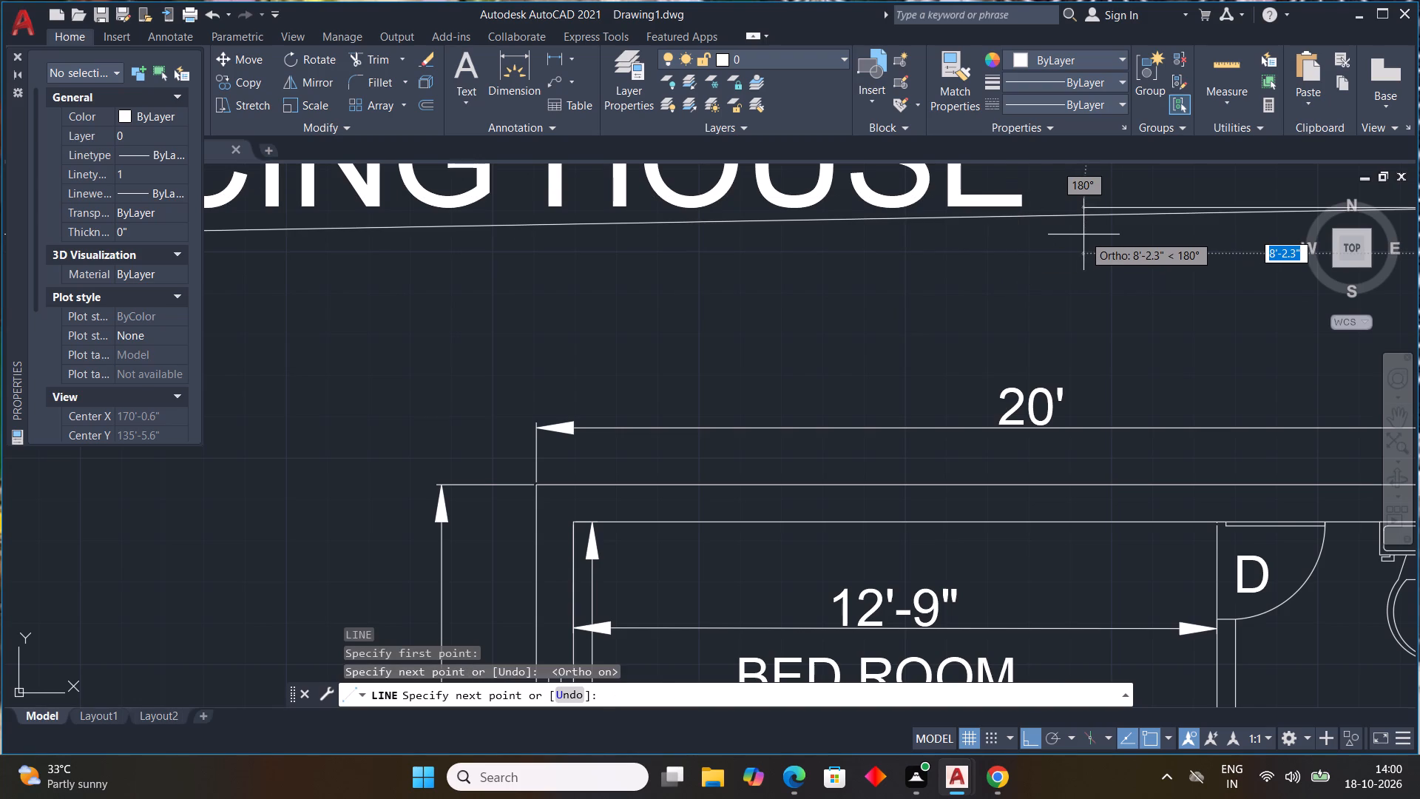
{"action": "key", "text": "shift+z"}
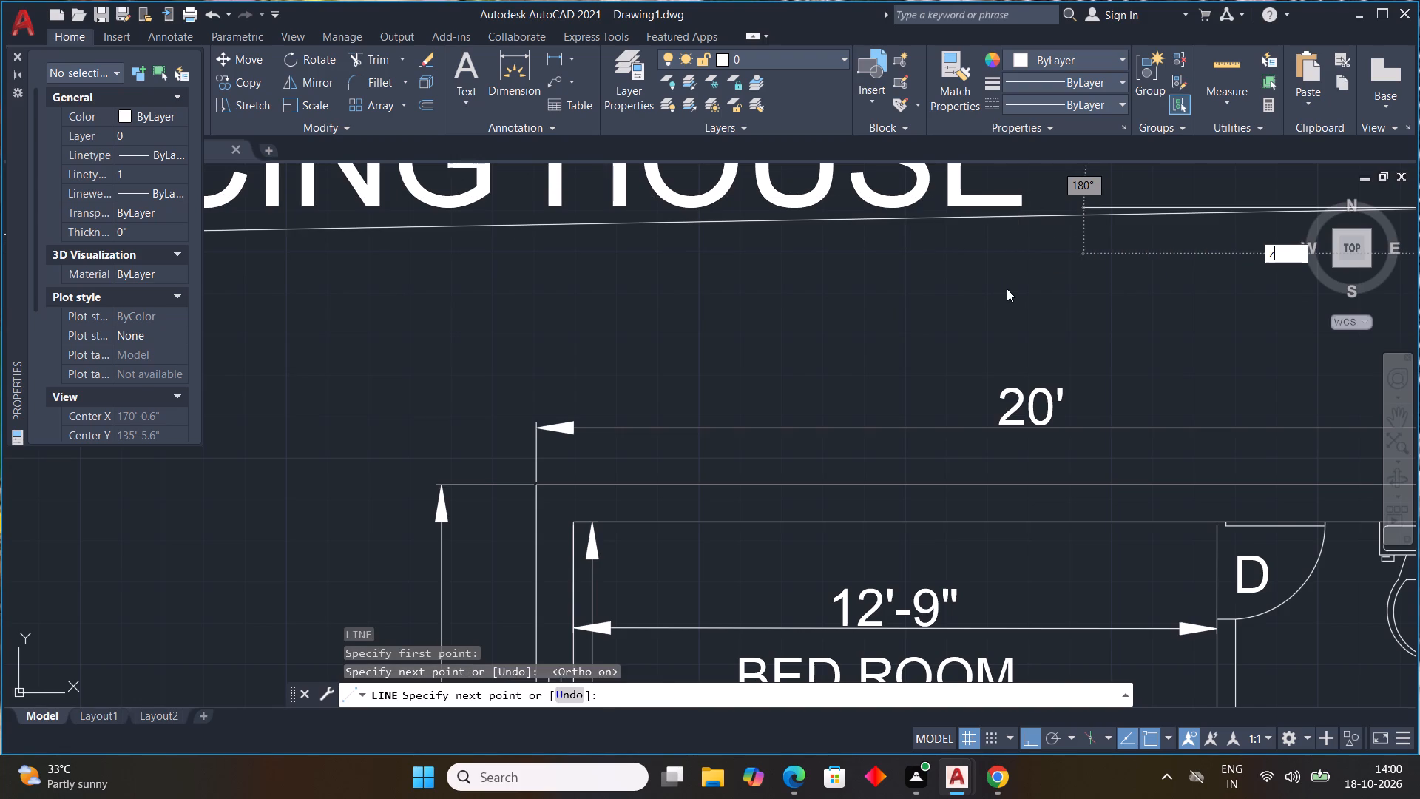
{"action": "key", "text": "Escape"}
{"action": "scroll", "coordinate": [1083, 235], "scroll_direction": "down", "scroll_amount": 3}
{"action": "key", "text": "Escape"}
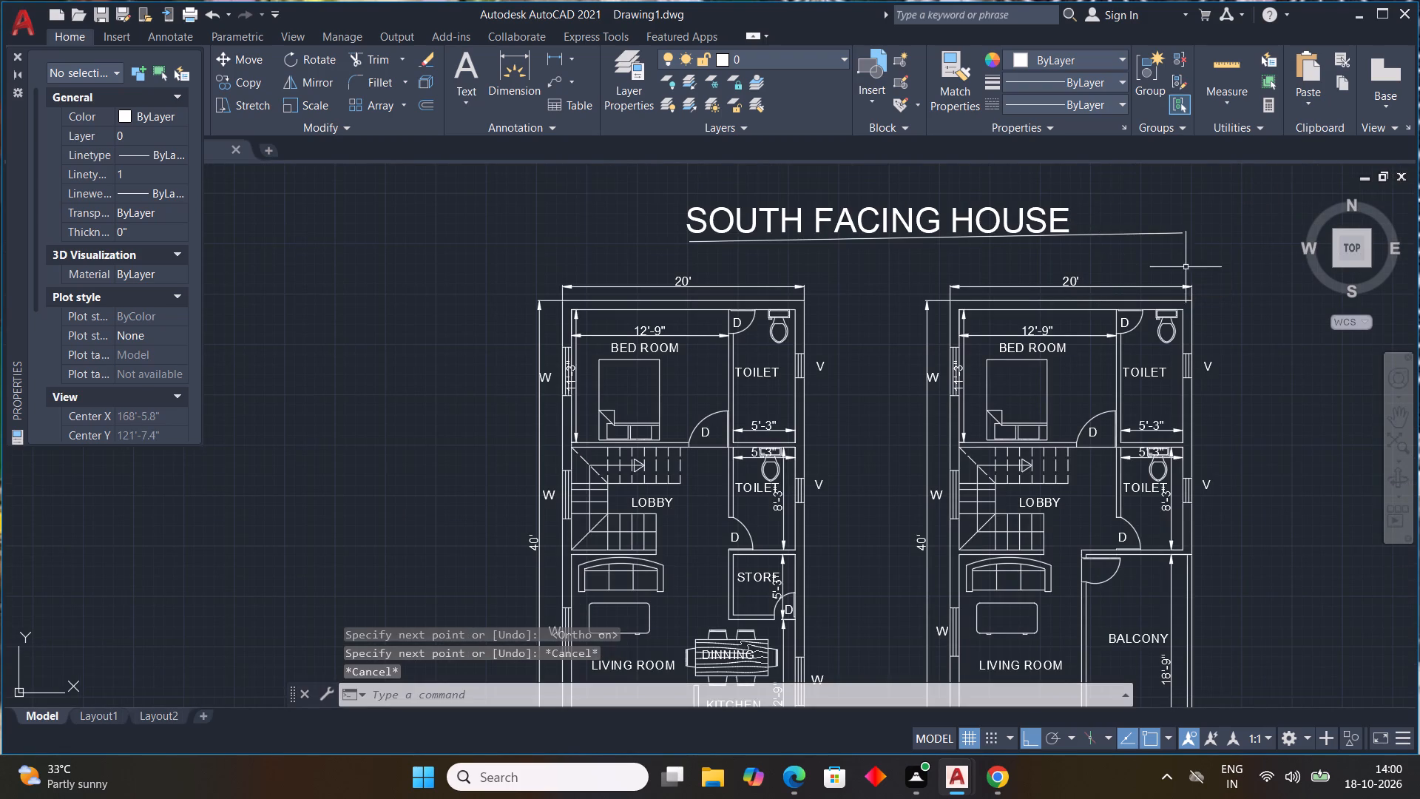
Delete the slanted line beneath the SOUTH FACING HOUSE title.
{"action": "scroll", "coordinate": [1161, 234], "scroll_direction": "up", "scroll_amount": 1}
{"action": "left_click", "coordinate": [1161, 233]}
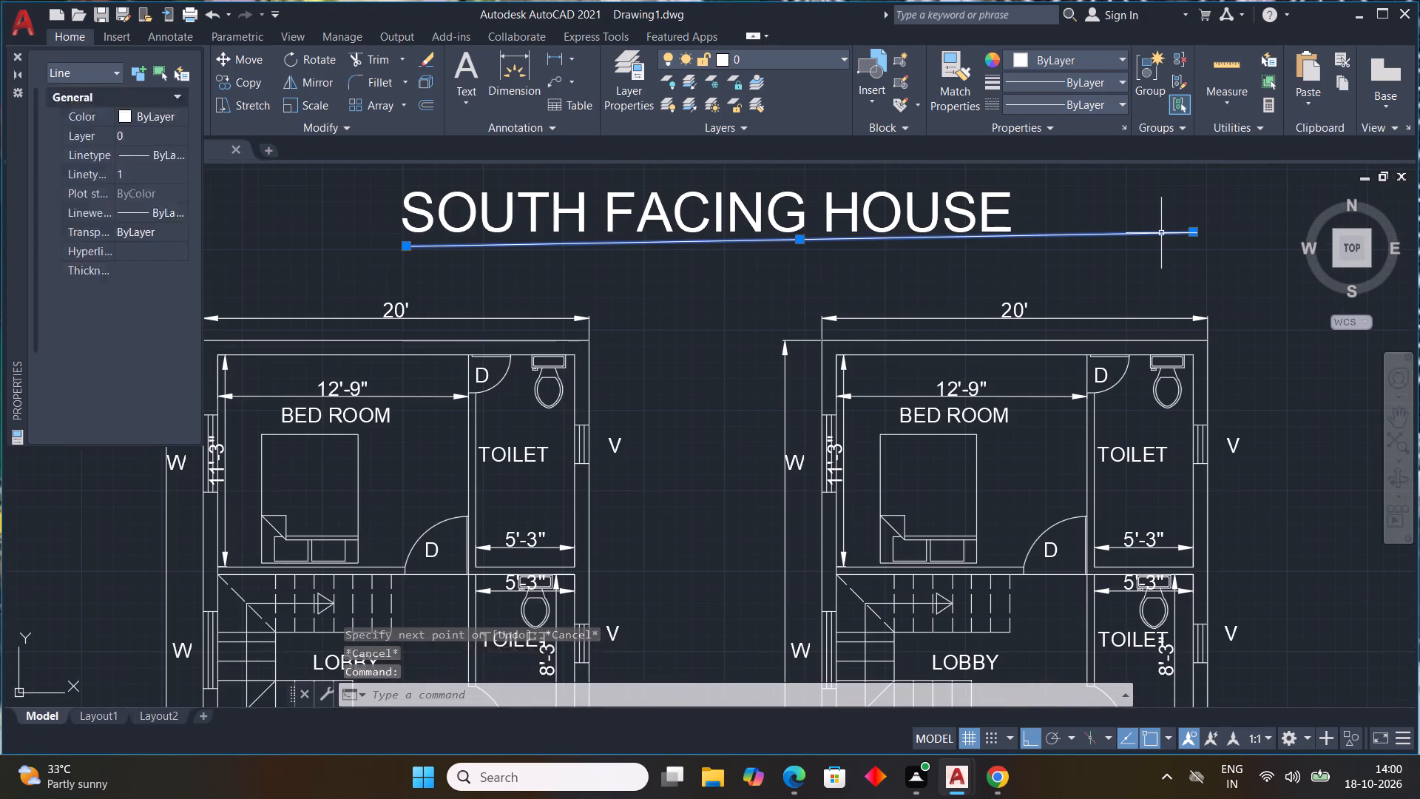
{"action": "key", "text": "Delete"}
Look over both floor plans, the title above and the plan labels below them.
{"action": "scroll", "coordinate": [1168, 230], "scroll_direction": "down", "scroll_amount": 3}
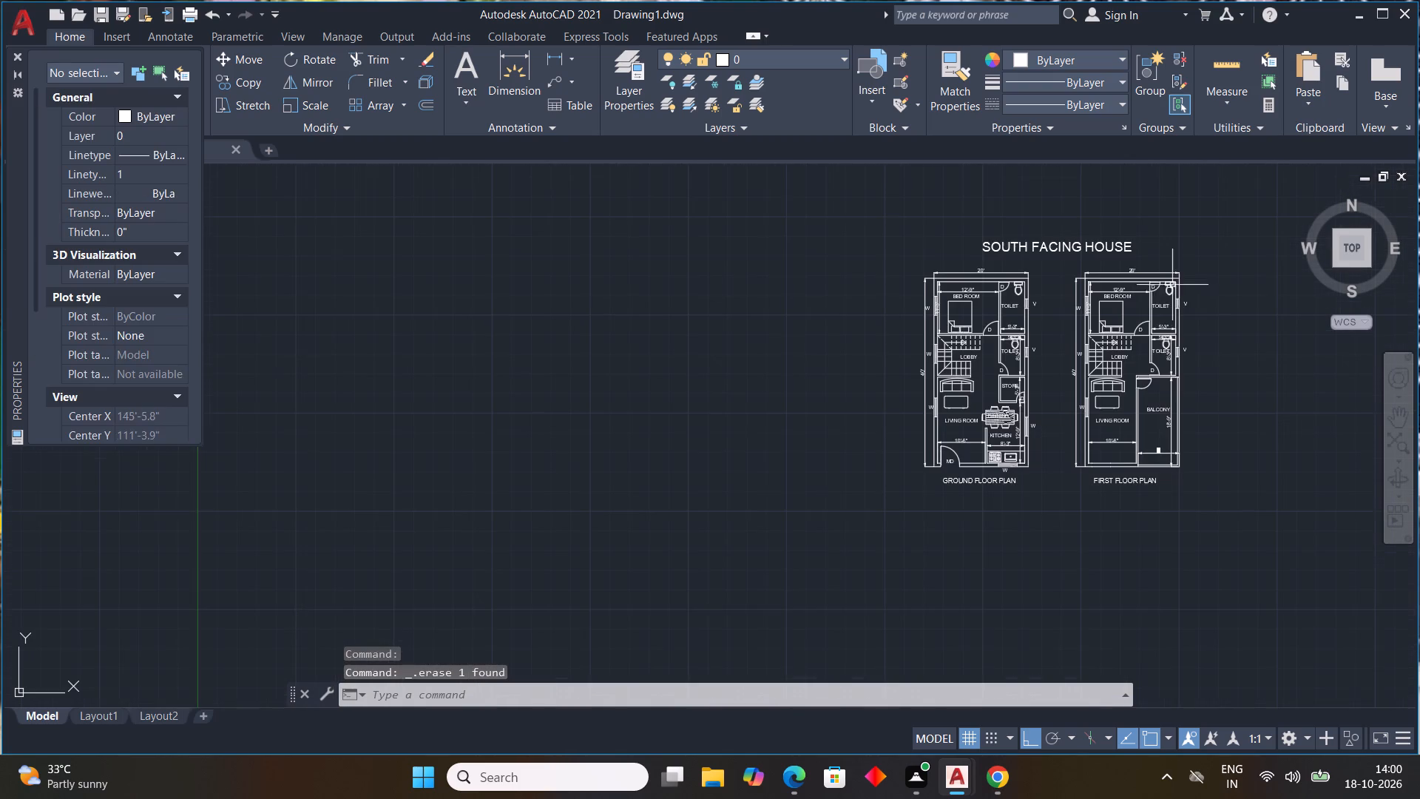
{"action": "middle_click_drag", "start_coordinate": [1262, 360], "coordinate": [1038, 339]}
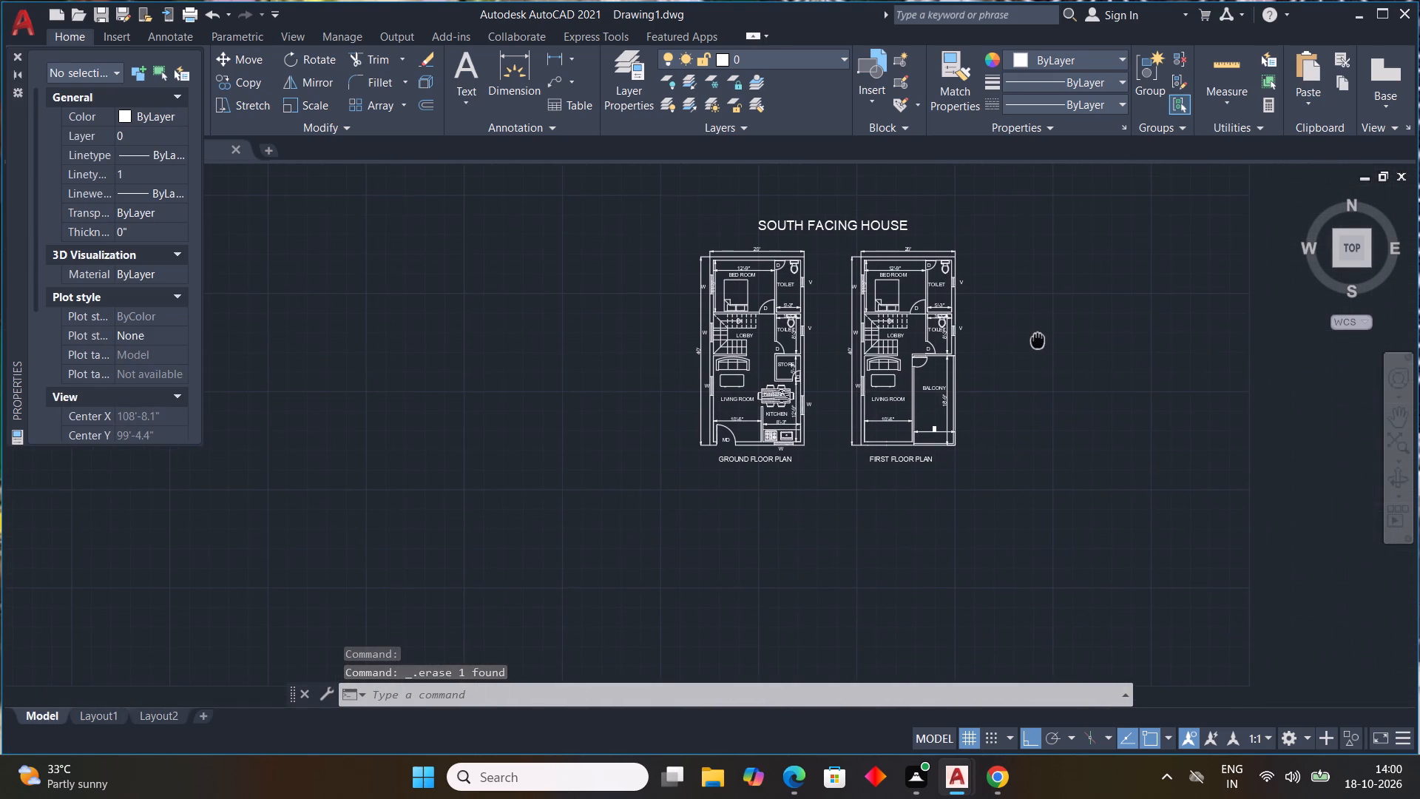
{"action": "middle_click_drag", "start_coordinate": [1038, 339], "coordinate": [1047, 323]}
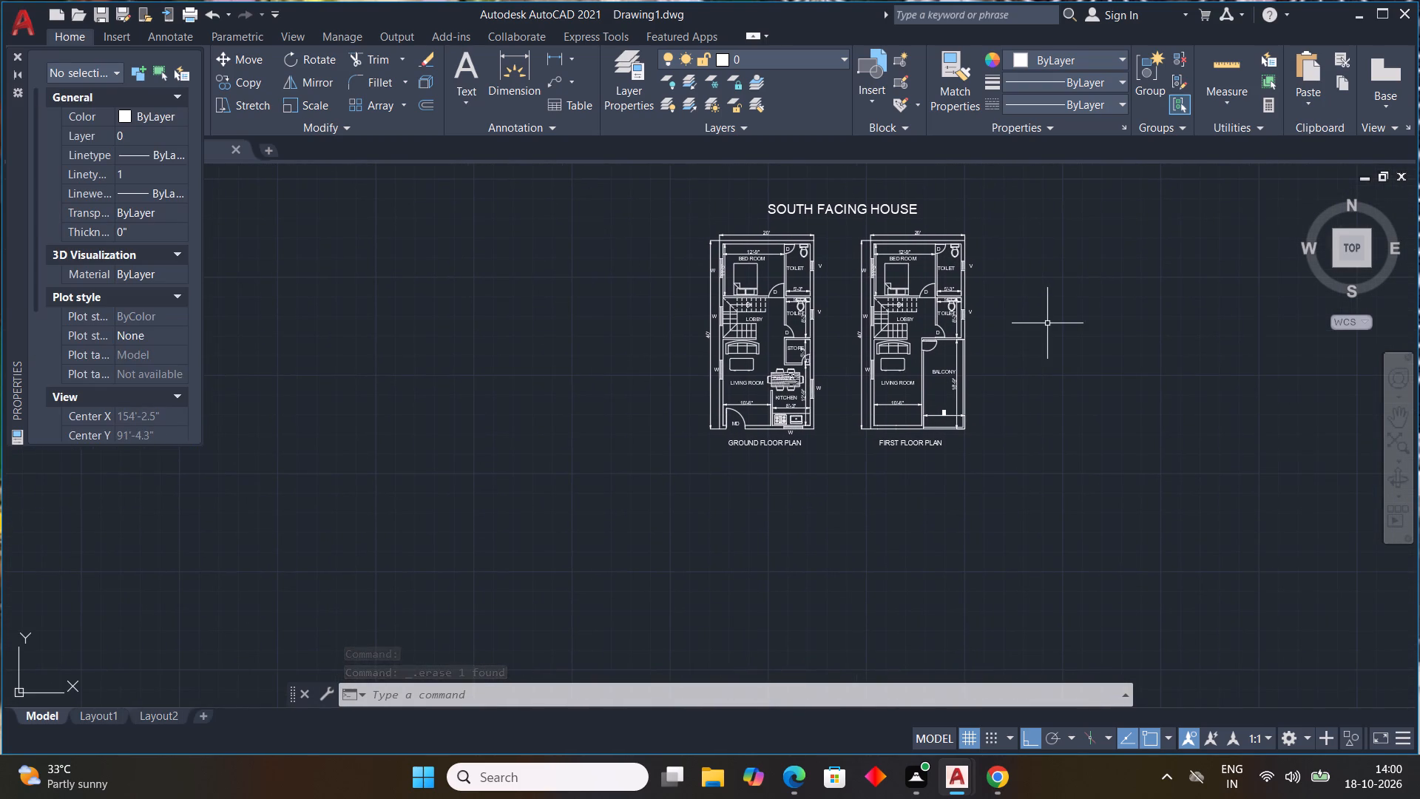
{"action": "scroll", "coordinate": [860, 472], "scroll_direction": "up", "scroll_amount": 2}
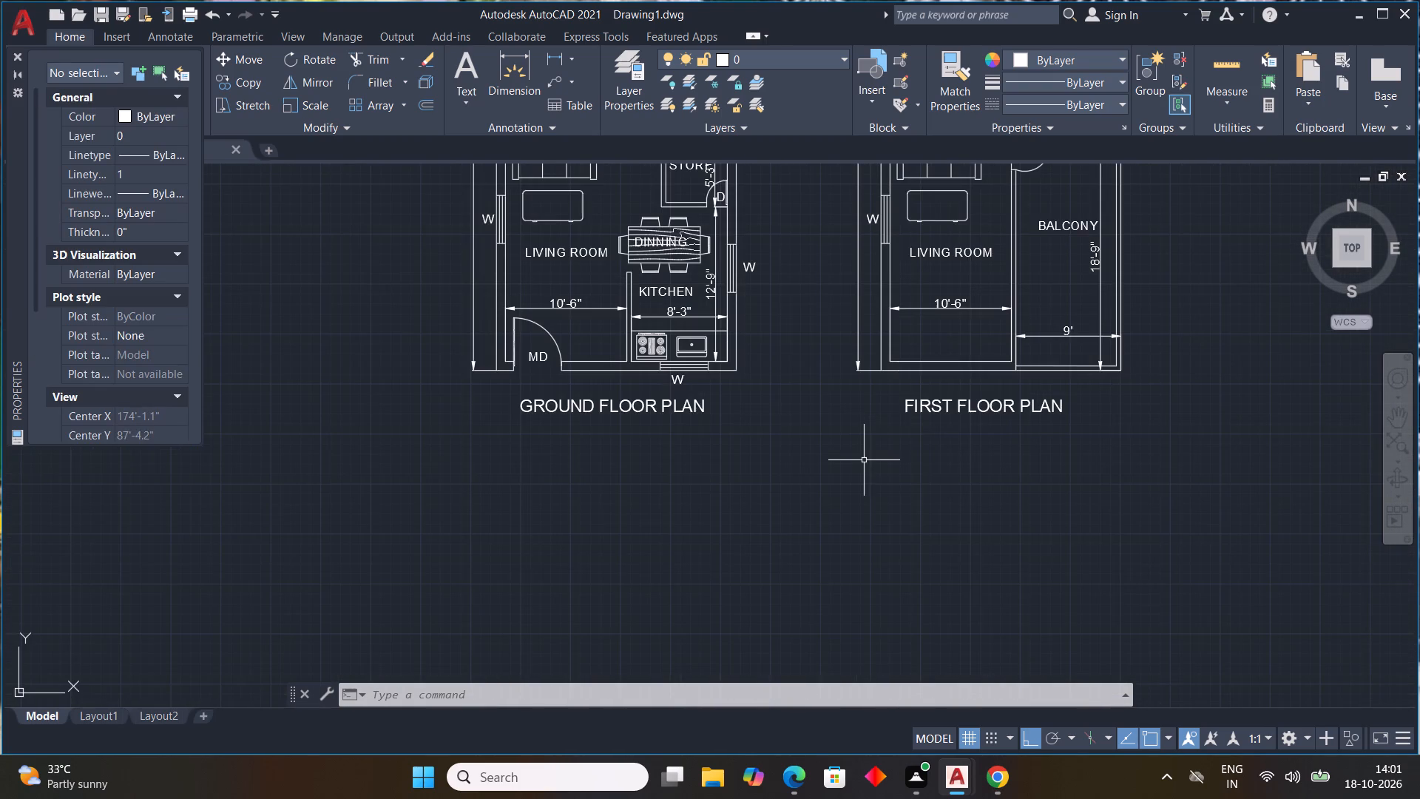
{"action": "scroll", "coordinate": [865, 459], "scroll_direction": "up", "scroll_amount": 1}
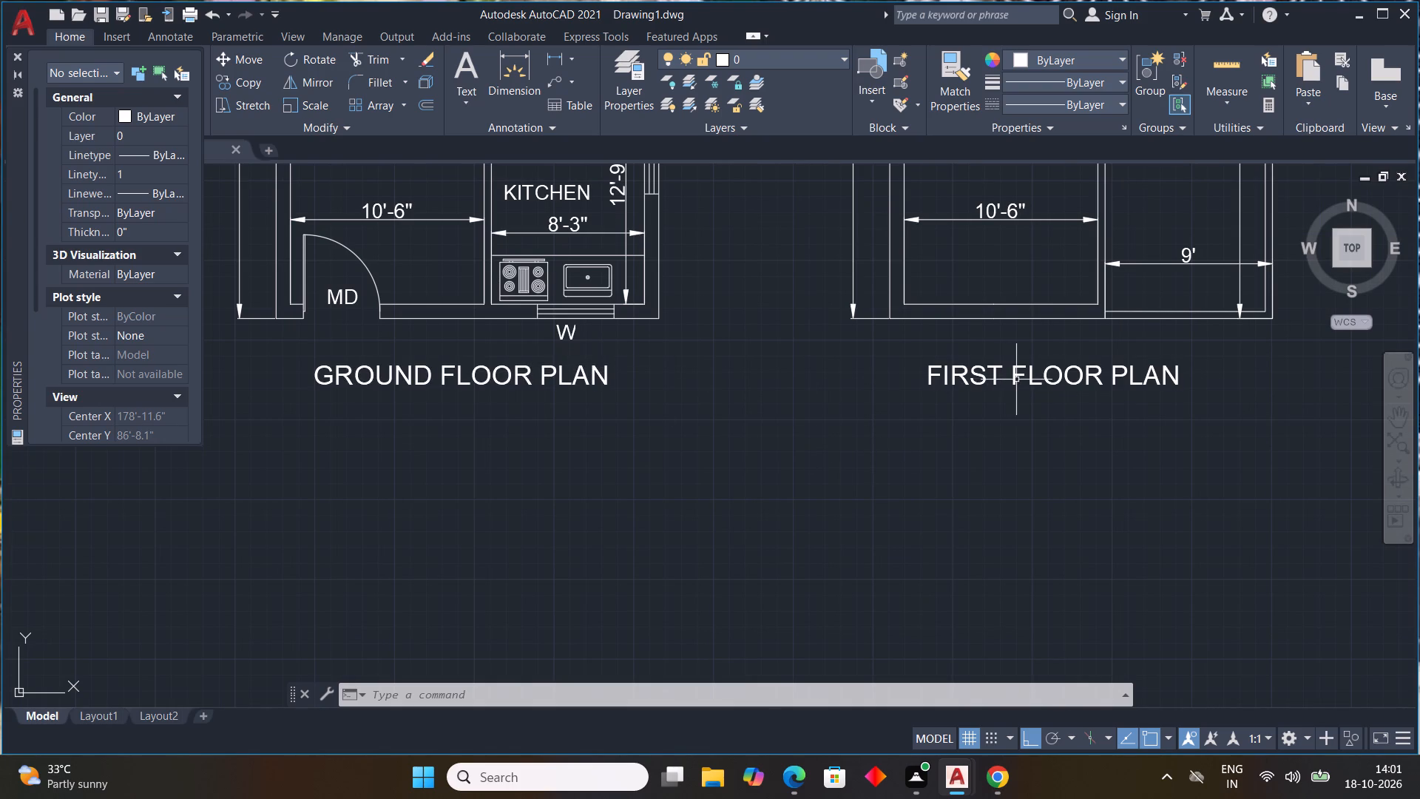
{"action": "scroll", "coordinate": [896, 347], "scroll_direction": "down", "scroll_amount": 3}
{"action": "middle_click_drag", "start_coordinate": [1073, 356], "coordinate": [1086, 419]}
{"action": "scroll", "coordinate": [1075, 363], "scroll_direction": "down", "scroll_amount": 1}
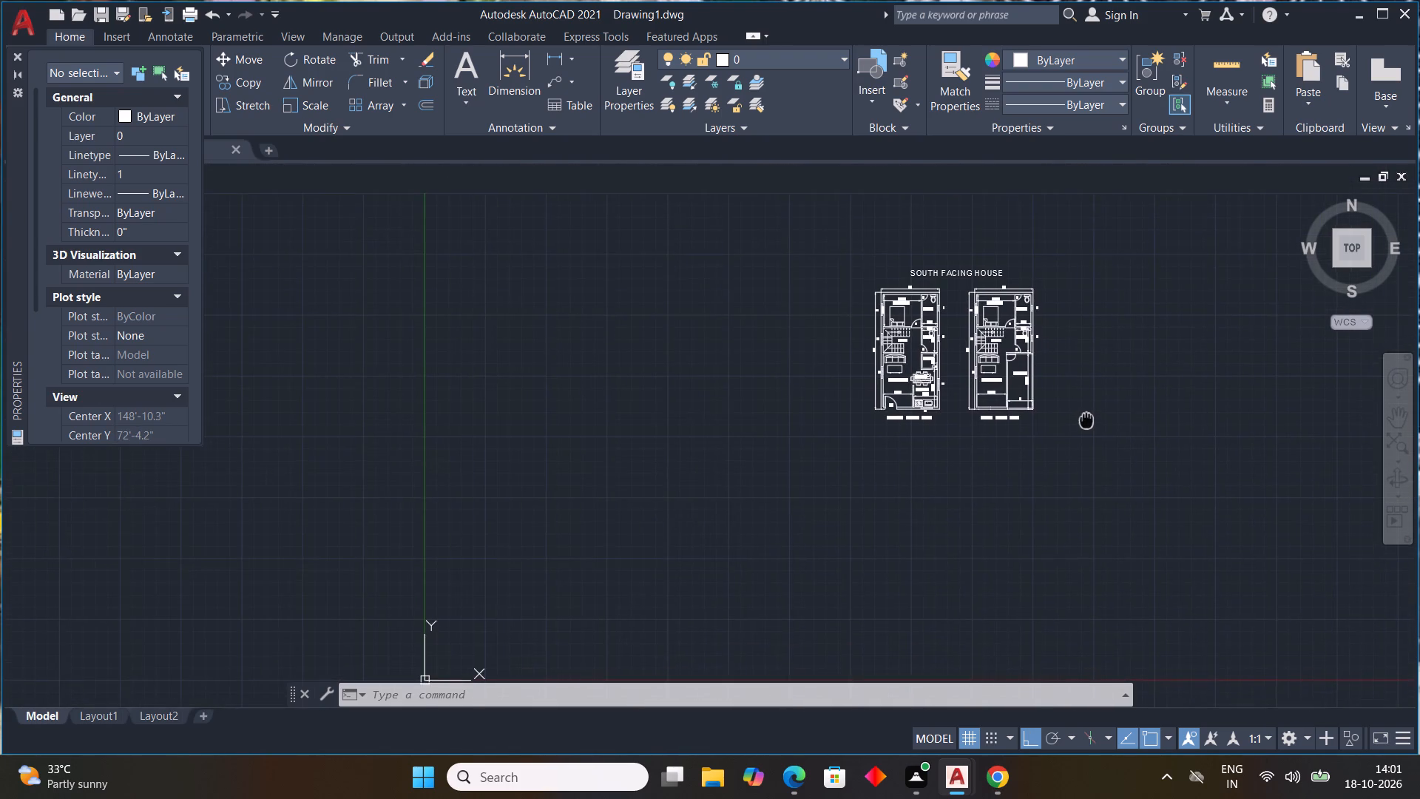
{"action": "middle_click_drag", "start_coordinate": [1086, 419], "coordinate": [1059, 381]}
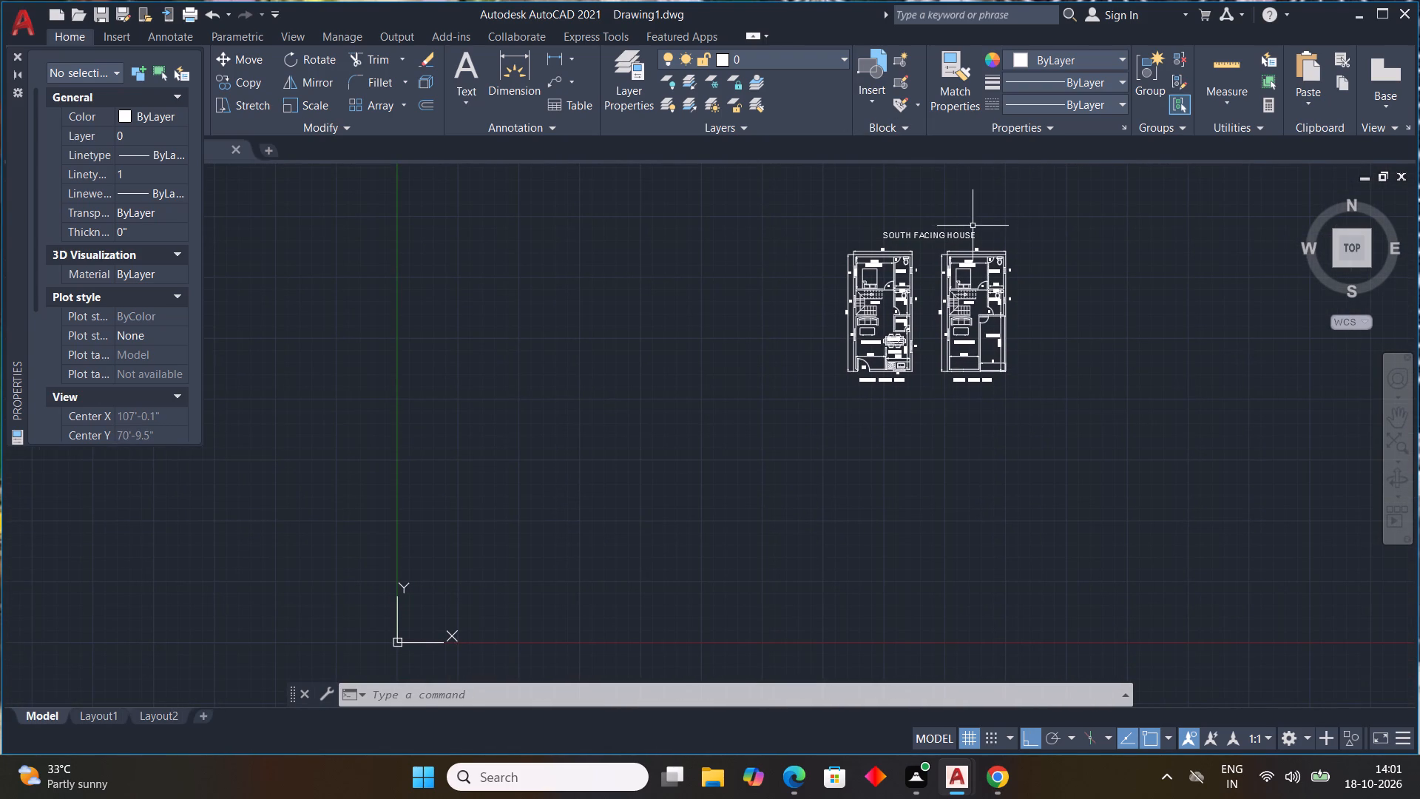
Copy the GROUND FLOOR PLAN label about 2.5' straight down, directly beneath the original.
{"action": "scroll", "coordinate": [907, 397], "scroll_direction": "up", "scroll_amount": 2}
{"action": "left_click", "coordinate": [870, 352]}
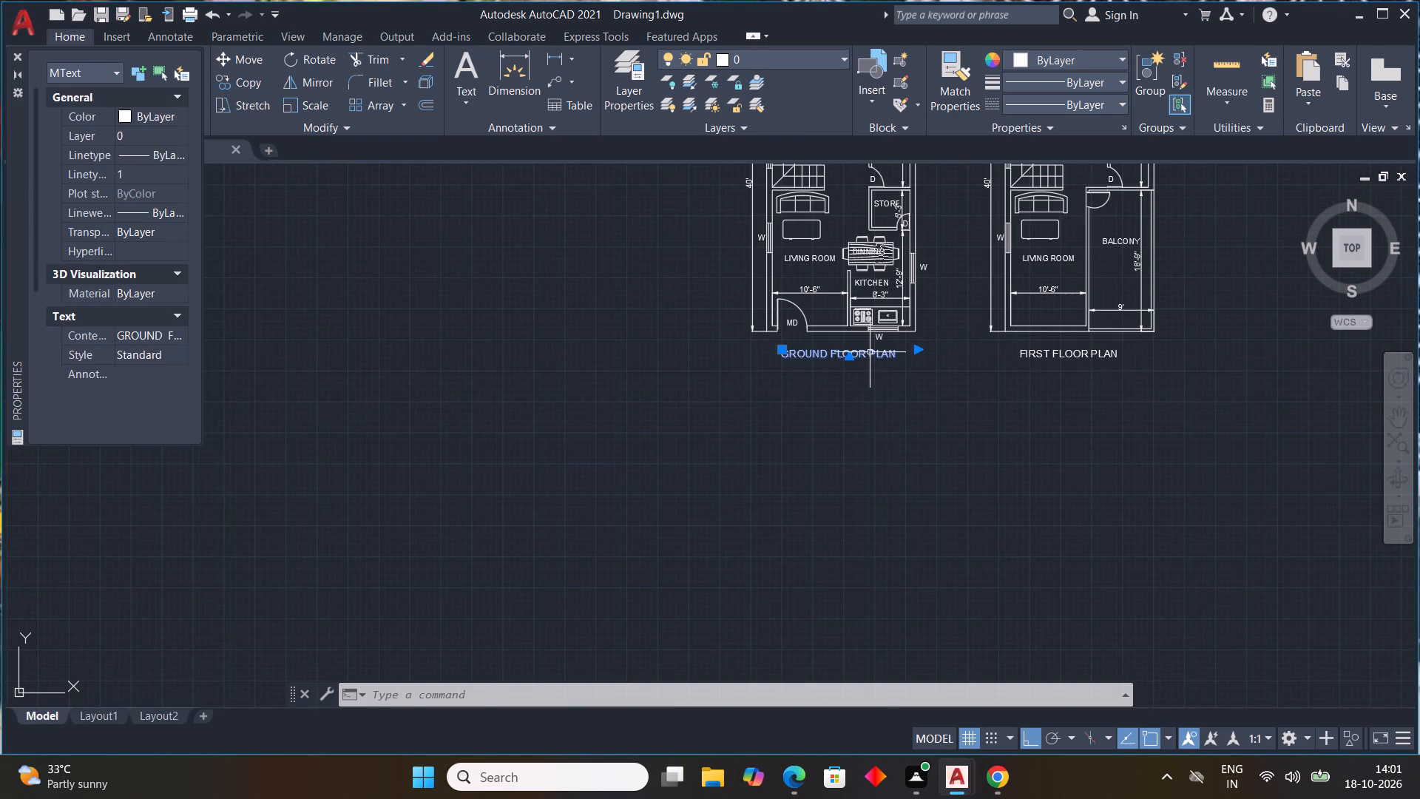
{"action": "key", "text": "c"}
{"action": "key", "text": "o"}
{"action": "key", "text": "space"}
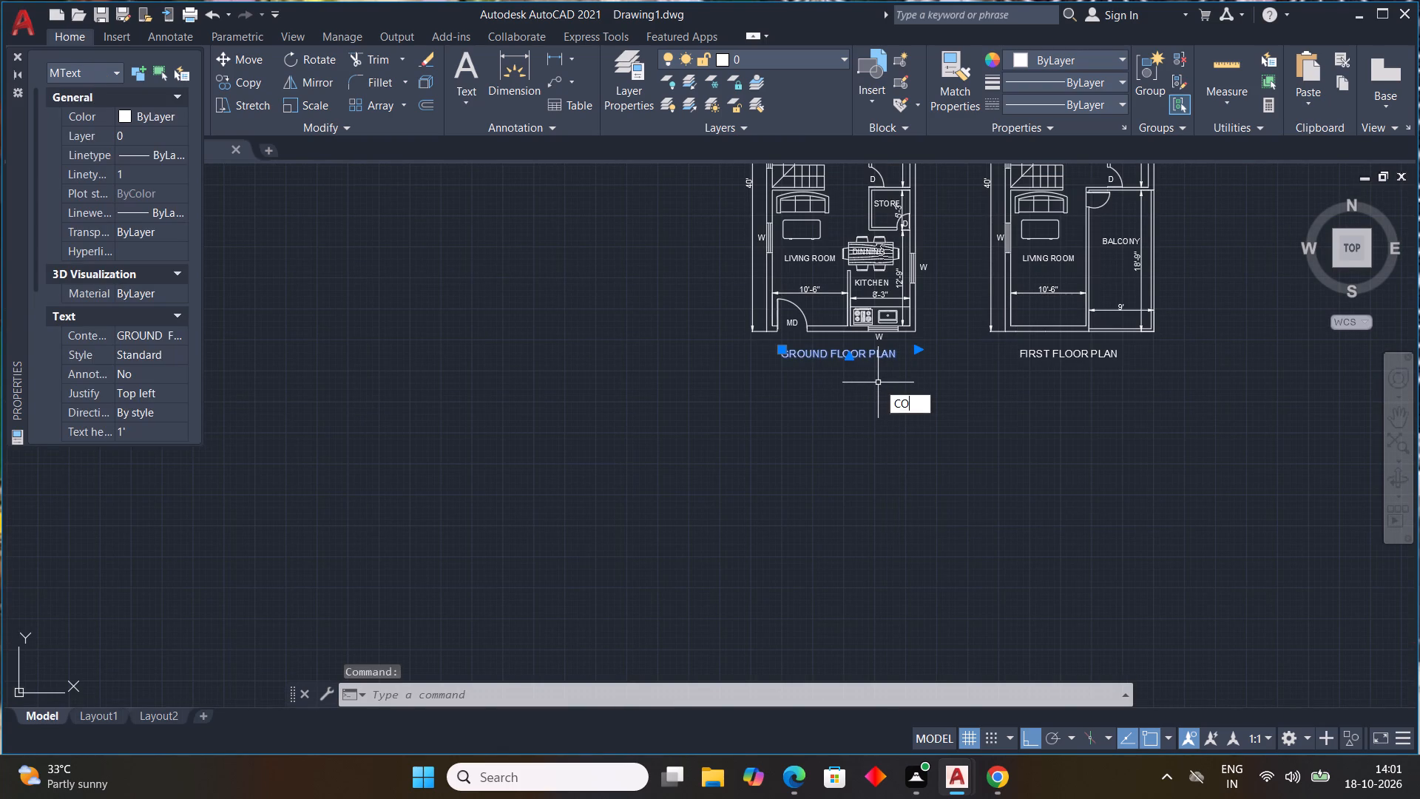
{"action": "left_click", "coordinate": [791, 353]}
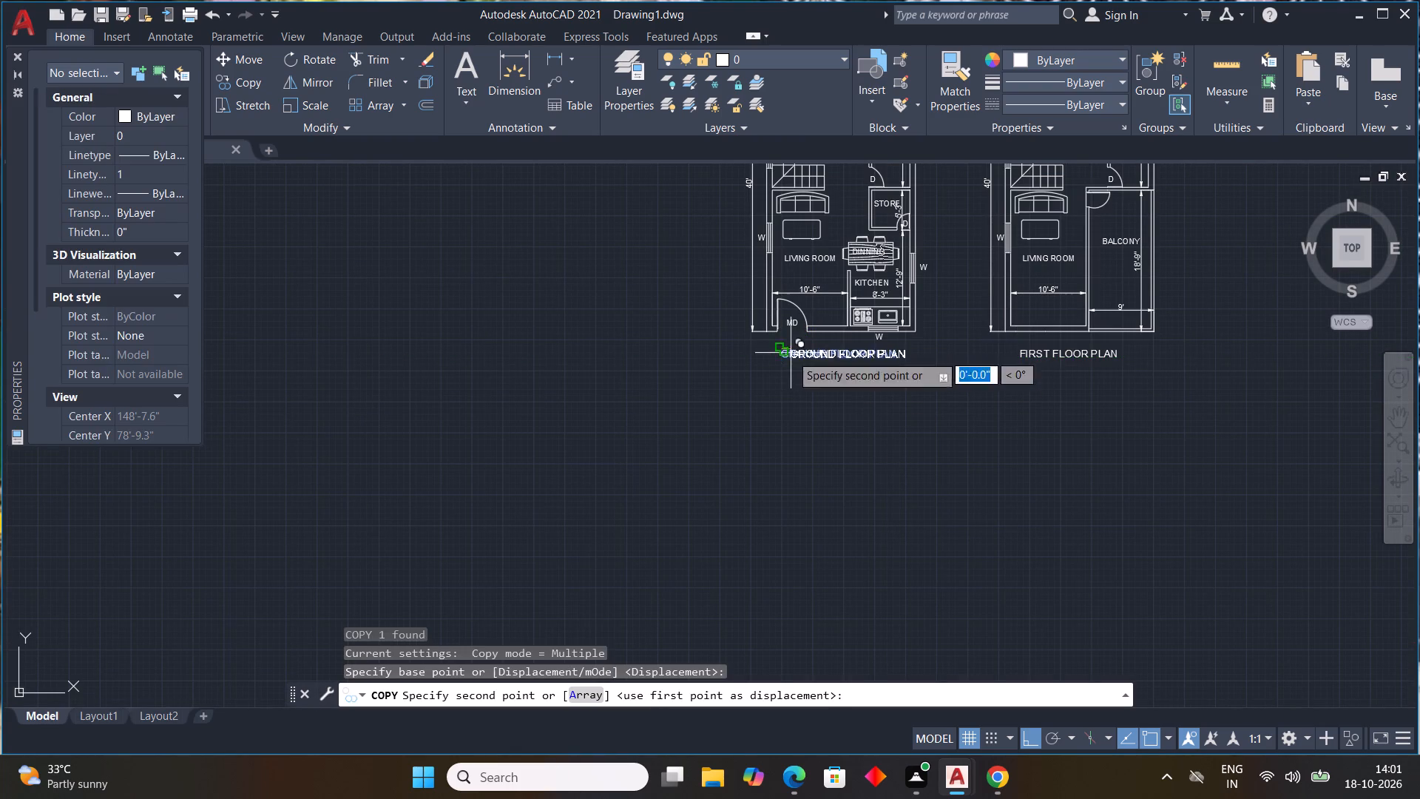
{"action": "scroll", "coordinate": [780, 389], "scroll_direction": "up", "scroll_amount": 3}
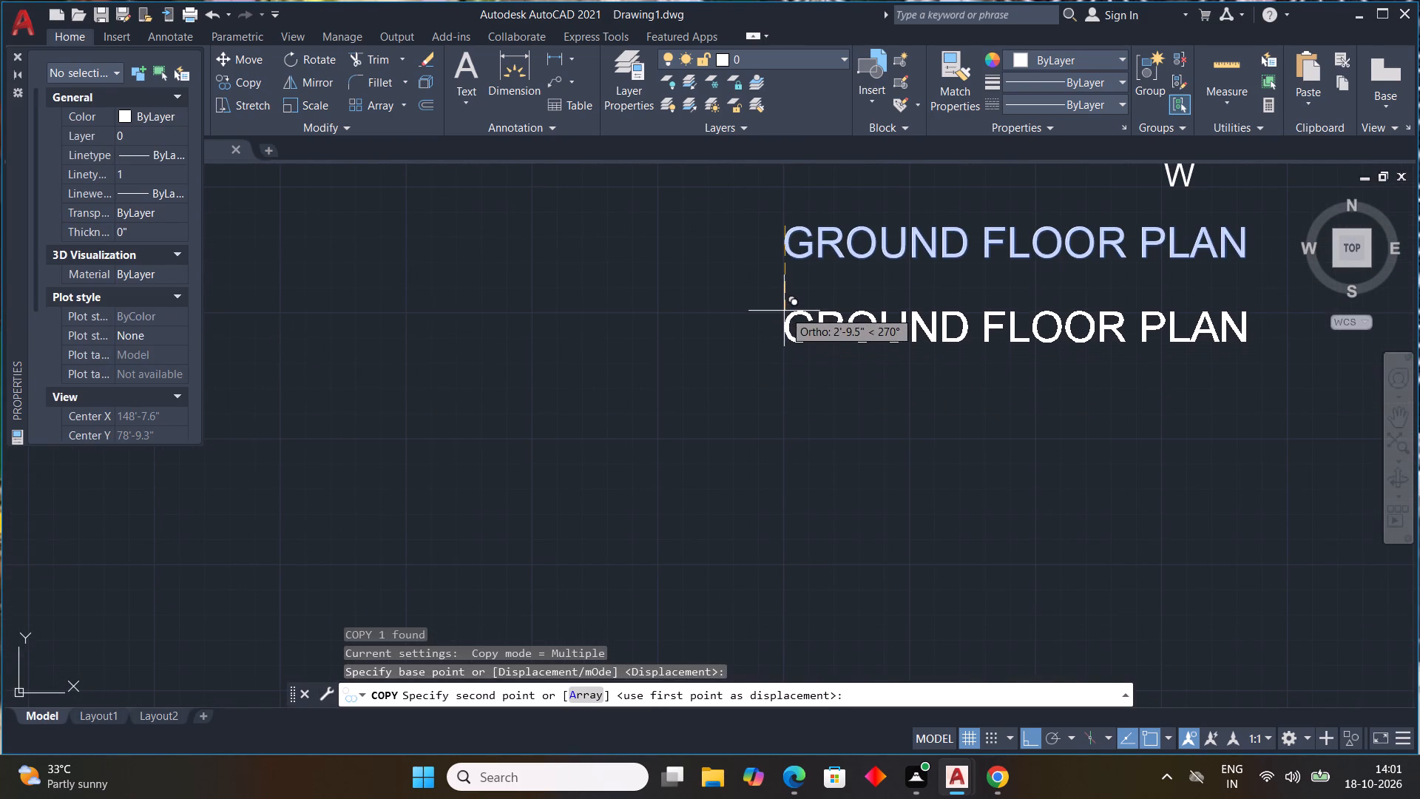
{"action": "left_click", "coordinate": [785, 303]}
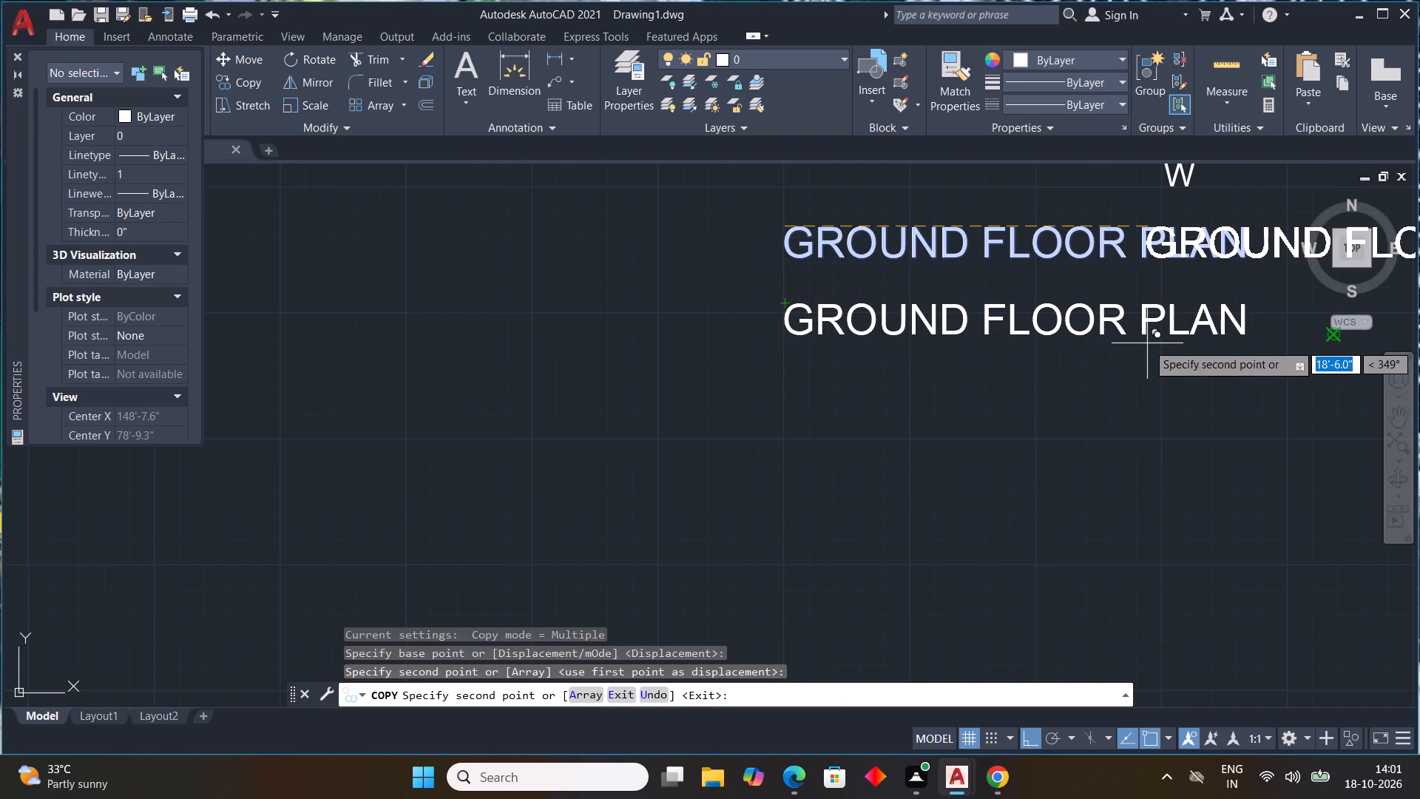
{"action": "key", "text": "Escape"}
Replace the text of the copied lower GROUND FLOOR PLAN label with TOTAL BUILDUP AREA =.
{"action": "double_click", "coordinate": [1043, 329]}
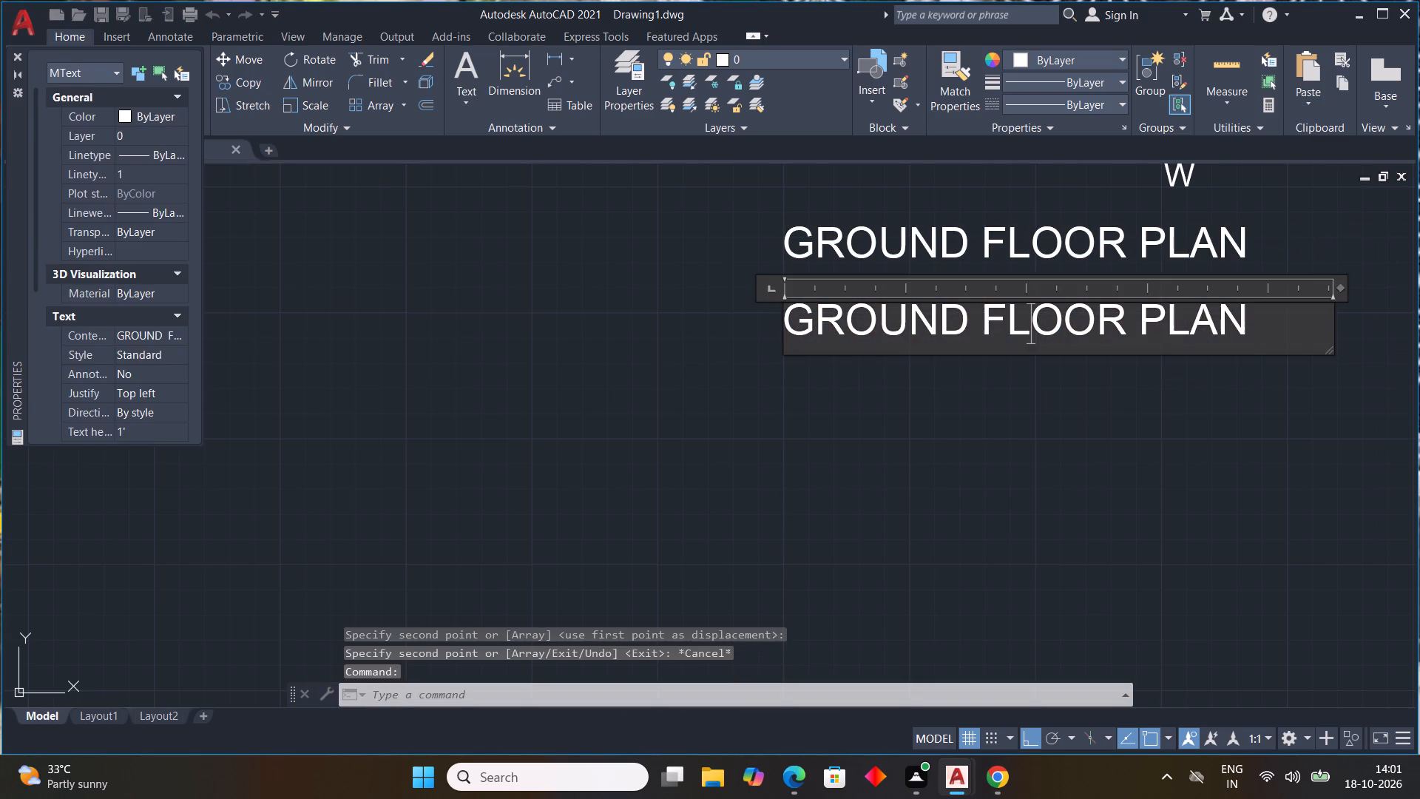
{"action": "left_click", "coordinate": [1260, 314]}
{"action": "key", "text": "BackSpace"}
{"action": "key", "text": "BackSpace"}
{"action": "key", "text": "BackSpace"}
{"action": "key", "text": "BackSpace"}
{"action": "key", "text": "BackSpace"}
{"action": "key", "text": "BackSpace"}
{"action": "key", "text": "BackSpace"}
{"action": "key", "text": "BackSpace"}
{"action": "key", "text": "BackSpace"}
{"action": "key", "text": "BackSpace"}
{"action": "key", "text": "BackSpace"}
{"action": "key", "text": "BackSpace"}
{"action": "key", "text": "BackSpace"}
{"action": "key", "text": "BackSpace"}
{"action": "key", "text": "BackSpace"}
{"action": "key", "text": "BackSpace"}
{"action": "key", "text": "BackSpace"}
{"action": "key", "text": "BackSpace"}
{"action": "key", "text": "BackSpace"}
{"action": "key", "text": "BackSpace"}
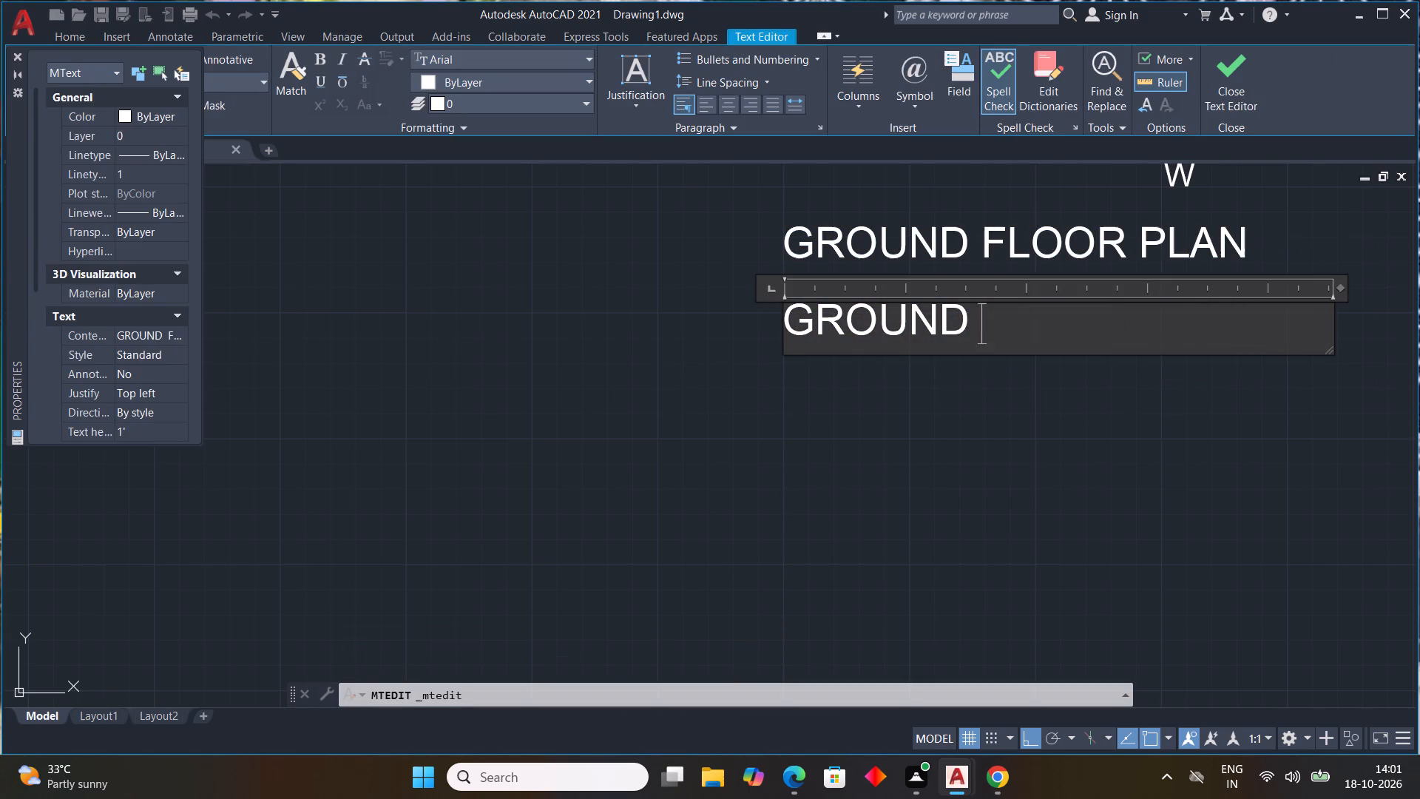
{"action": "type", "text": "TOTAL"}
{"action": "key", "text": "space"}
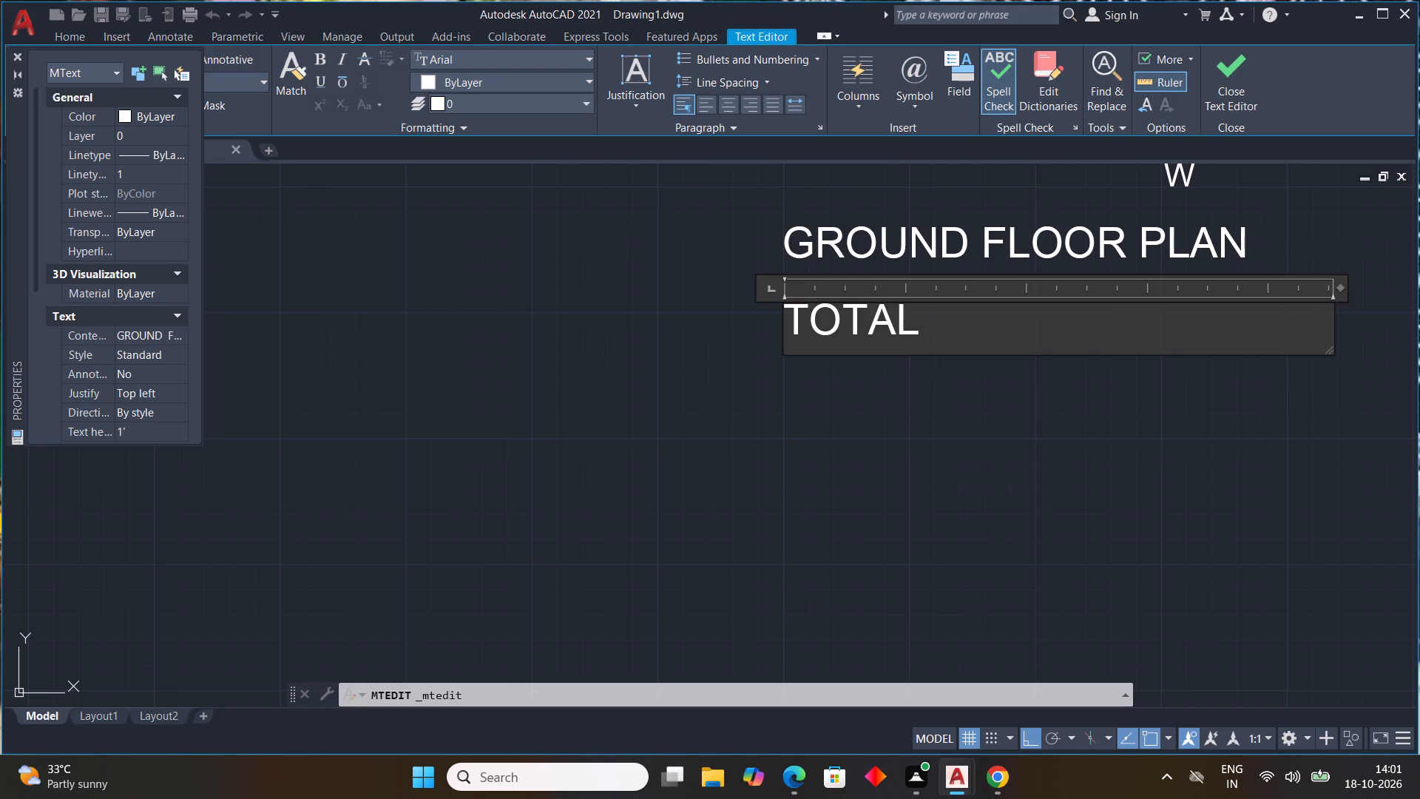
{"action": "type", "text": "BUILD"}
{"action": "type", "text": "UP"}
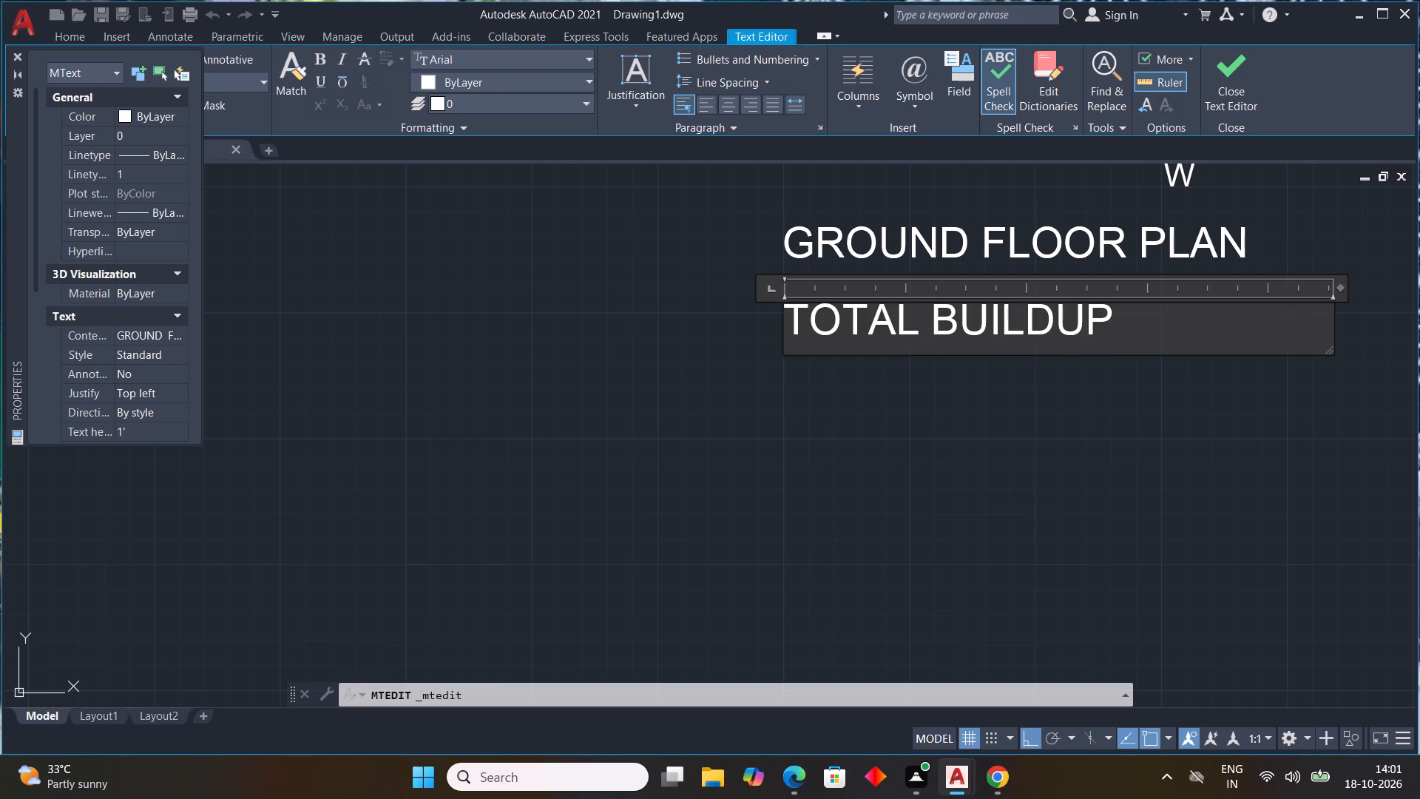
{"action": "key", "text": "space"}
{"action": "type", "text": "AREA"}
{"action": "key", "text": "space"}
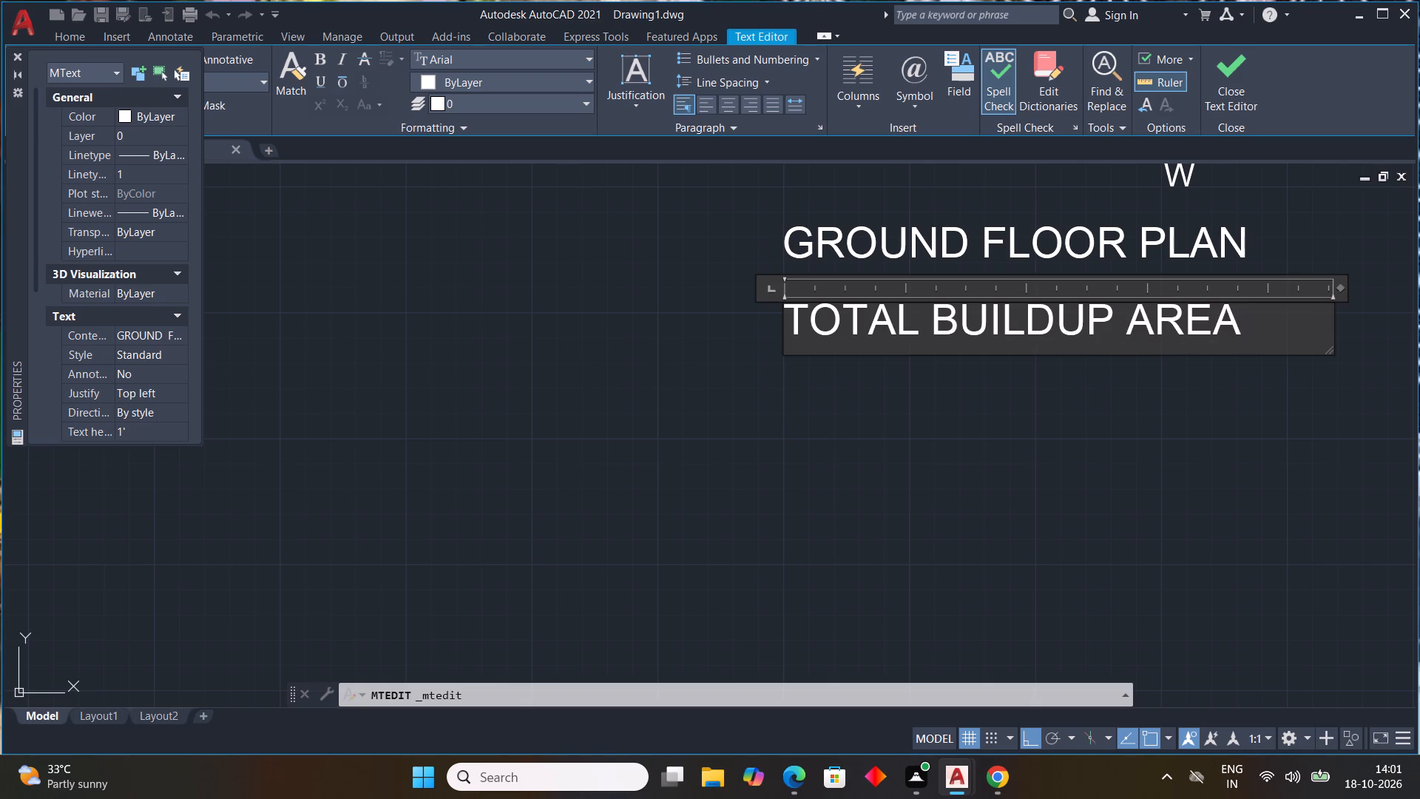
{"action": "key", "text": "equal"}
Complete the area note with 800Sq after the equals sign, widening its text box to keep it on one line.
{"action": "type", "text": "880"}
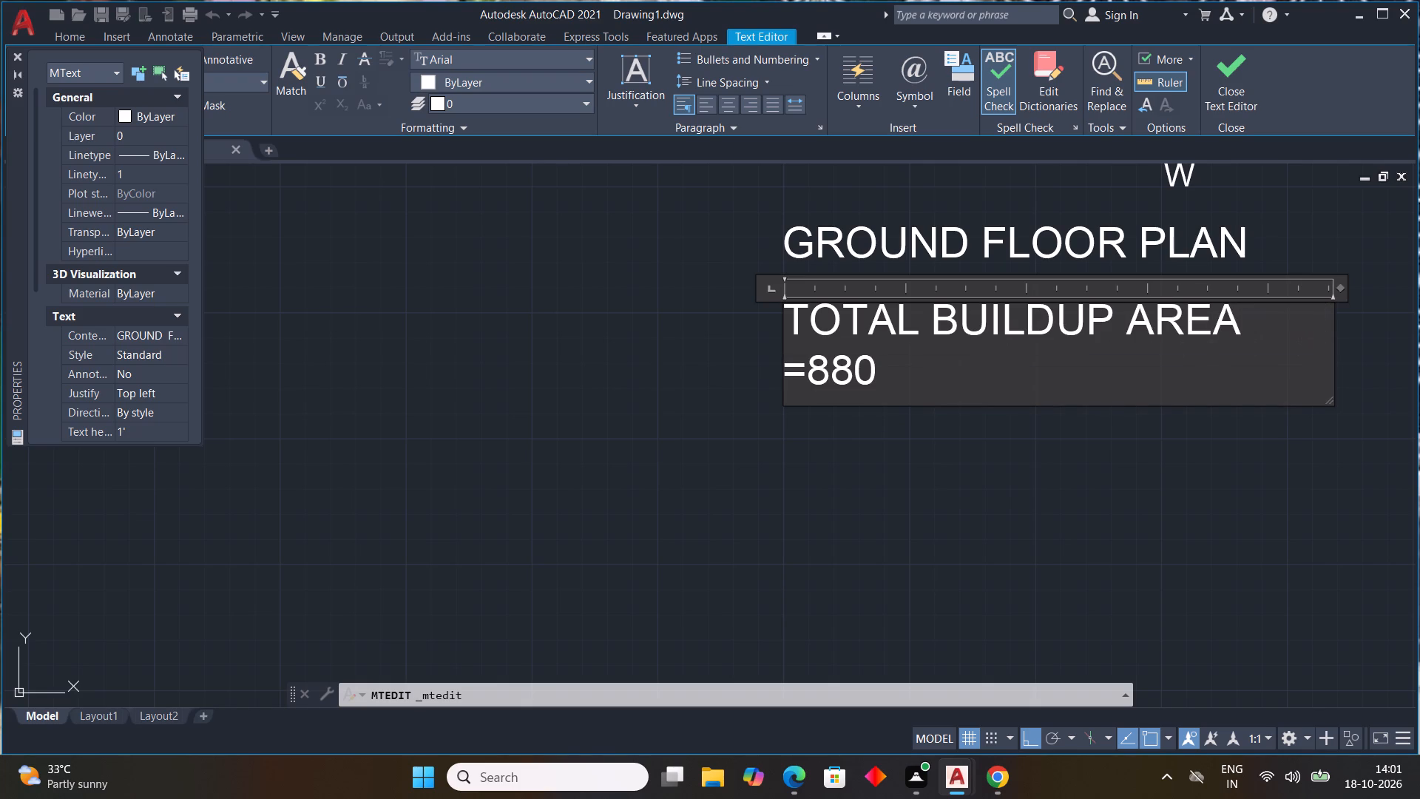
{"action": "key", "text": "s"}
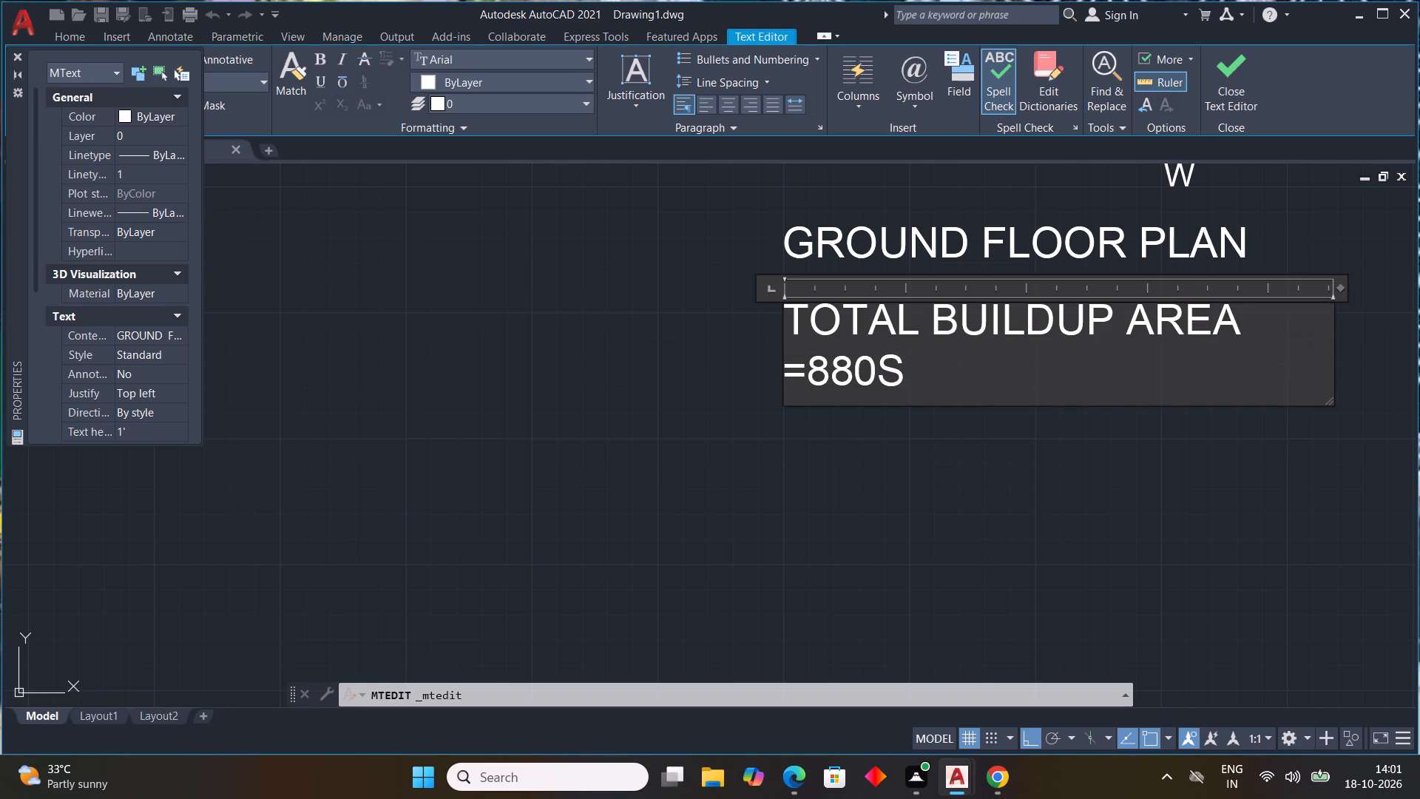
{"action": "key", "text": "q"}
{"action": "key", "text": "BackSpace"}
{"action": "key", "text": "BackSpace"}
{"action": "key", "text": "BackSpace"}
{"action": "key", "text": "BackSpace"}
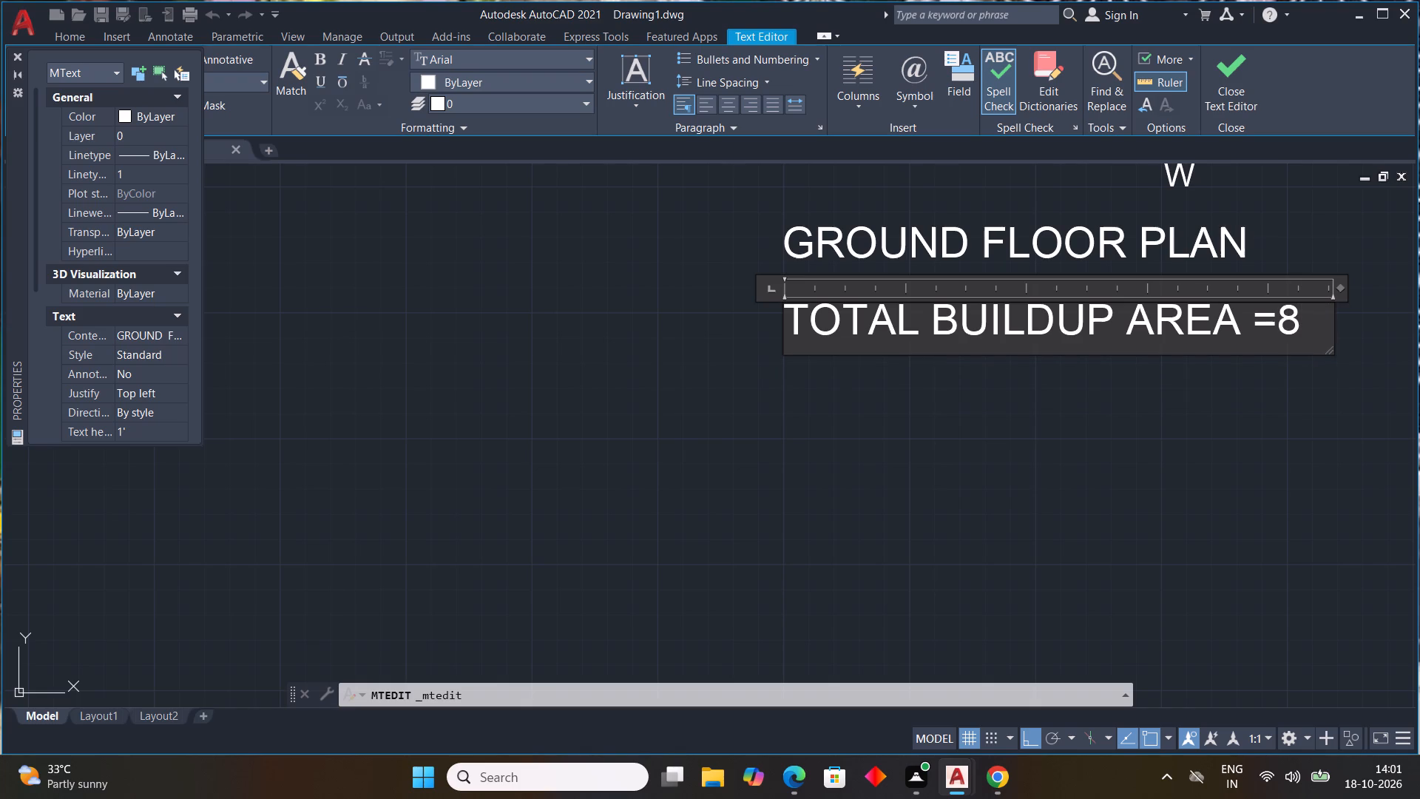
{"action": "type", "text": "00"}
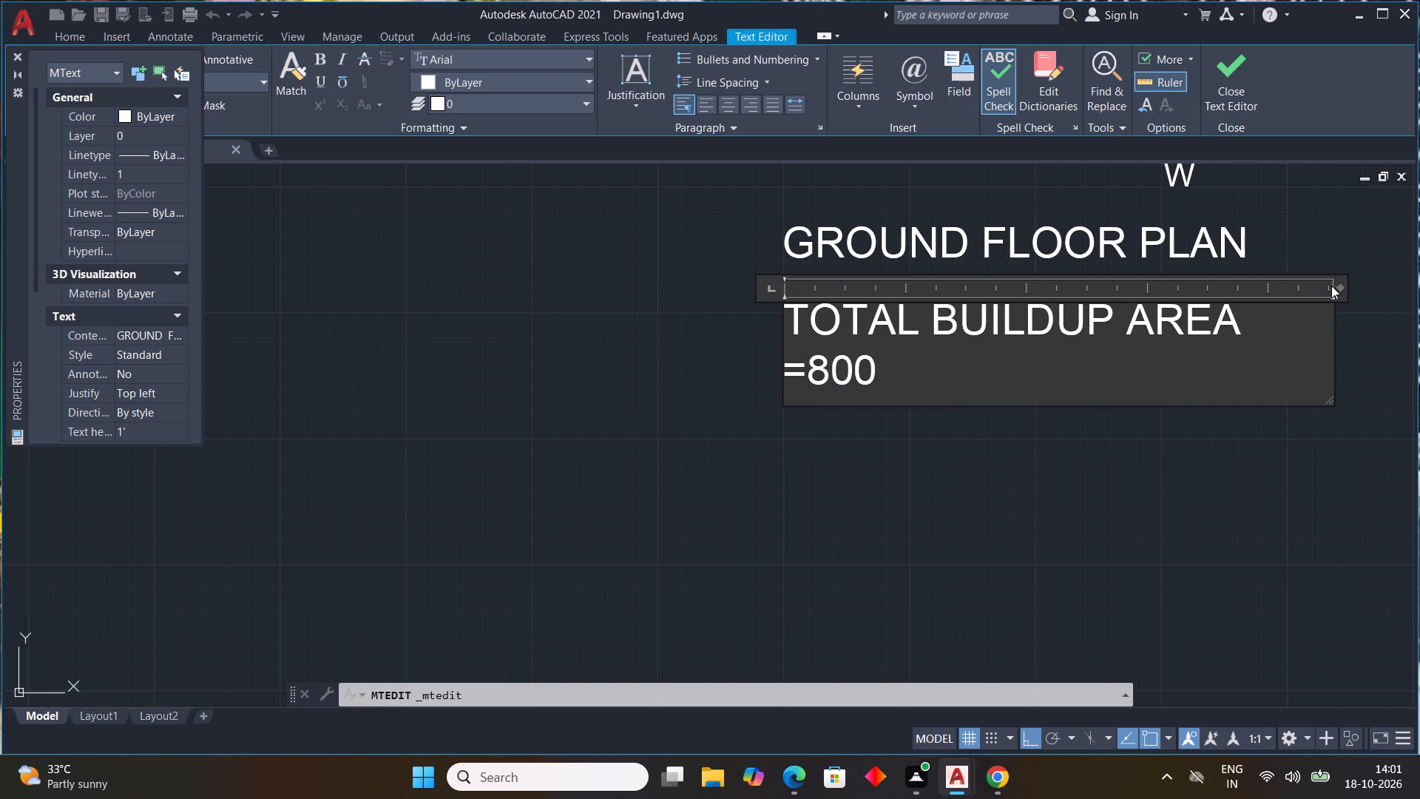
{"action": "left_click_drag", "start_coordinate": [1338, 289], "coordinate": [1363, 289]}
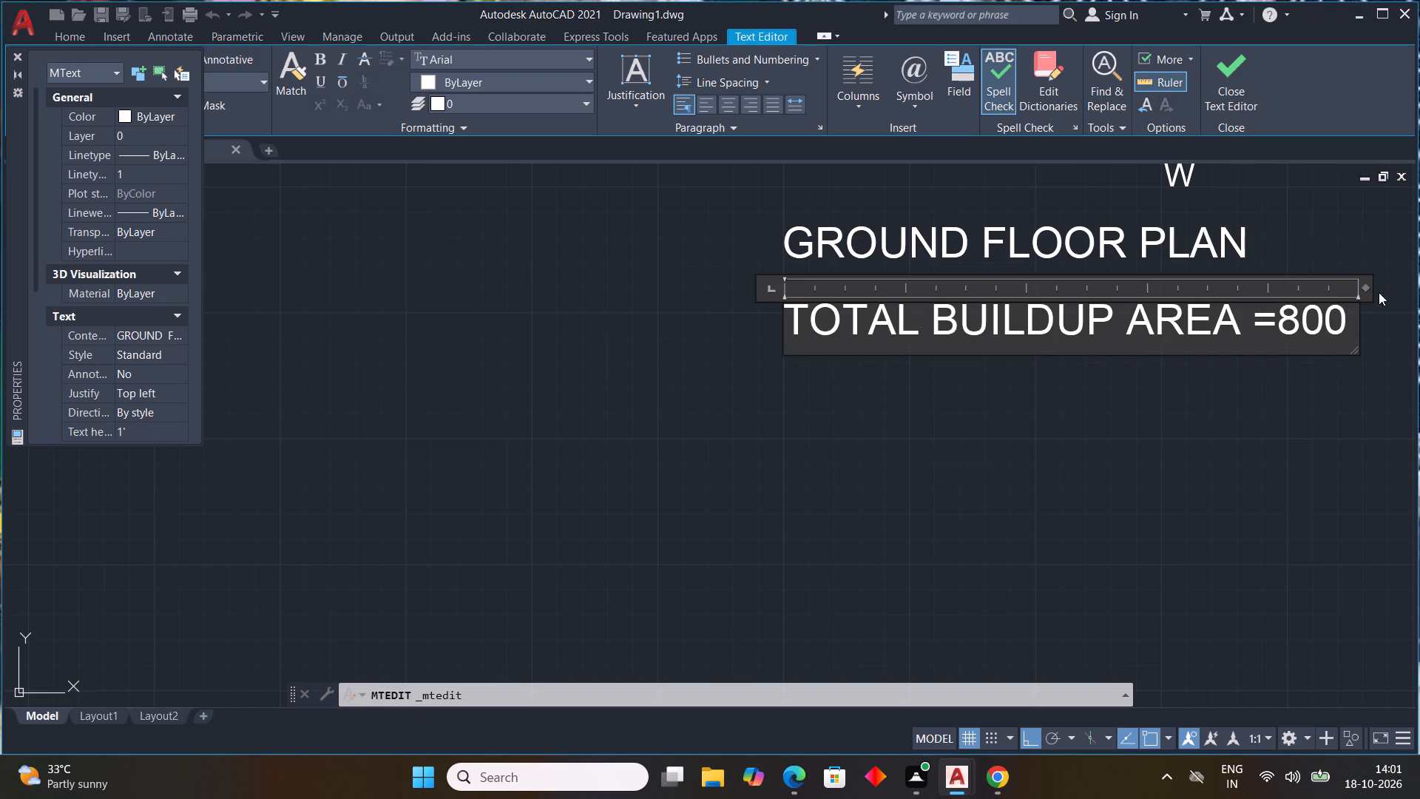
{"action": "left_click_drag", "start_coordinate": [1370, 289], "coordinate": [1388, 289]}
{"action": "key", "text": "s"}
{"action": "left_click_drag", "start_coordinate": [1387, 289], "coordinate": [1417, 283]}
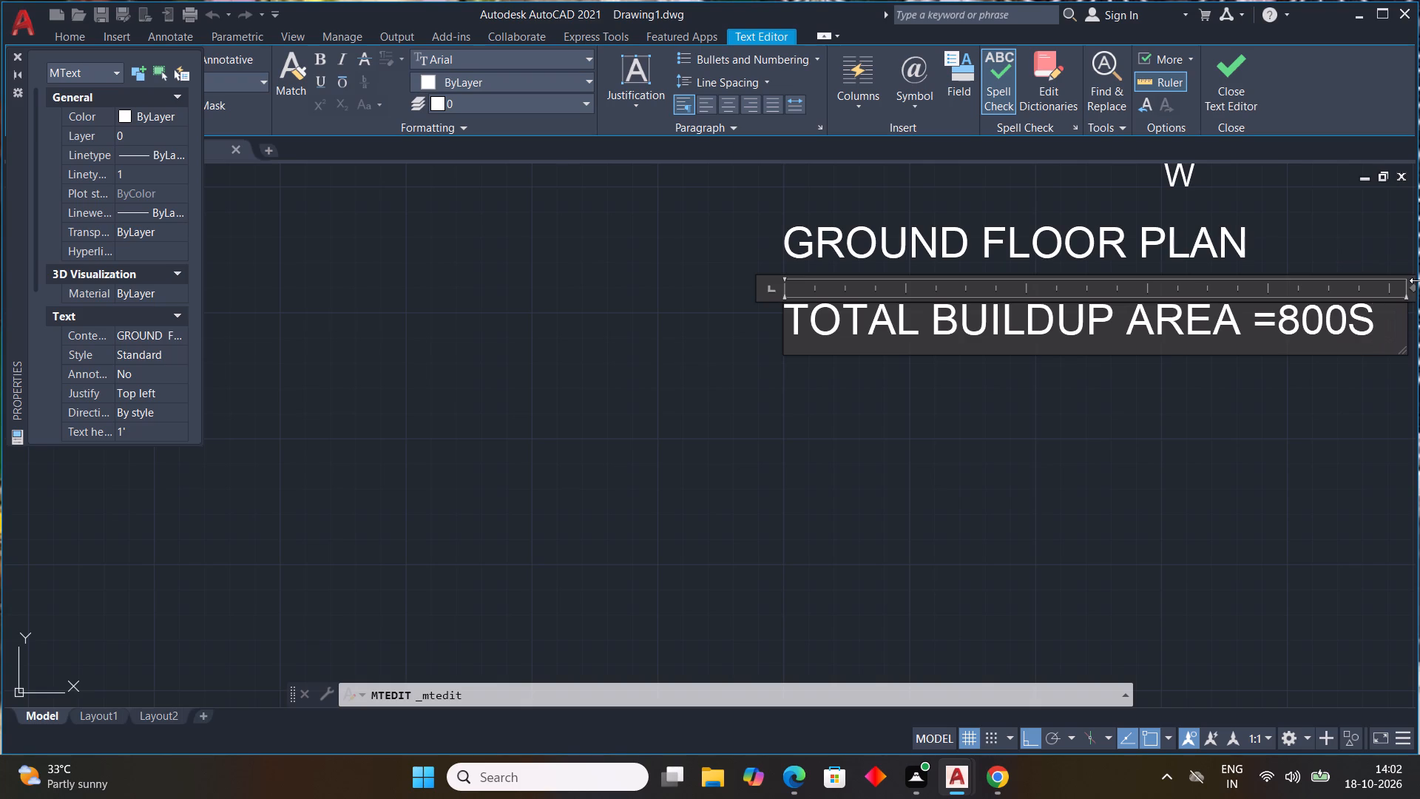
{"action": "key", "text": "q"}
{"action": "left_click", "coordinate": [1075, 407]}
Copy the TOTAL BUILDUP AREA =800Sq note about 32' horizontally, aligning it beneath the FIRST FLOOR PLAN label.
{"action": "middle_click_drag", "start_coordinate": [1072, 402], "coordinate": [641, 360]}
{"action": "scroll", "coordinate": [765, 361], "scroll_direction": "down", "scroll_amount": 3}
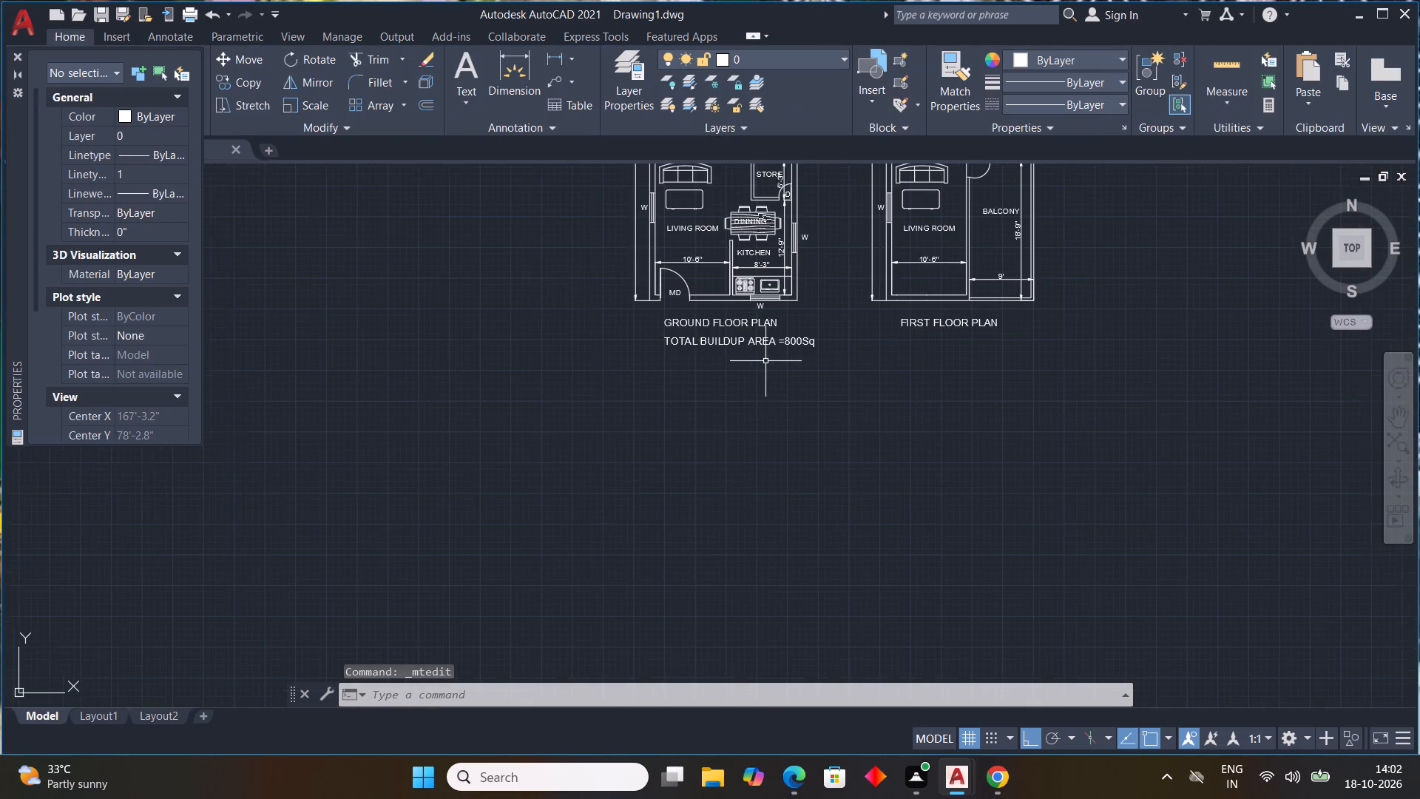
{"action": "scroll", "coordinate": [760, 350], "scroll_direction": "up", "scroll_amount": 1}
{"action": "left_click", "coordinate": [716, 337]}
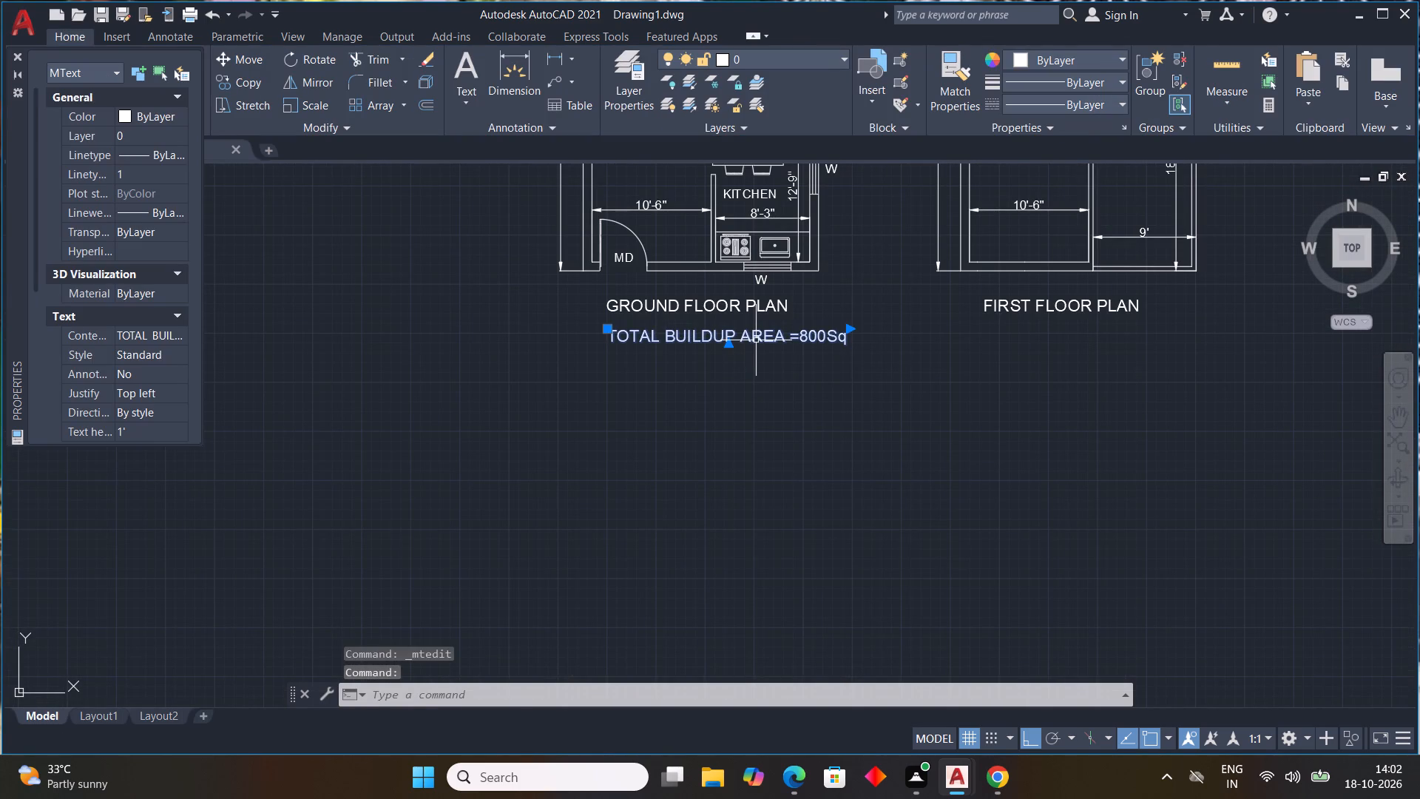
{"action": "type", "text": "co"}
{"action": "key", "text": "space"}
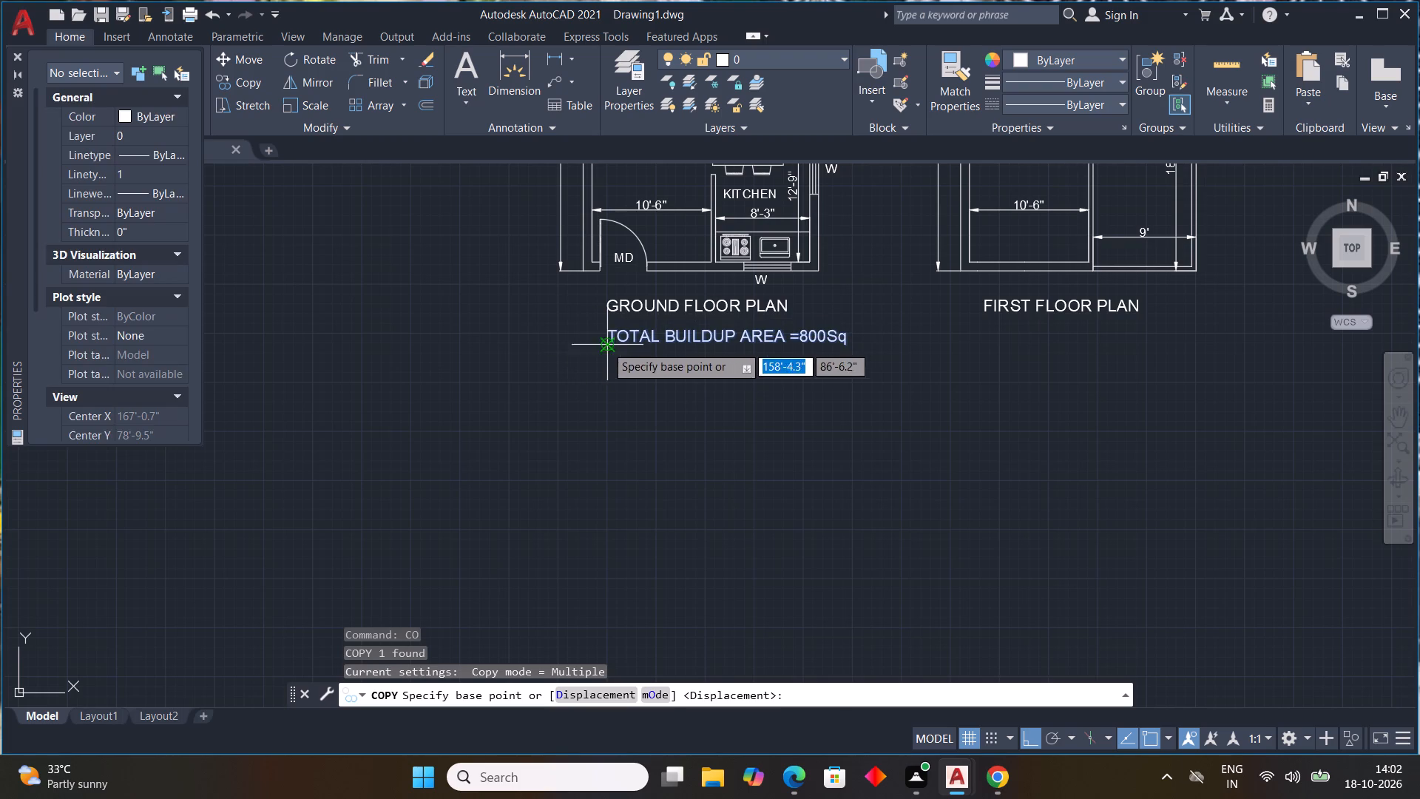
{"action": "left_click", "coordinate": [603, 340]}
{"action": "scroll", "coordinate": [985, 389], "scroll_direction": "up", "scroll_amount": 3}
{"action": "scroll", "coordinate": [993, 379], "scroll_direction": "down", "scroll_amount": 1}
{"action": "middle_click_drag", "start_coordinate": [993, 383], "coordinate": [931, 473]}
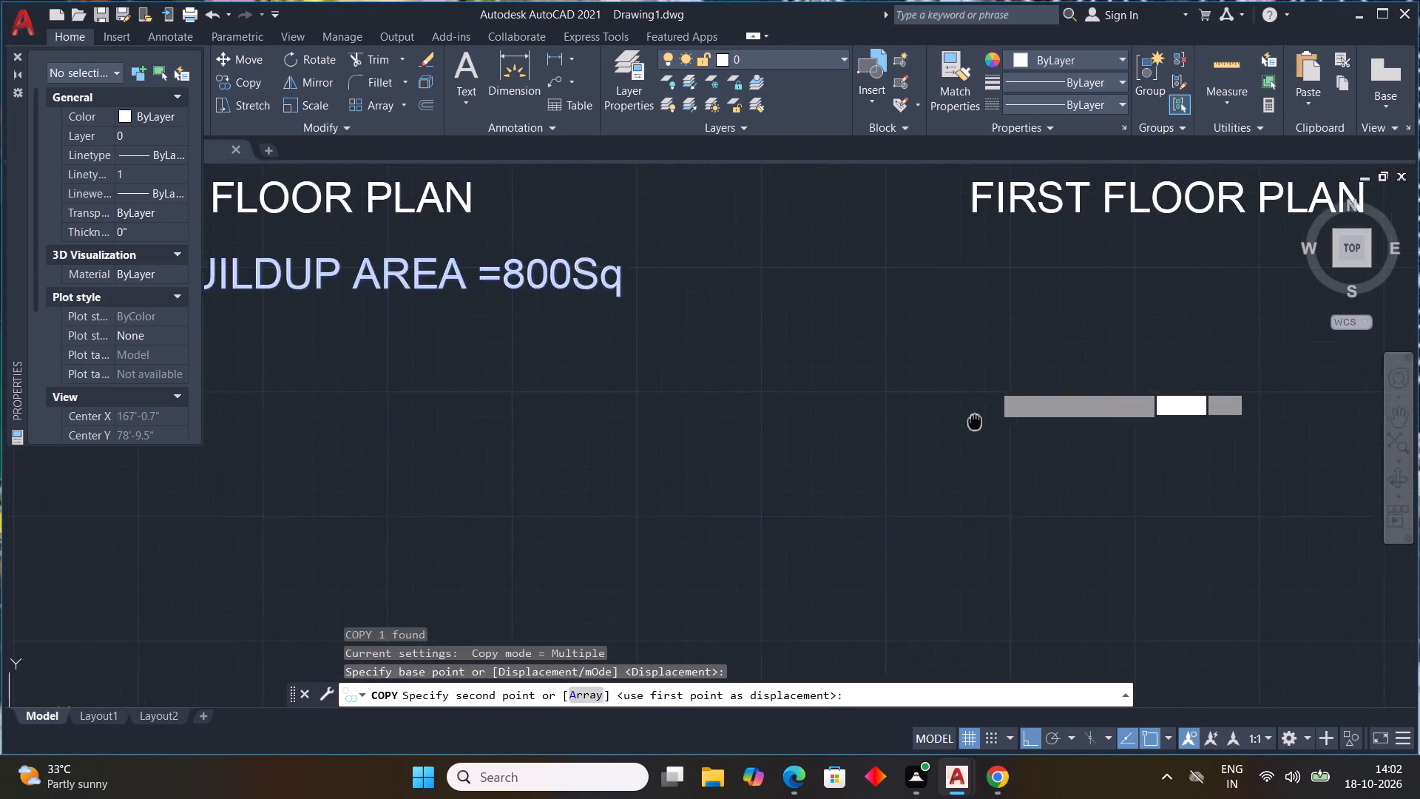
{"action": "middle_click_drag", "start_coordinate": [931, 473], "coordinate": [839, 543]}
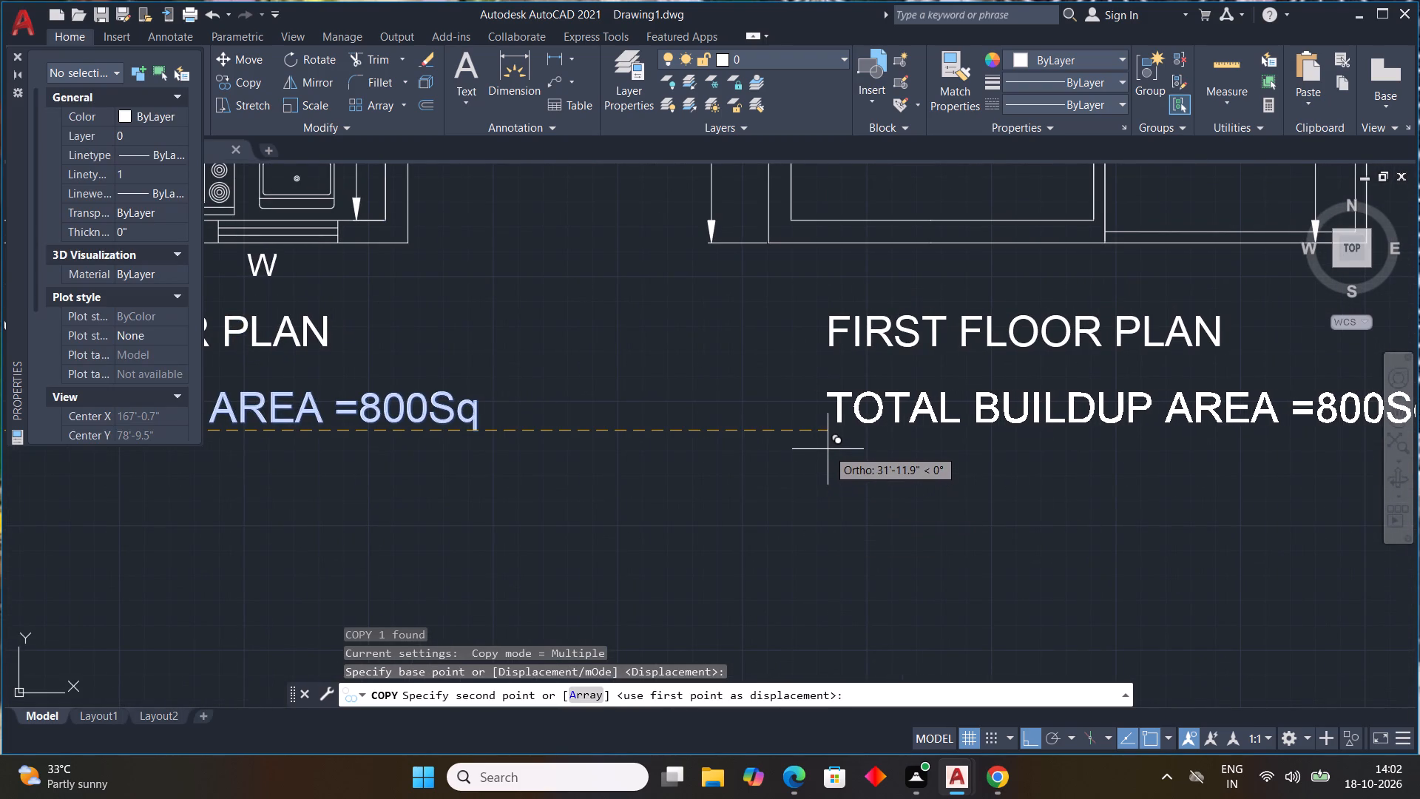
{"action": "left_click", "coordinate": [826, 448]}
{"action": "key", "text": "Escape"}
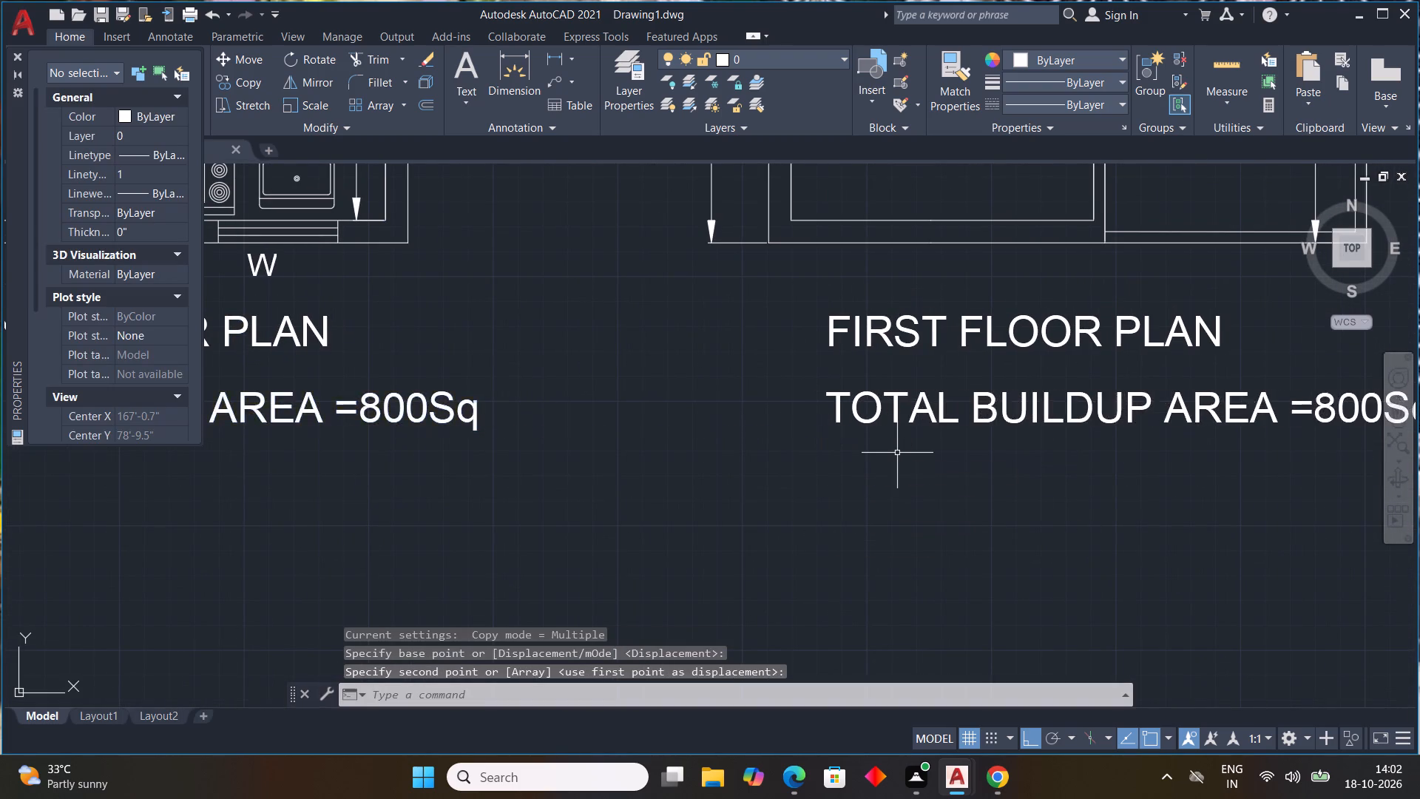
Append ft to the TOTAL BUILDUP AREA =800Sq note under the ground floor plan, widening its text box to fit one line.
{"action": "scroll", "coordinate": [890, 457], "scroll_direction": "down", "scroll_amount": 4}
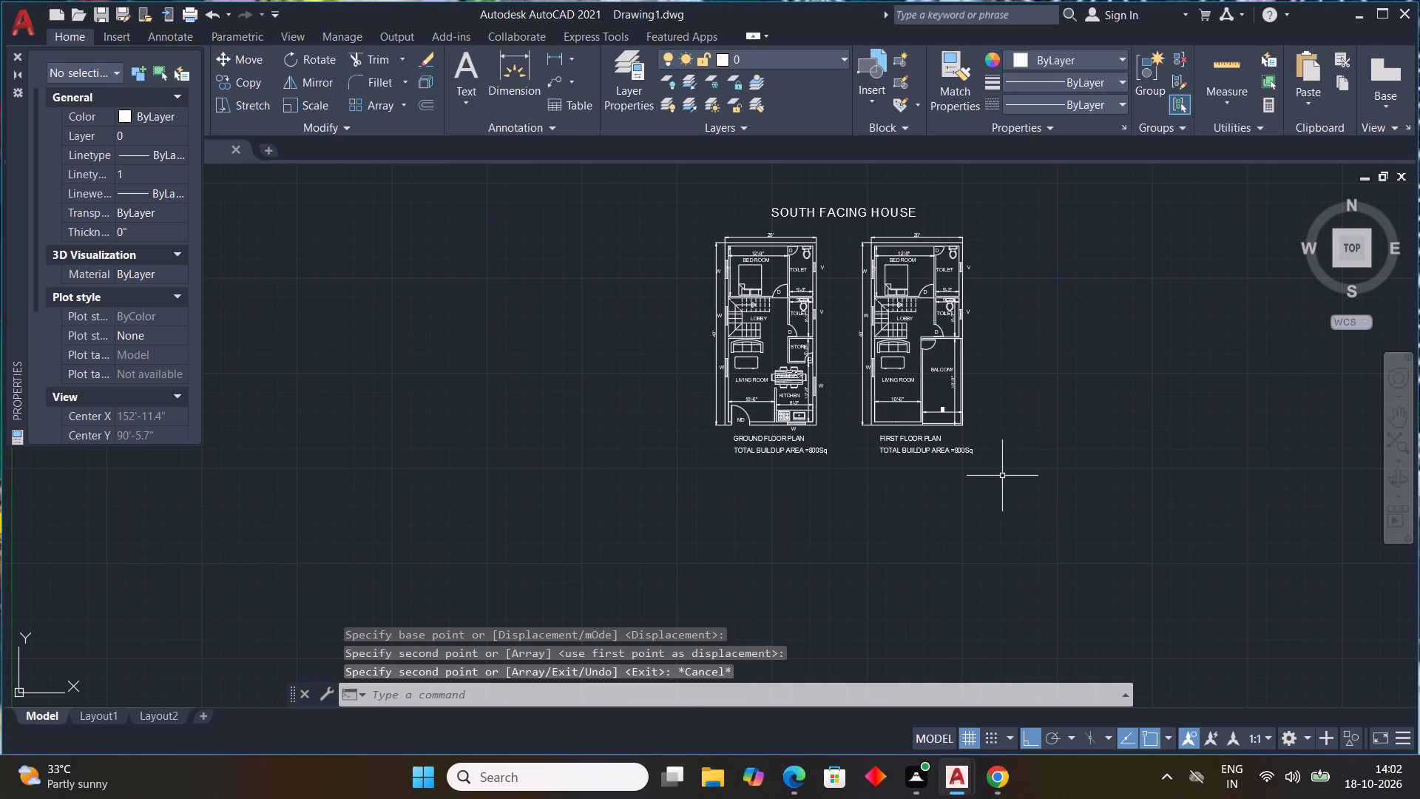
{"action": "scroll", "coordinate": [832, 458], "scroll_direction": "up", "scroll_amount": 1}
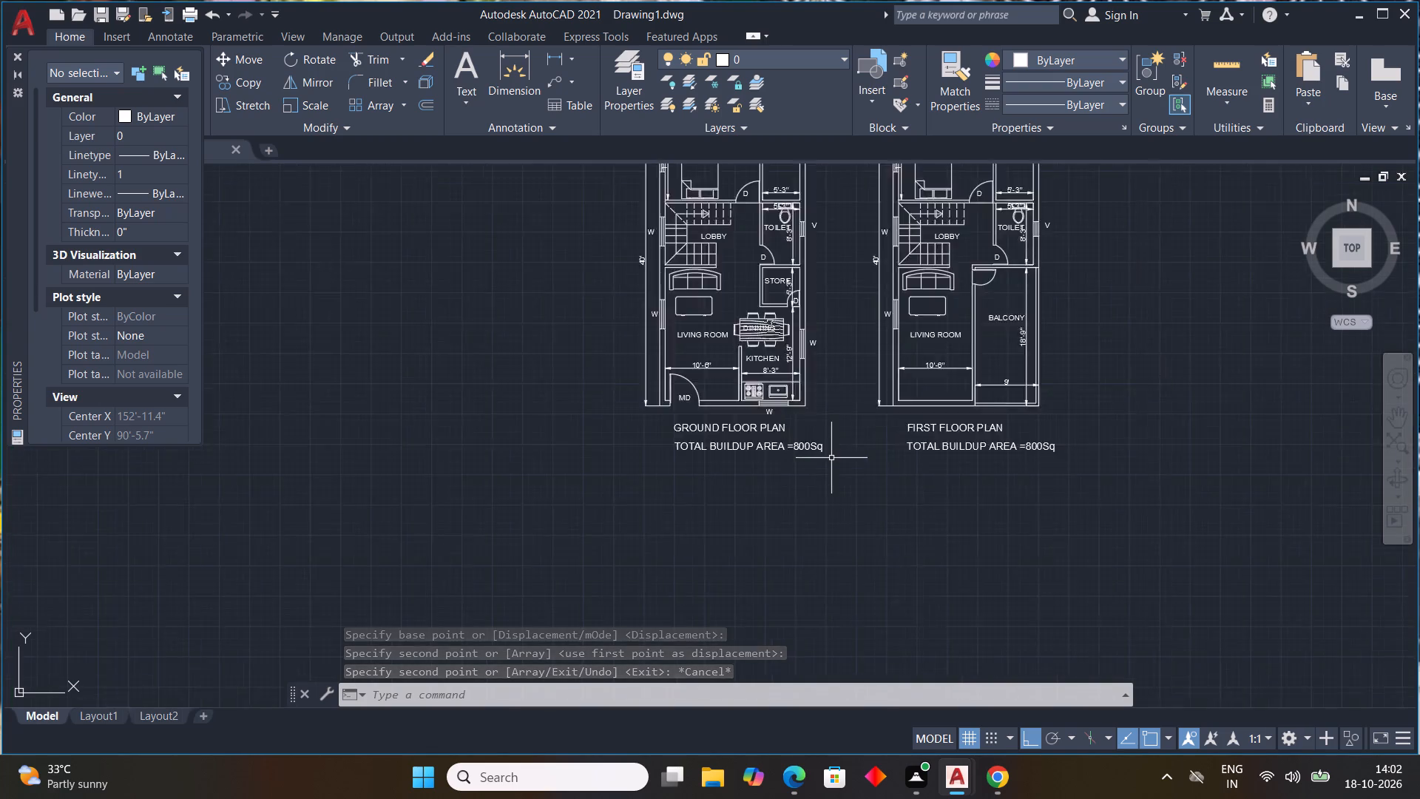
{"action": "scroll", "coordinate": [831, 458], "scroll_direction": "up", "scroll_amount": 2}
{"action": "double_click", "coordinate": [790, 435]}
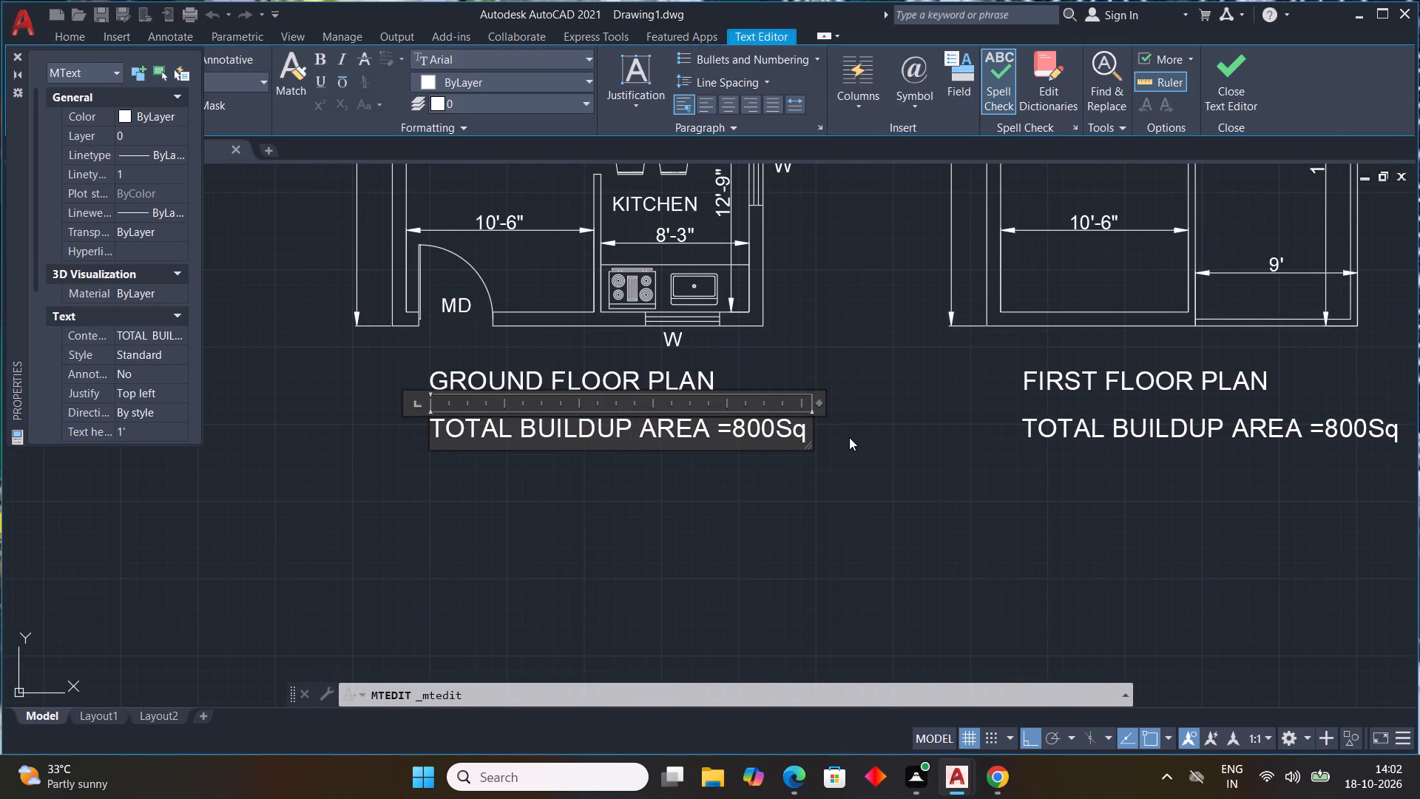
{"action": "left_click_drag", "start_coordinate": [820, 405], "coordinate": [860, 401]}
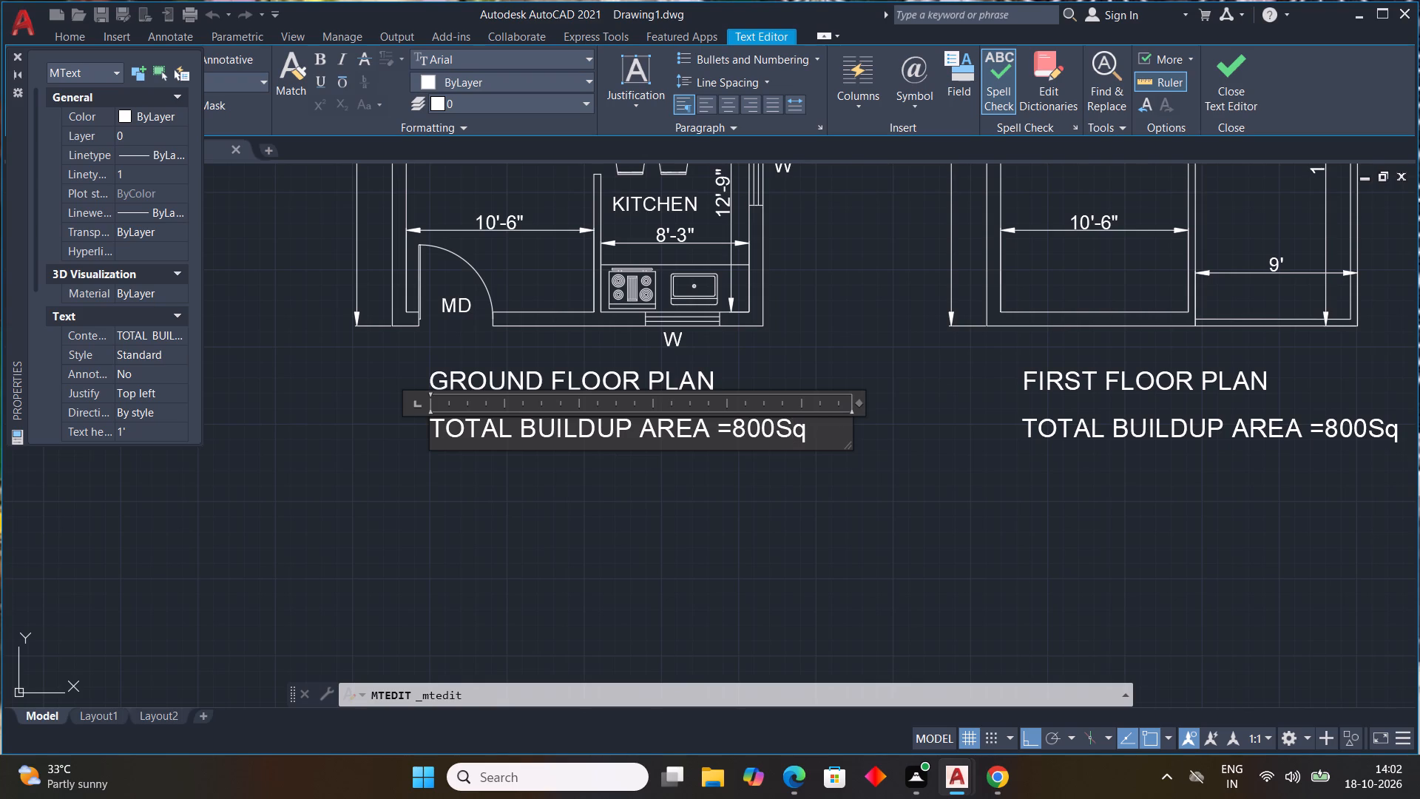
{"action": "left_click", "coordinate": [828, 425]}
{"action": "key", "text": "space"}
{"action": "type", "text": "ft"}
{"action": "middle_click_drag", "start_coordinate": [949, 445], "coordinate": [393, 382]}
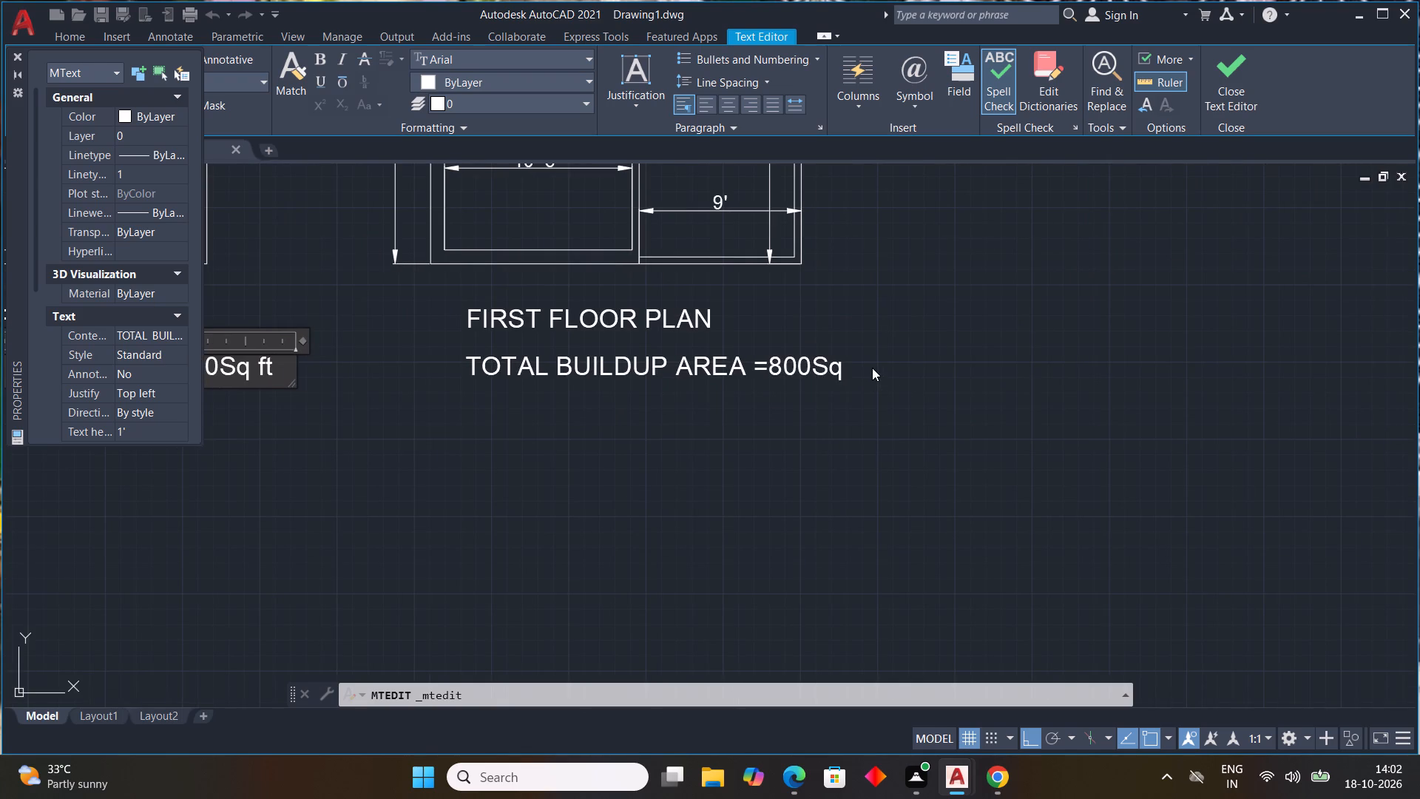
{"action": "left_click", "coordinate": [865, 364]}
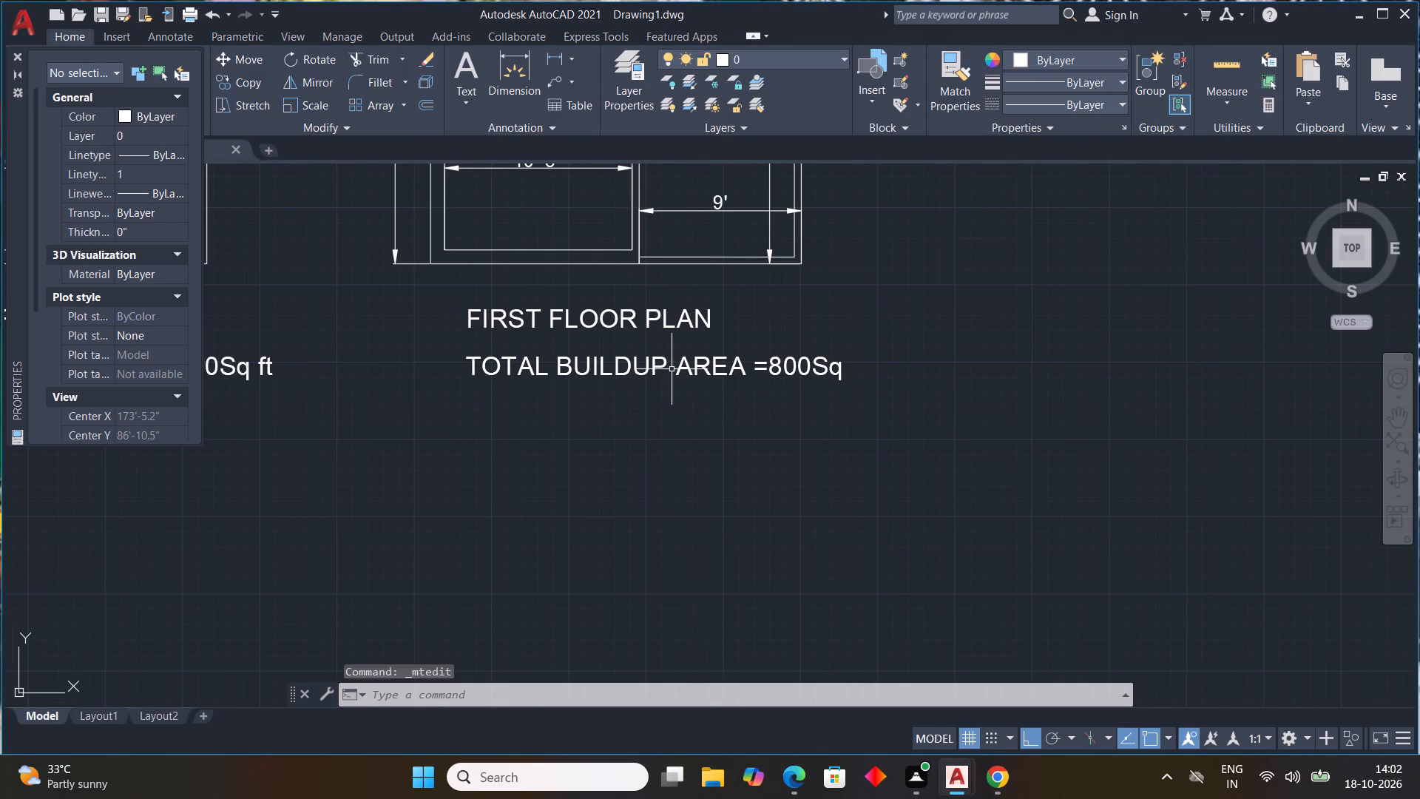
Append ft to the TOTAL BUILDUP AREA =800Sq note under the first floor plan, widening its text box to fit.
{"action": "double_click", "coordinate": [672, 368]}
{"action": "double_click", "coordinate": [713, 368]}
{"action": "scroll", "coordinate": [827, 388], "scroll_direction": "down", "scroll_amount": 2}
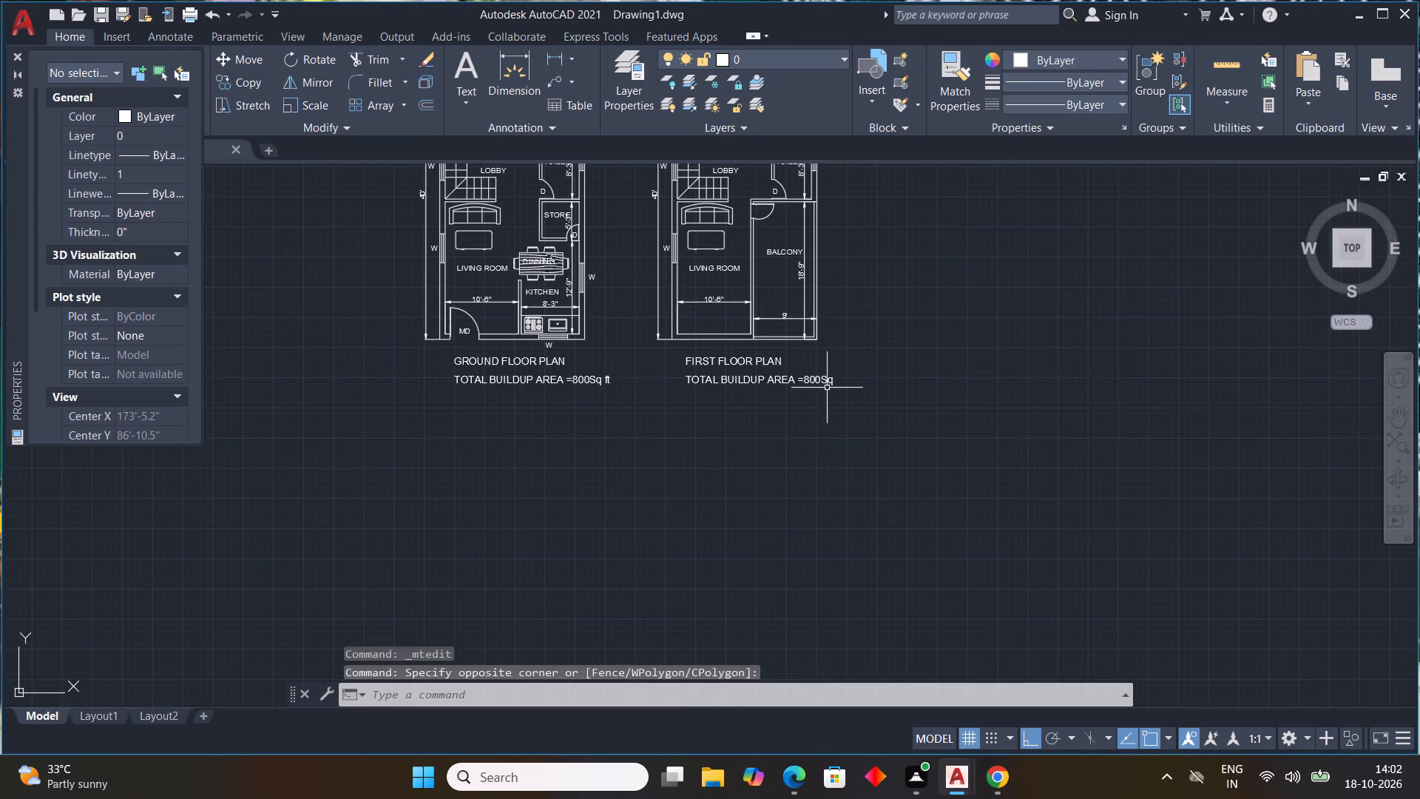
{"action": "double_click", "coordinate": [814, 382]}
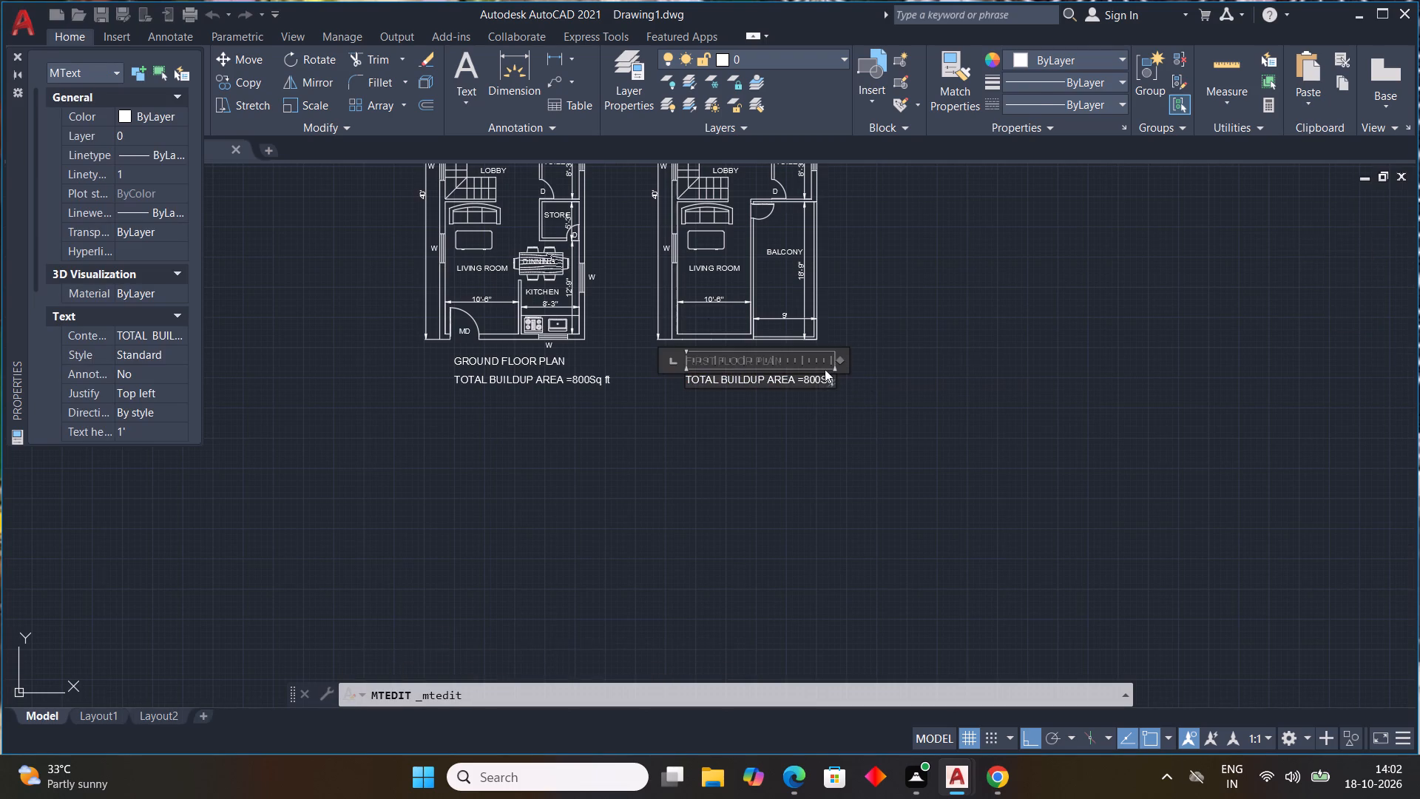
{"action": "scroll", "coordinate": [706, 322], "scroll_direction": "up", "scroll_amount": 3}
{"action": "scroll", "coordinate": [1089, 397], "scroll_direction": "down", "scroll_amount": 1}
{"action": "middle_click_drag", "start_coordinate": [1089, 397], "coordinate": [814, 281]}
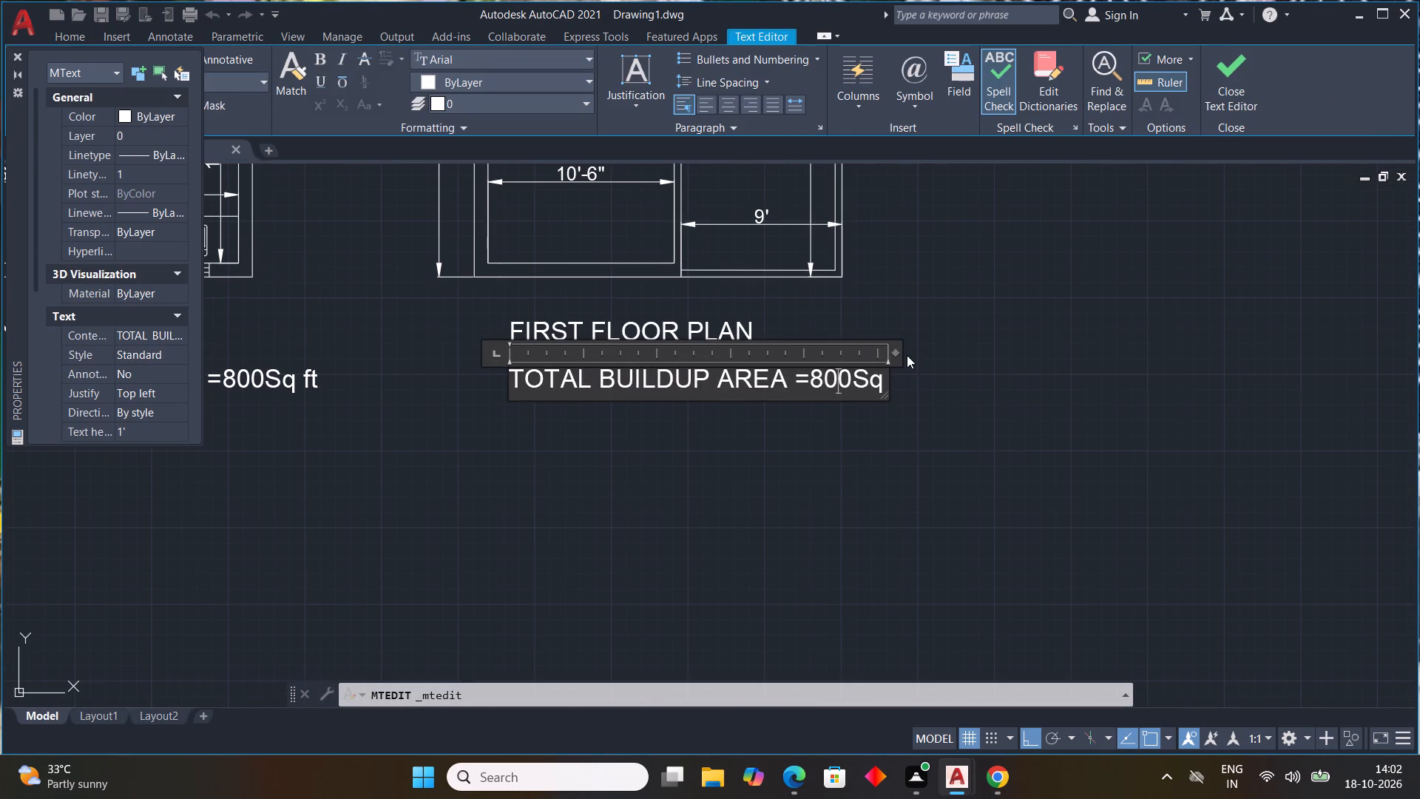
{"action": "left_click_drag", "start_coordinate": [893, 355], "coordinate": [942, 351]}
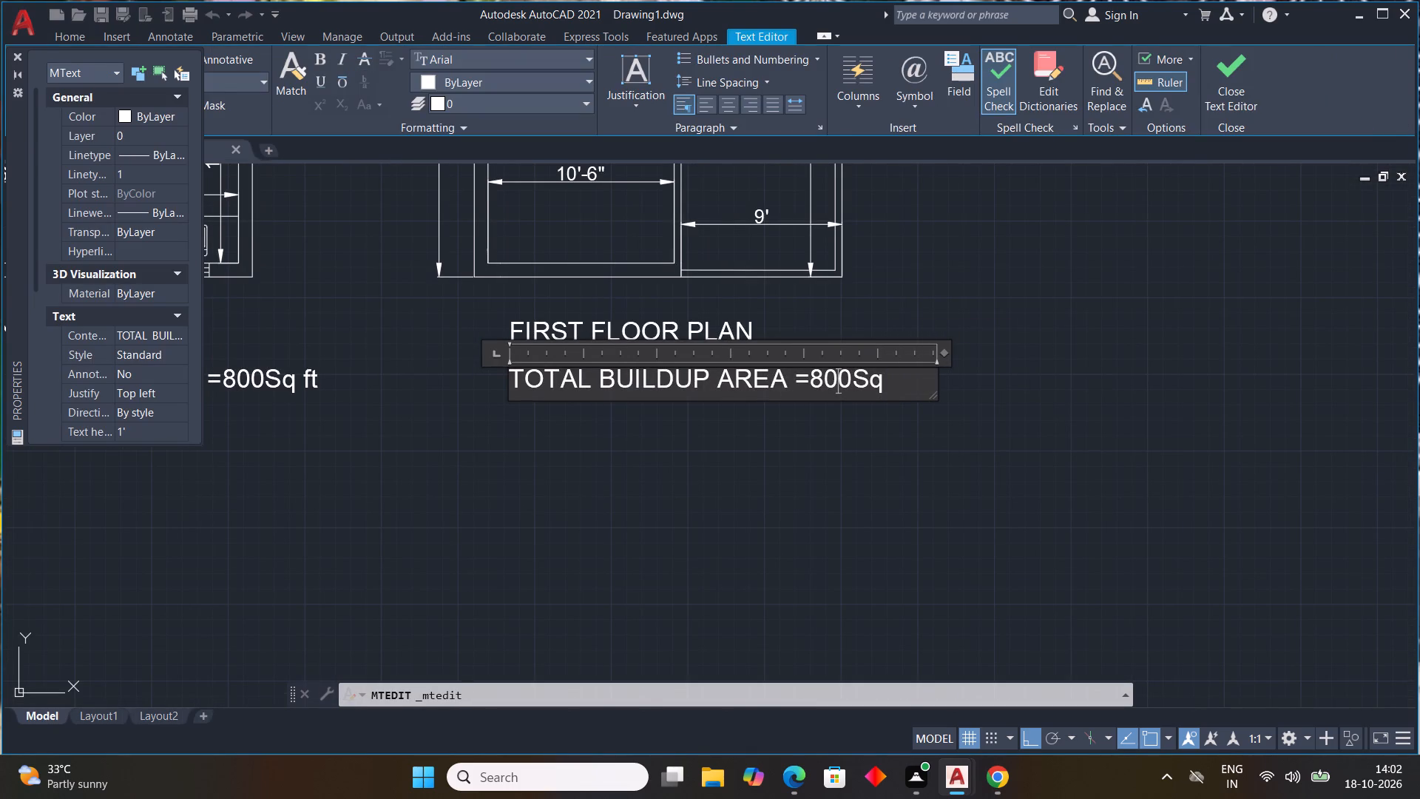
{"action": "left_click", "coordinate": [905, 379]}
{"action": "key", "text": "f"}
{"action": "key", "text": "t"}
{"action": "left_click", "coordinate": [1001, 391]}
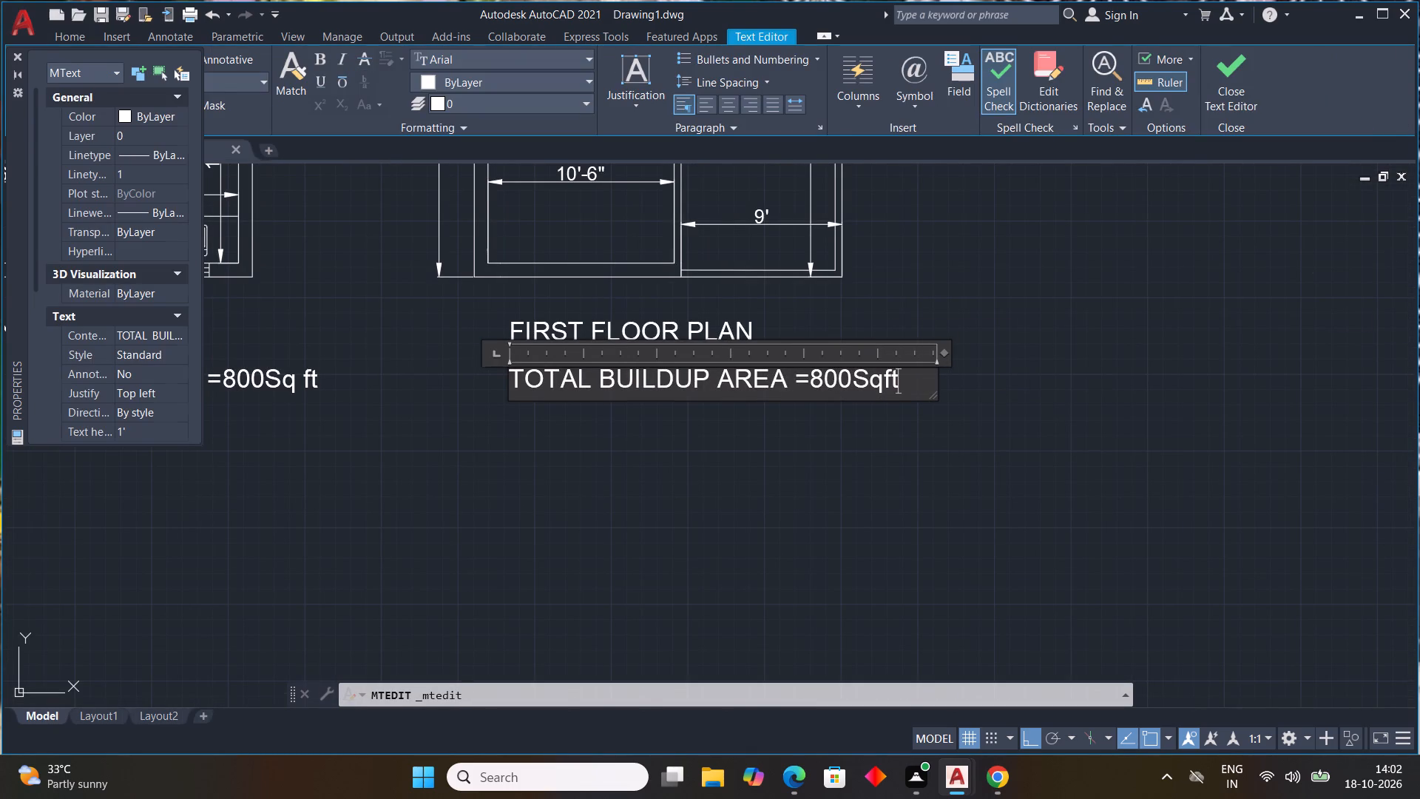
Review both finished floor plans, checking the room labels, dimensions, title and buildup area notes.
{"action": "scroll", "coordinate": [946, 377], "scroll_direction": "down", "scroll_amount": 6}
{"action": "scroll", "coordinate": [890, 365], "scroll_direction": "up", "scroll_amount": 2}
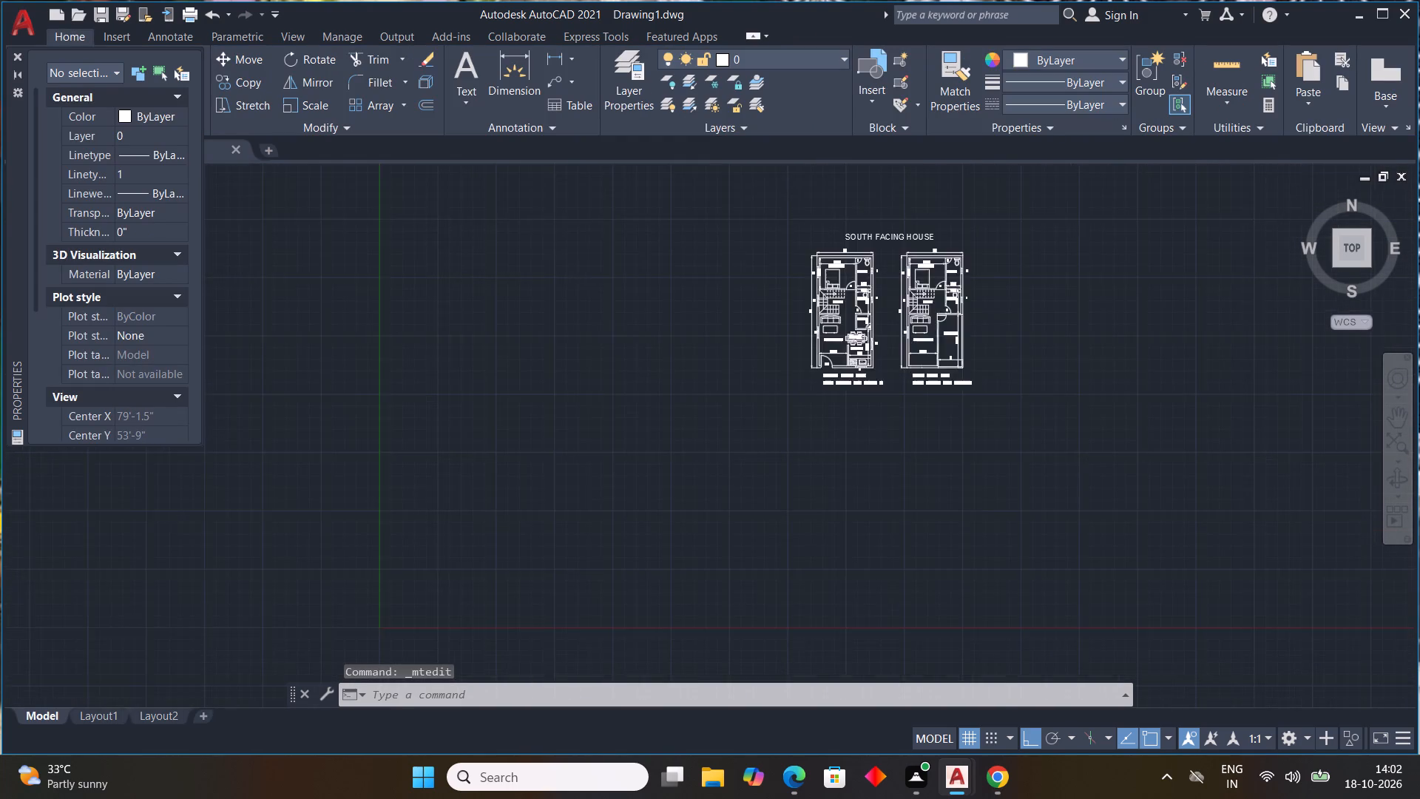
{"action": "middle_click_drag", "start_coordinate": [890, 365], "coordinate": [878, 391]}
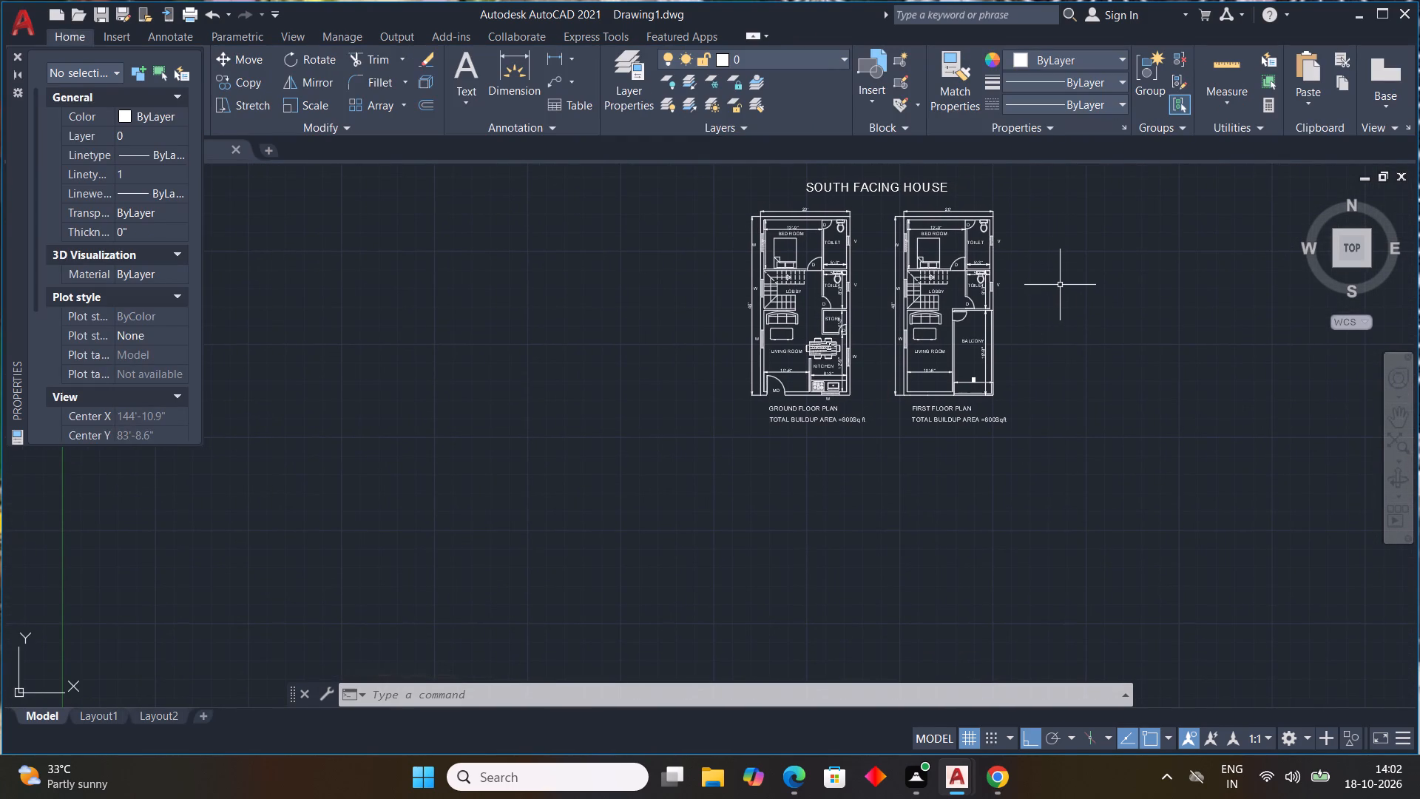
{"action": "middle_click_drag", "start_coordinate": [899, 207], "coordinate": [888, 277]}
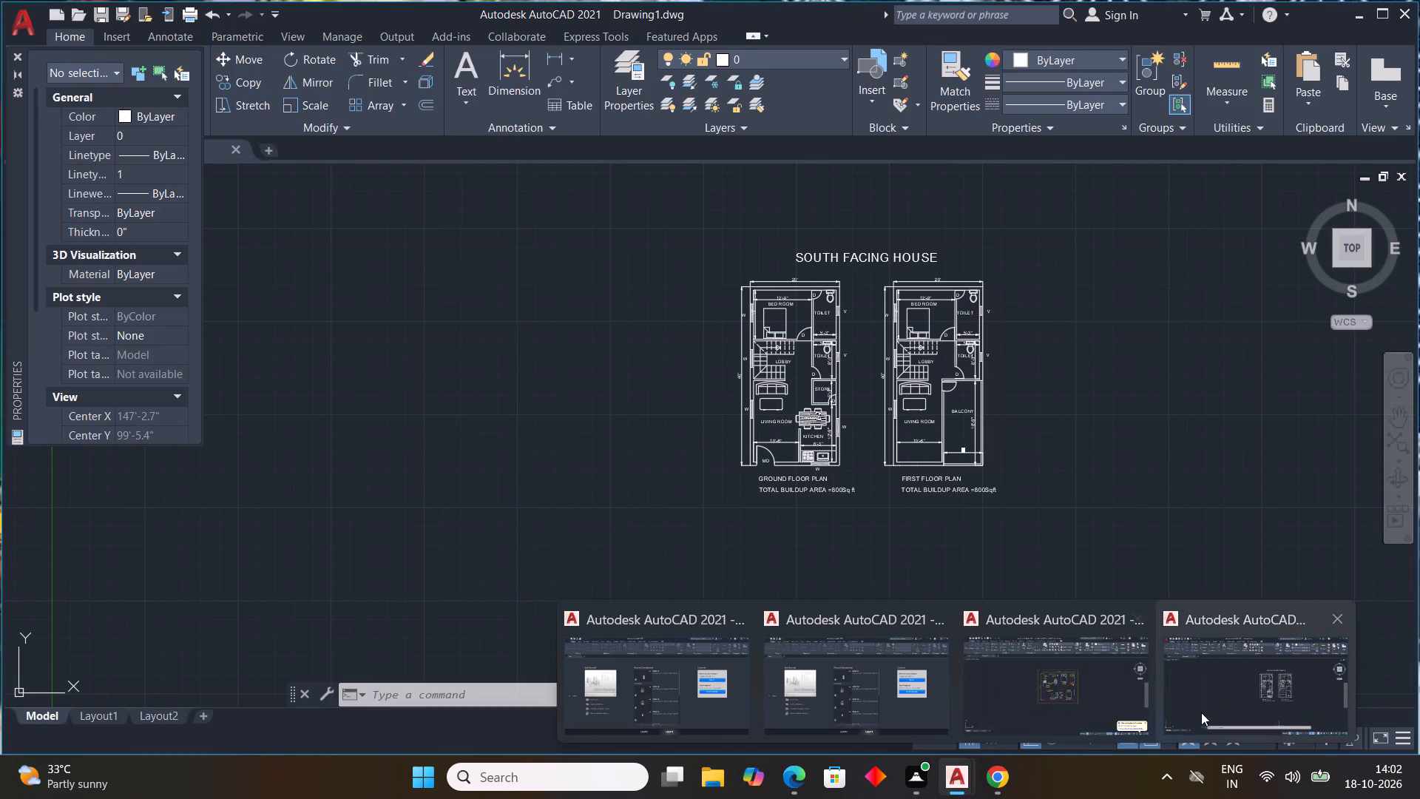
{"action": "left_click", "coordinate": [1228, 687]}
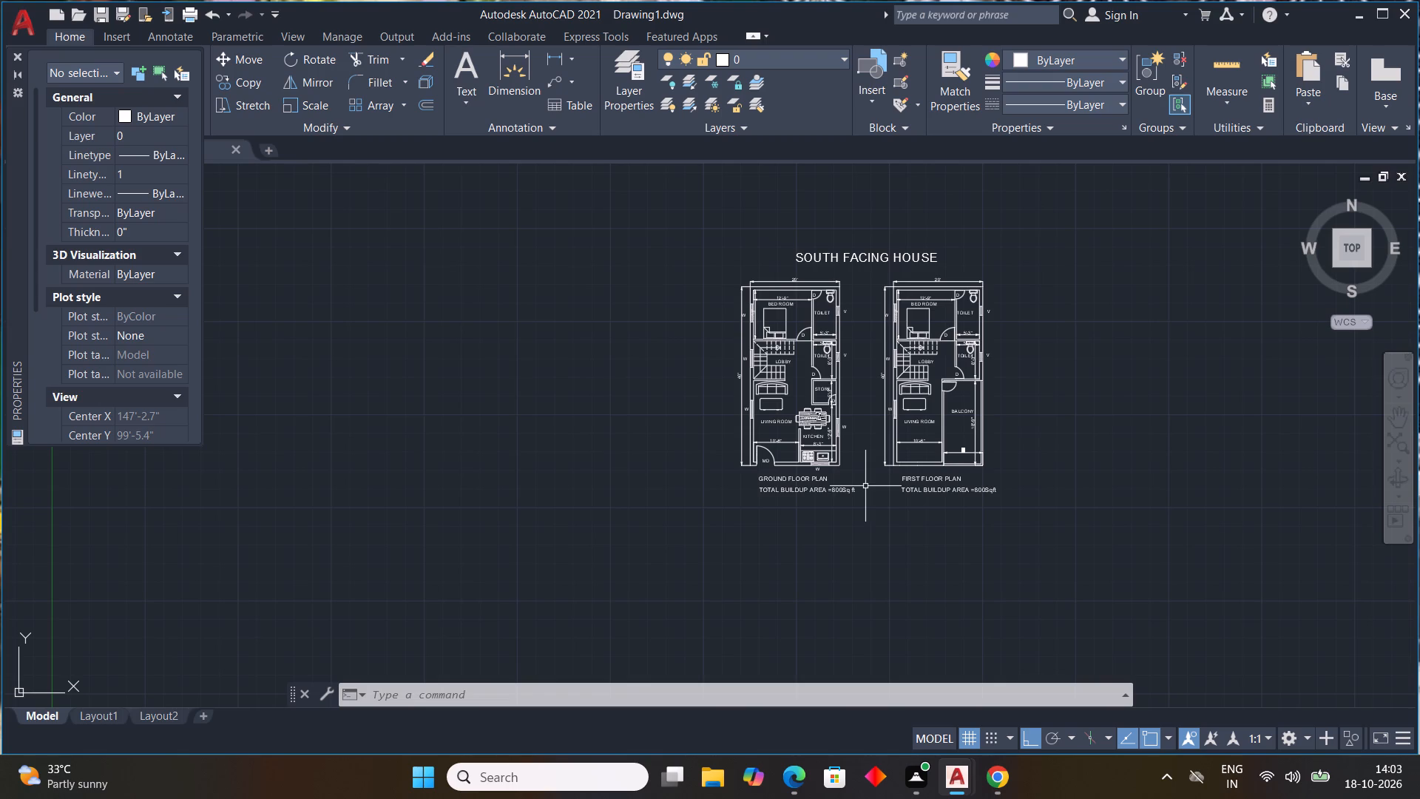
{"action": "scroll", "coordinate": [870, 368], "scroll_direction": "down", "scroll_amount": 2}
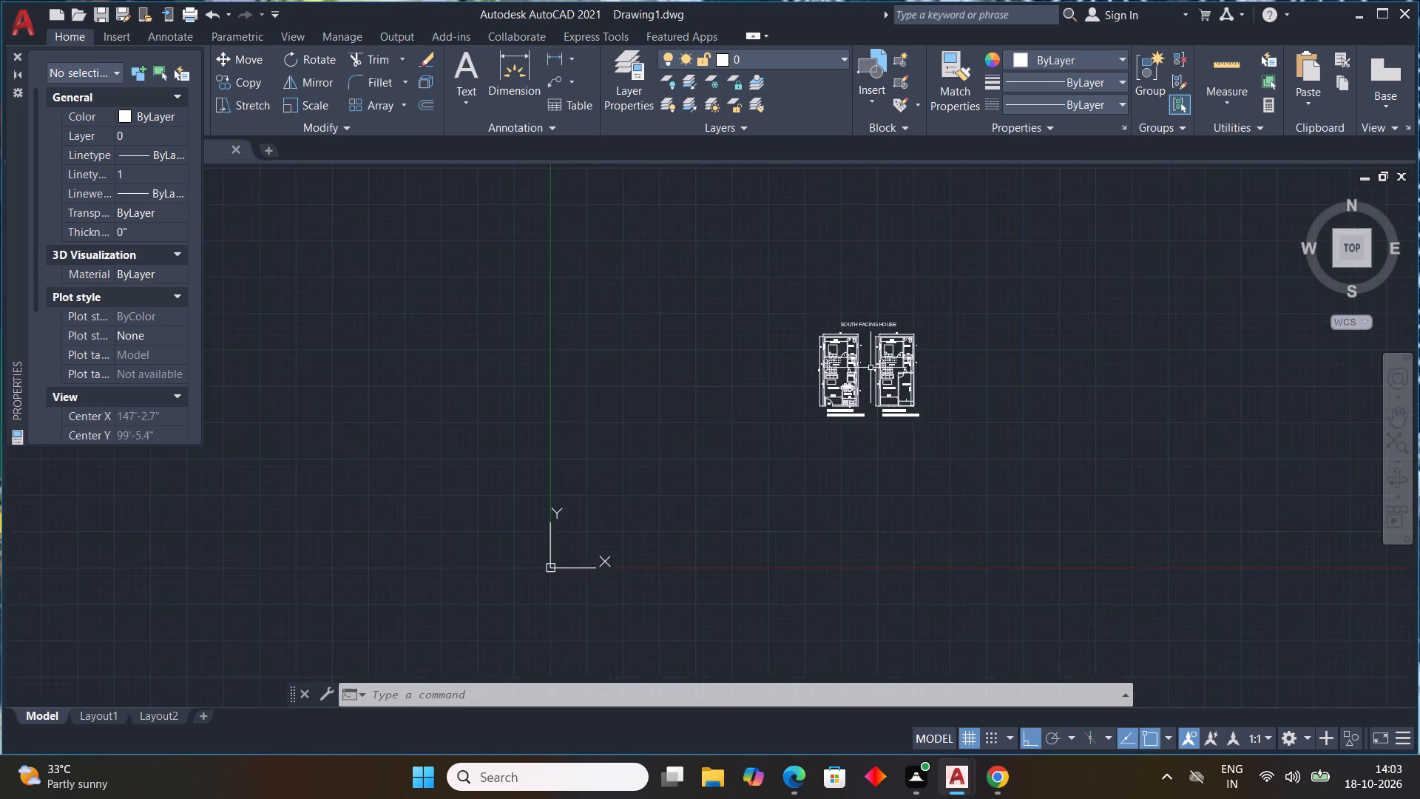
{"action": "scroll", "coordinate": [870, 368], "scroll_direction": "down", "scroll_amount": 1}
{"action": "scroll", "coordinate": [870, 368], "scroll_direction": "up", "scroll_amount": 5}
{"action": "scroll", "coordinate": [861, 376], "scroll_direction": "down", "scroll_amount": 4}
{"action": "scroll", "coordinate": [858, 382], "scroll_direction": "up", "scroll_amount": 3}
{"action": "scroll", "coordinate": [858, 382], "scroll_direction": "down", "scroll_amount": 2}
{"action": "scroll", "coordinate": [858, 382], "scroll_direction": "up", "scroll_amount": 4}
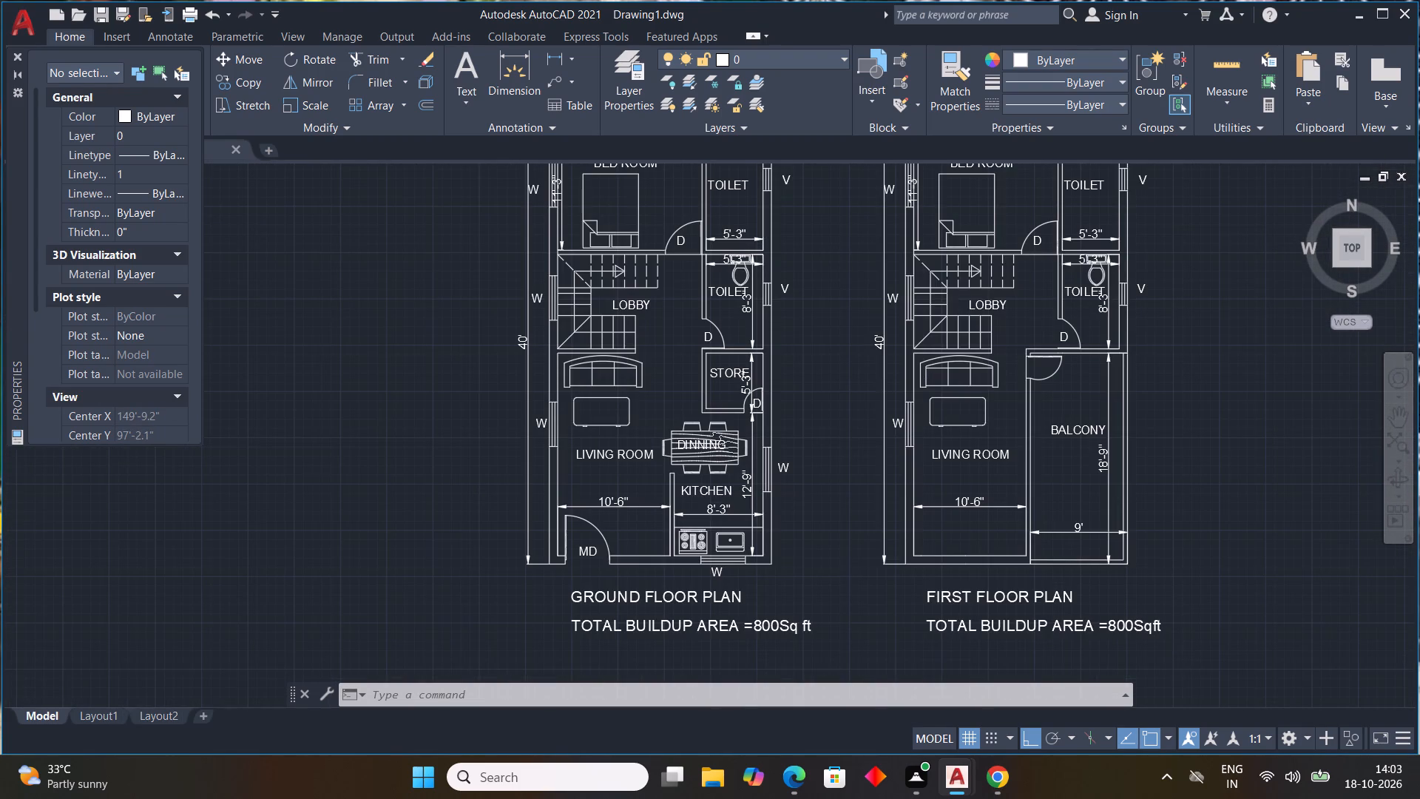
{"action": "scroll", "coordinate": [849, 403], "scroll_direction": "down", "scroll_amount": 2}
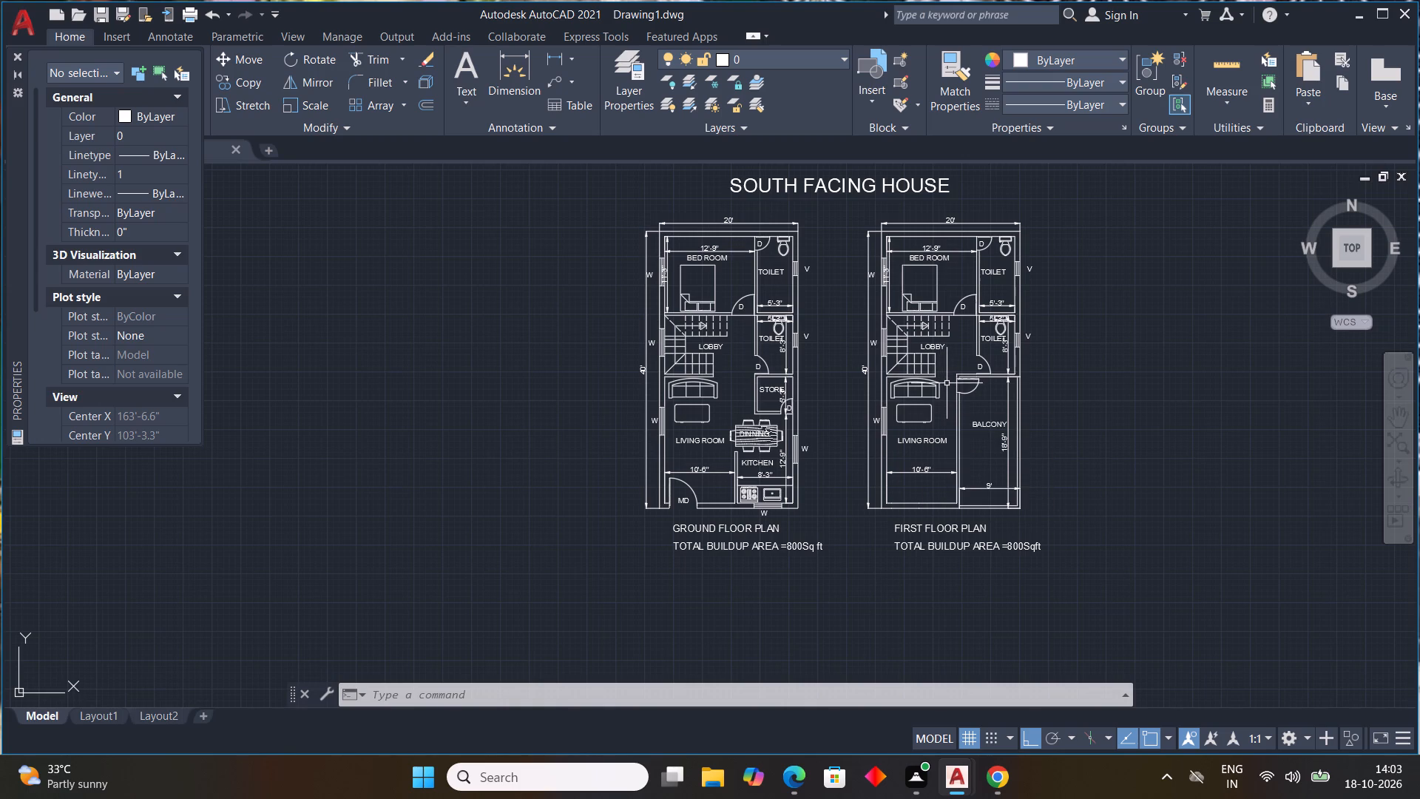
{"action": "scroll", "coordinate": [947, 386], "scroll_direction": "up", "scroll_amount": 1}
{"action": "scroll", "coordinate": [947, 378], "scroll_direction": "down", "scroll_amount": 4}
{"action": "scroll", "coordinate": [900, 376], "scroll_direction": "up", "scroll_amount": 4}
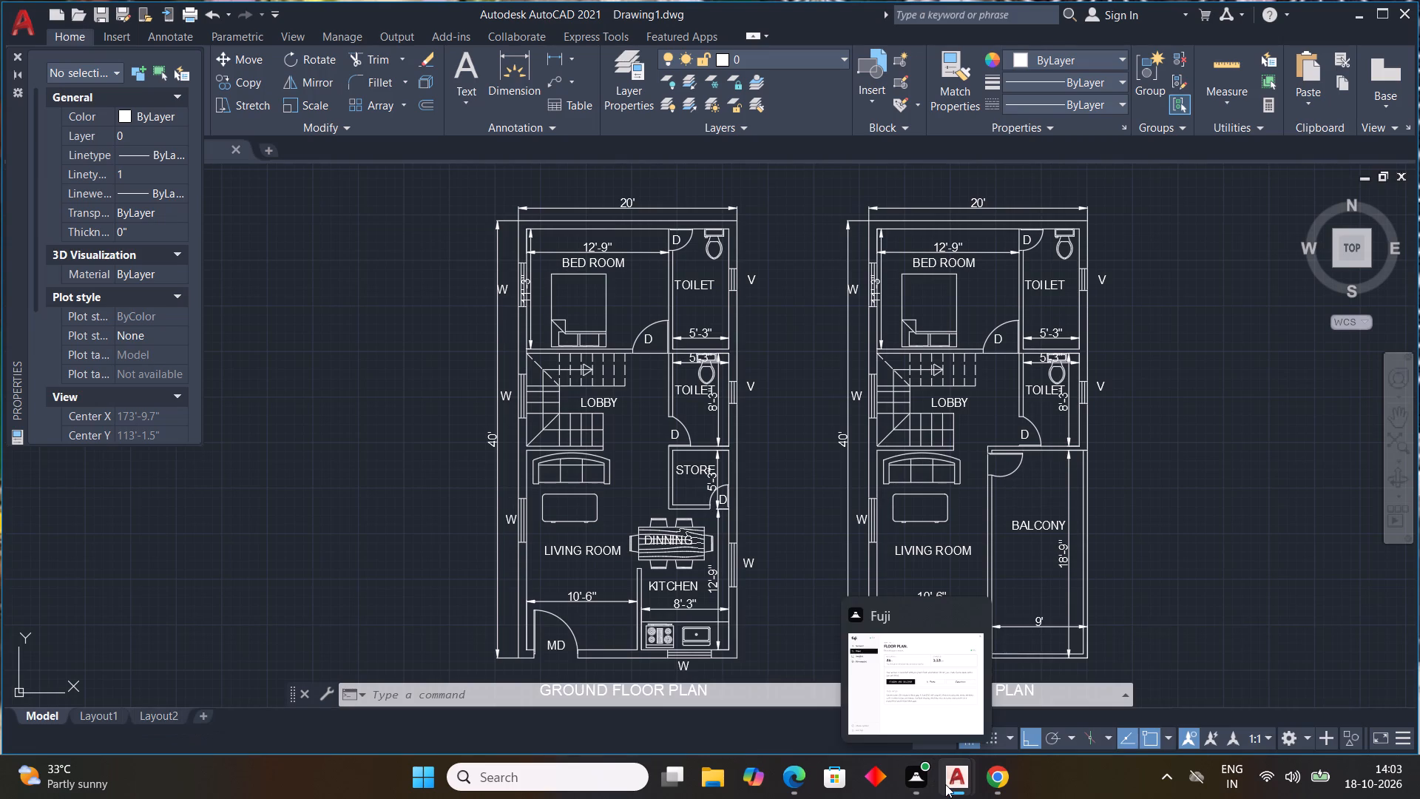
{"action": "left_click", "coordinate": [1208, 686]}
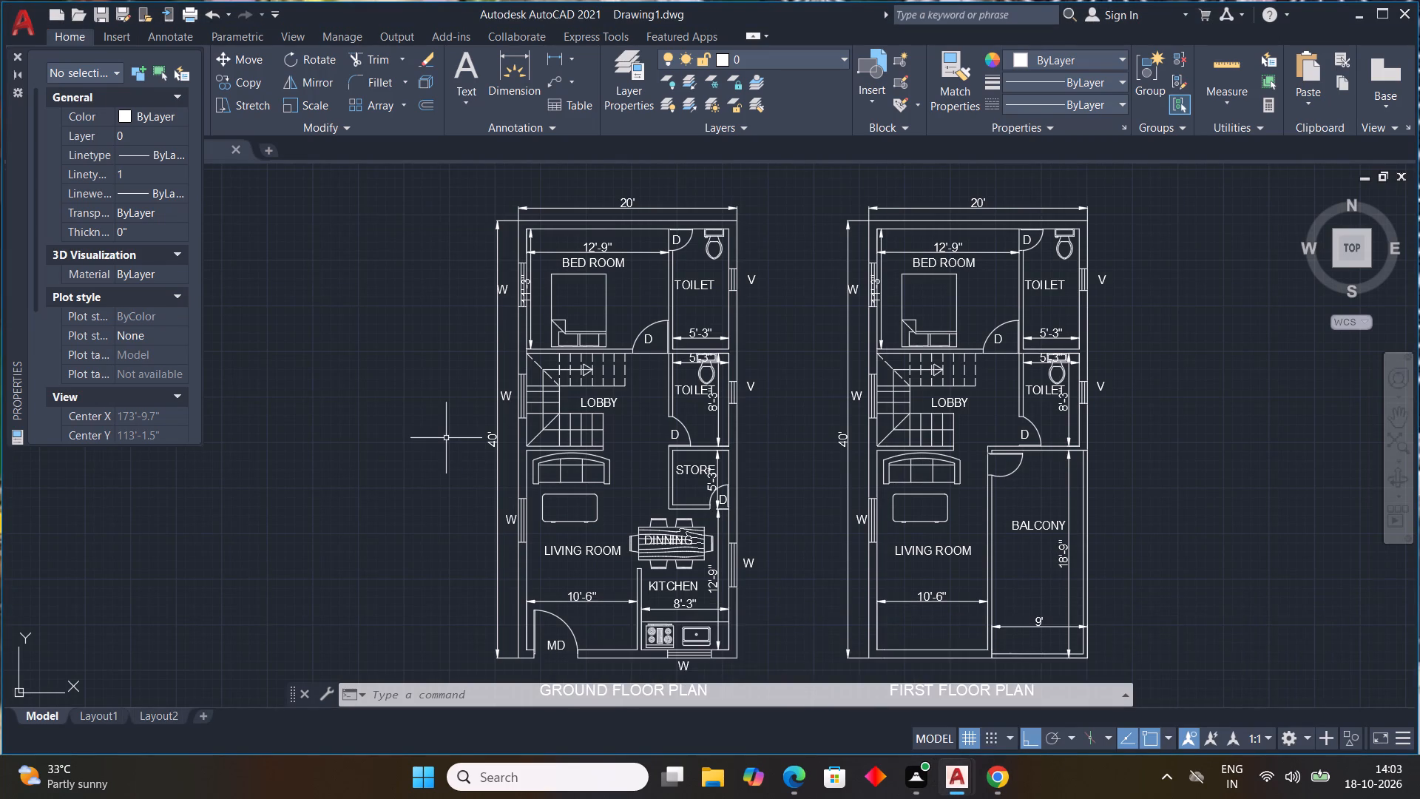
{"action": "scroll", "coordinate": [446, 437], "scroll_direction": "down", "scroll_amount": 2}
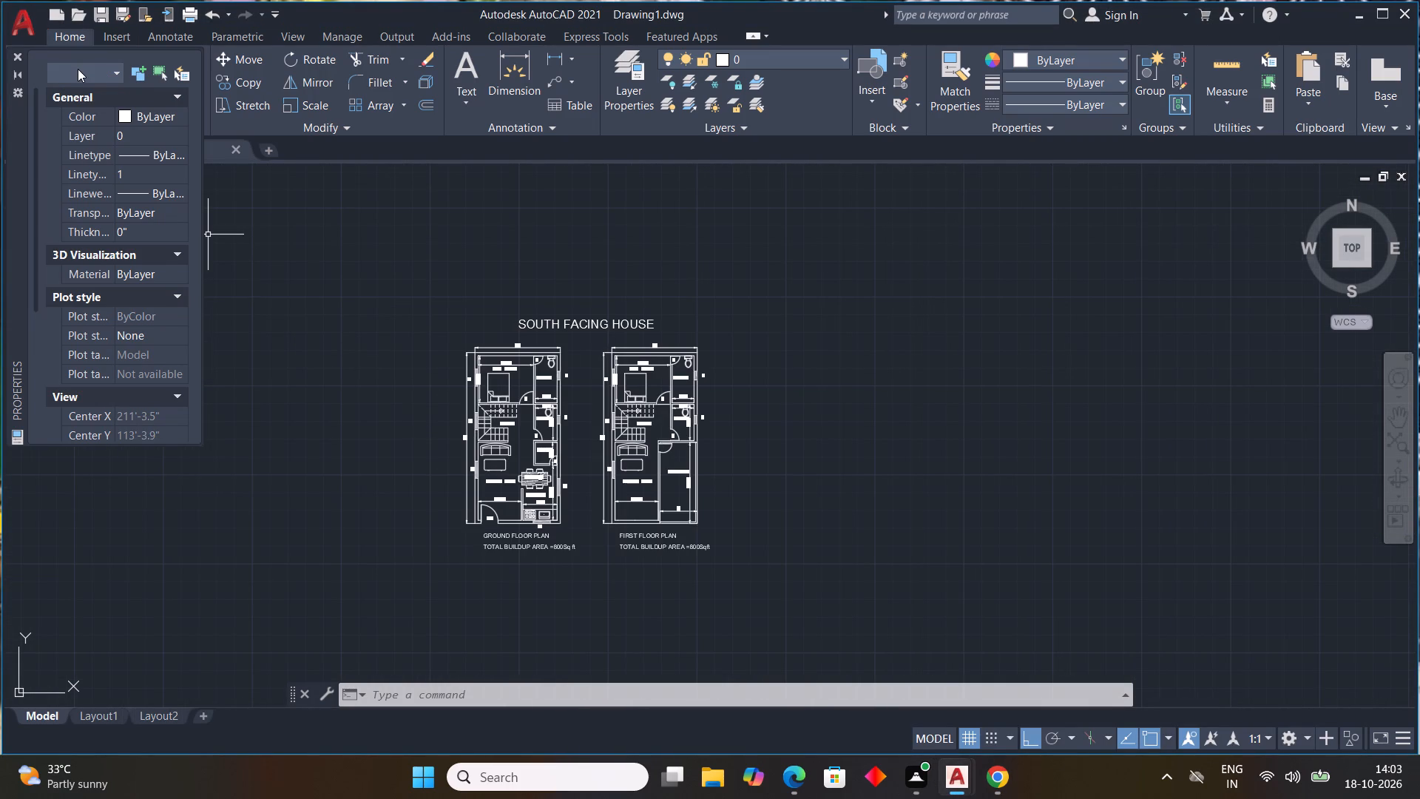
Save the drawing in Documents under the file name task 45 as an AutoCAD 2018 drawing.
{"action": "key", "text": "ctrl+s"}
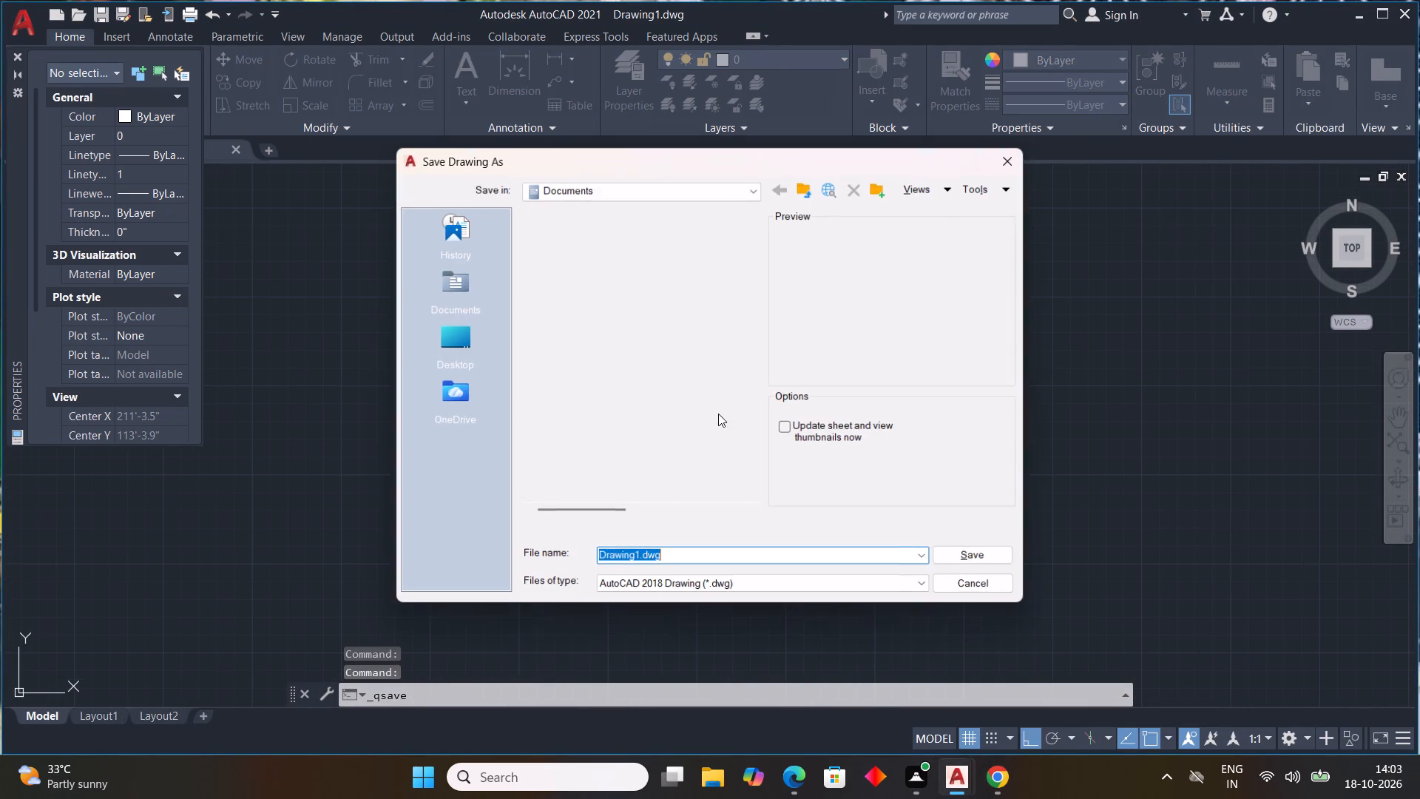
{"action": "left_click_drag", "start_coordinate": [679, 559], "coordinate": [286, 548]}
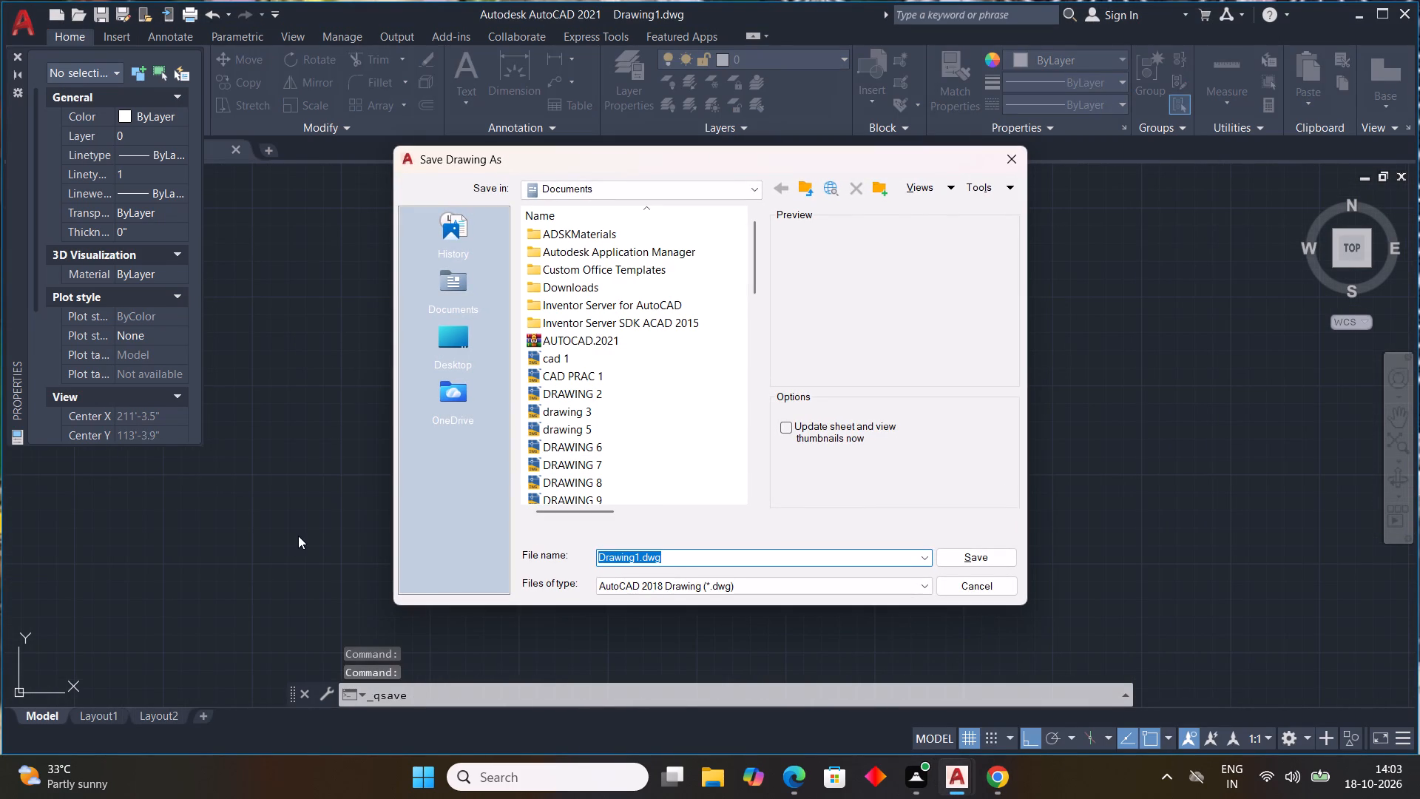
{"action": "type", "text": "task"}
{"action": "key", "text": "space"}
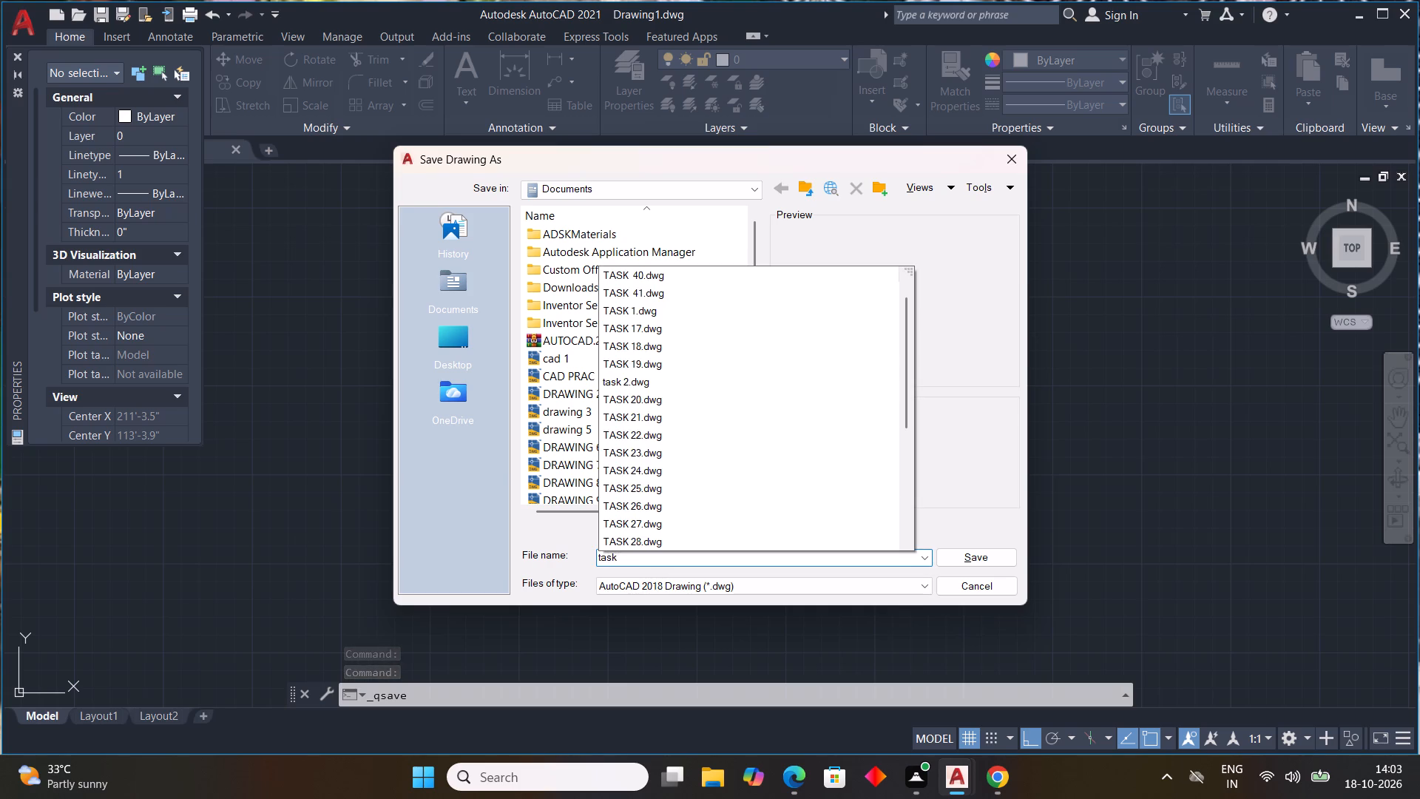
{"action": "scroll", "coordinate": [597, 442], "scroll_direction": "down", "scroll_amount": 2}
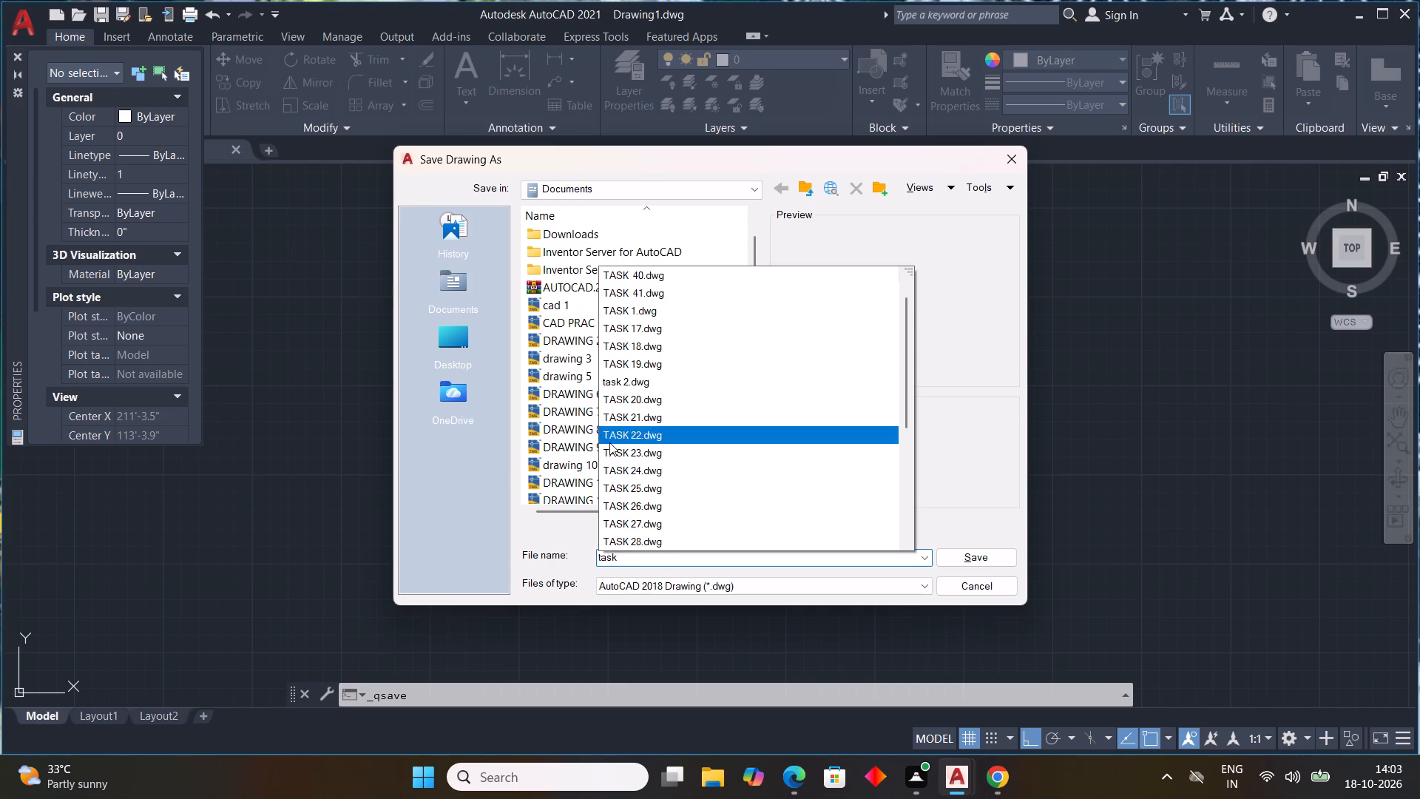
{"action": "scroll", "coordinate": [609, 442], "scroll_direction": "down", "scroll_amount": 2}
{"action": "scroll", "coordinate": [661, 510], "scroll_direction": "down", "scroll_amount": 9}
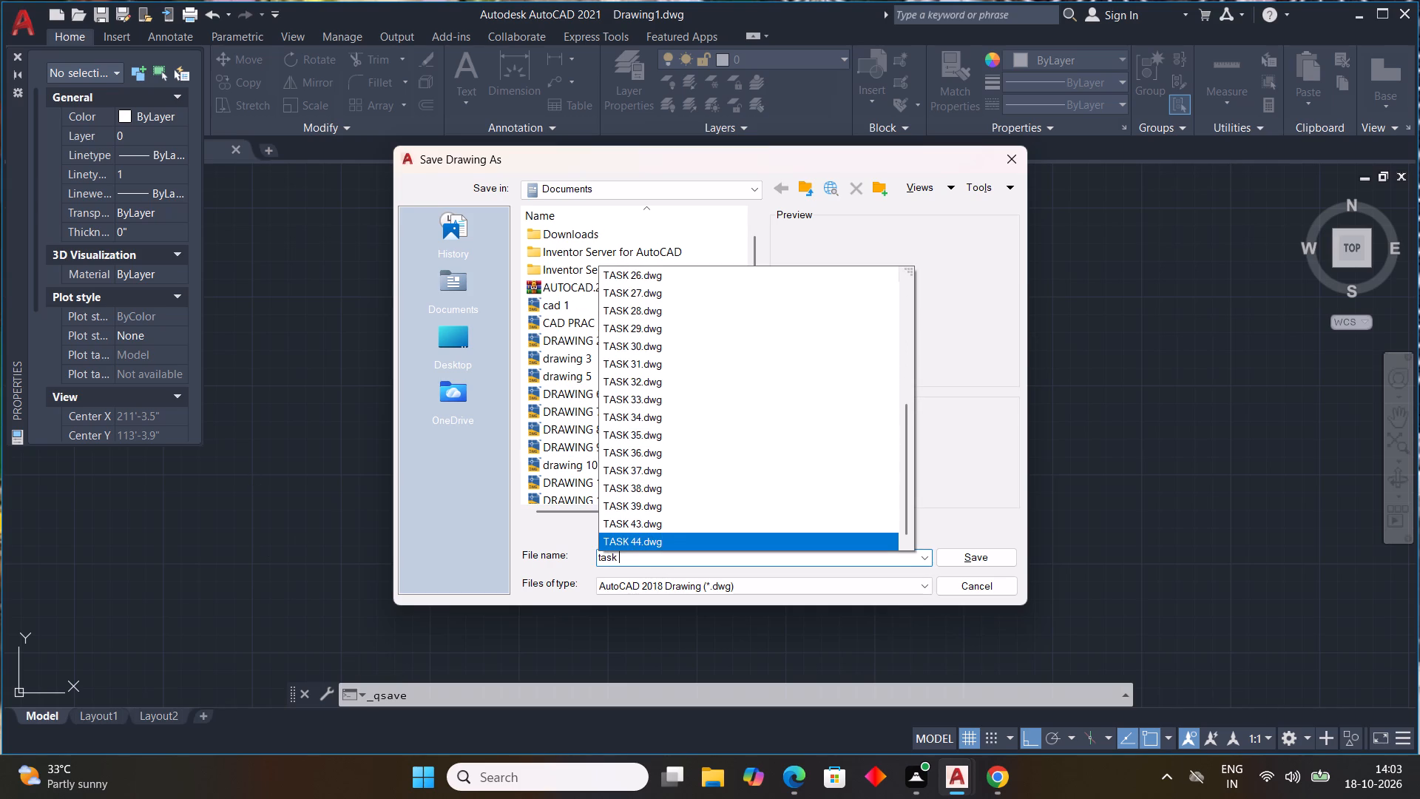
{"action": "type", "text": "45"}
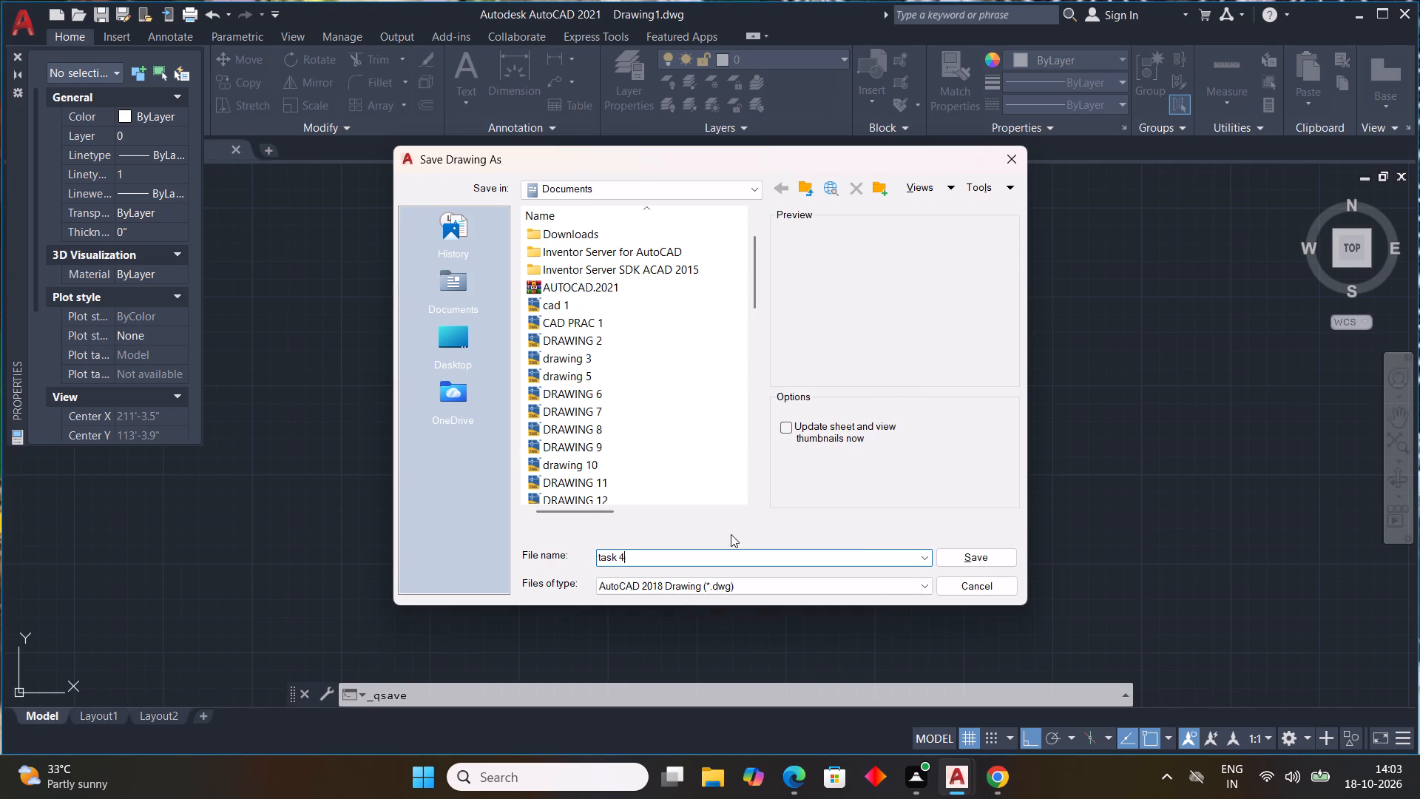
{"action": "left_click", "coordinate": [968, 549]}
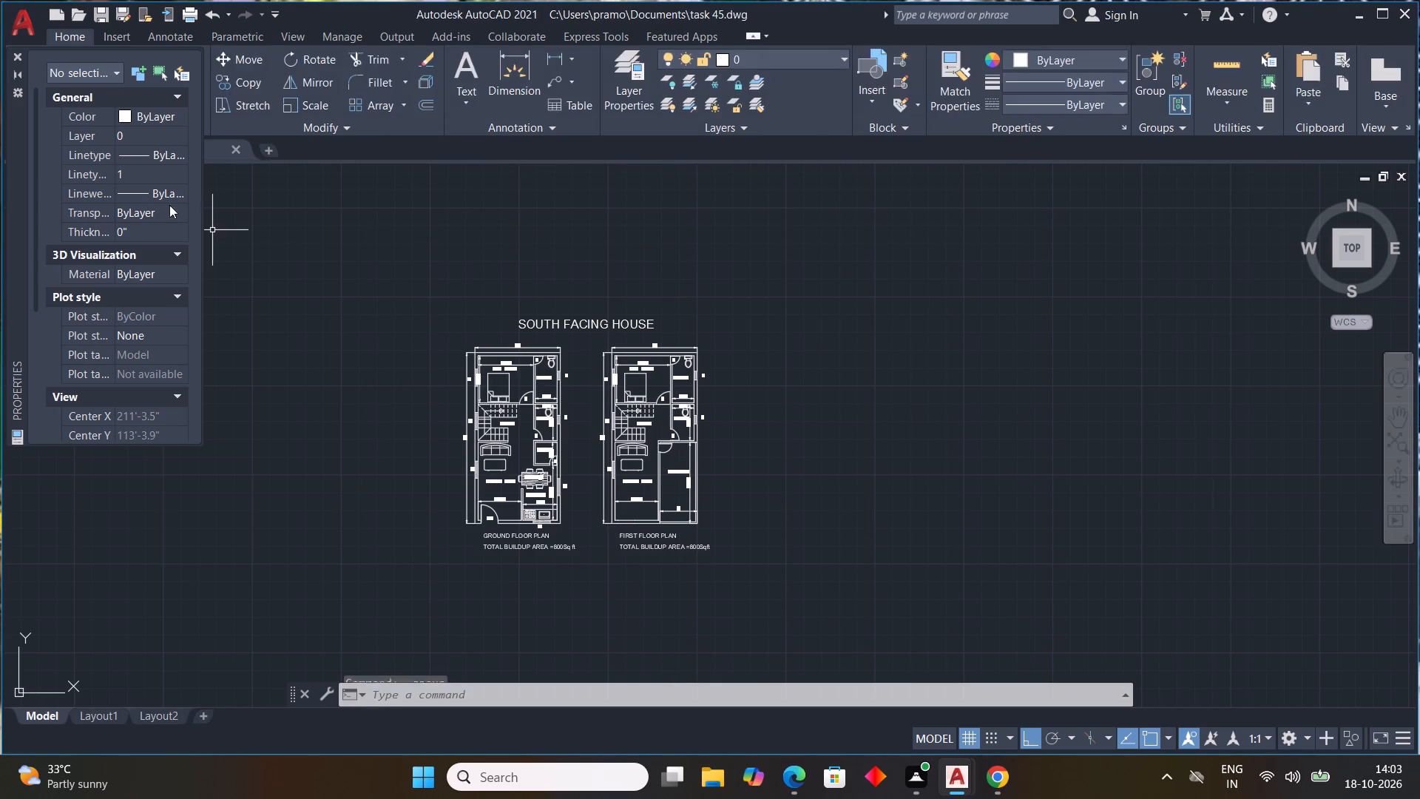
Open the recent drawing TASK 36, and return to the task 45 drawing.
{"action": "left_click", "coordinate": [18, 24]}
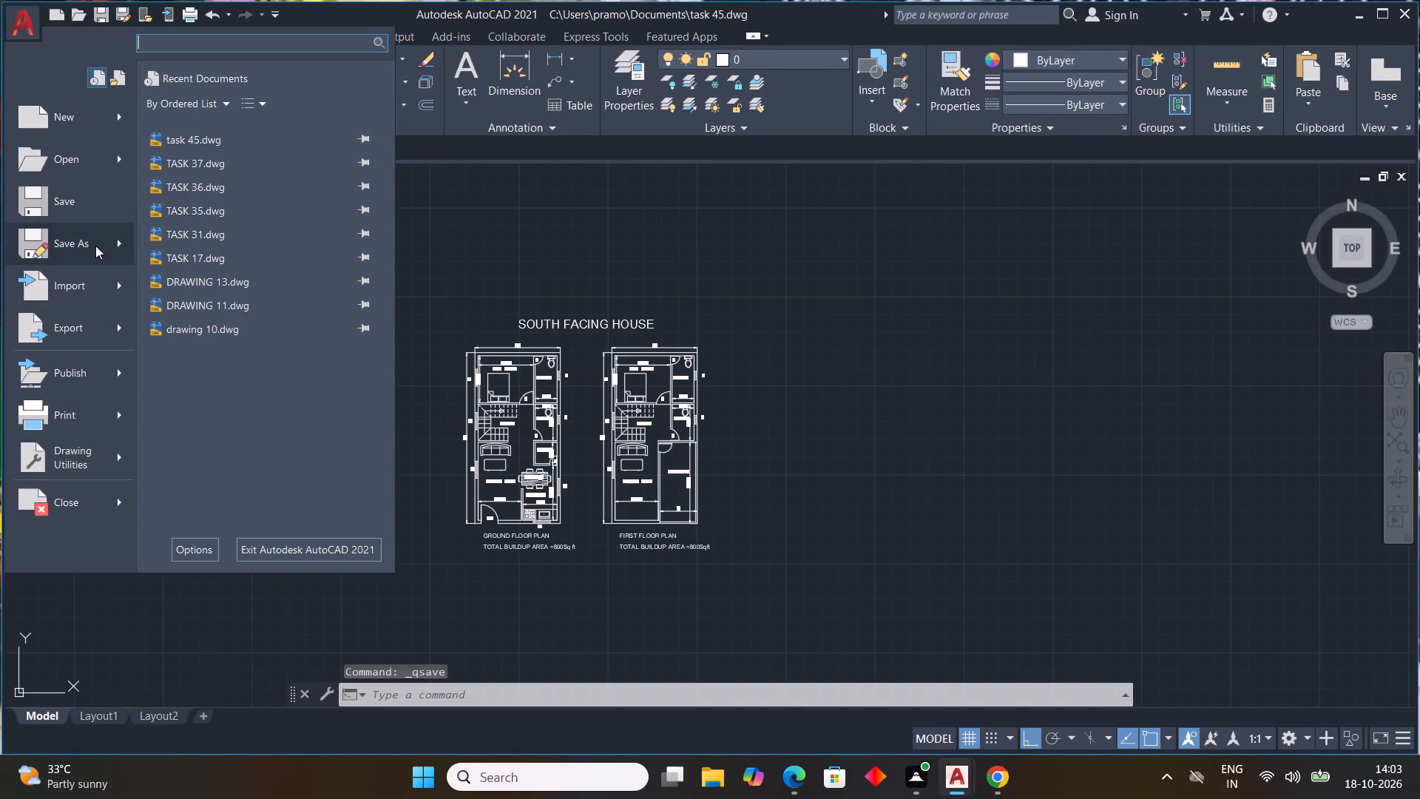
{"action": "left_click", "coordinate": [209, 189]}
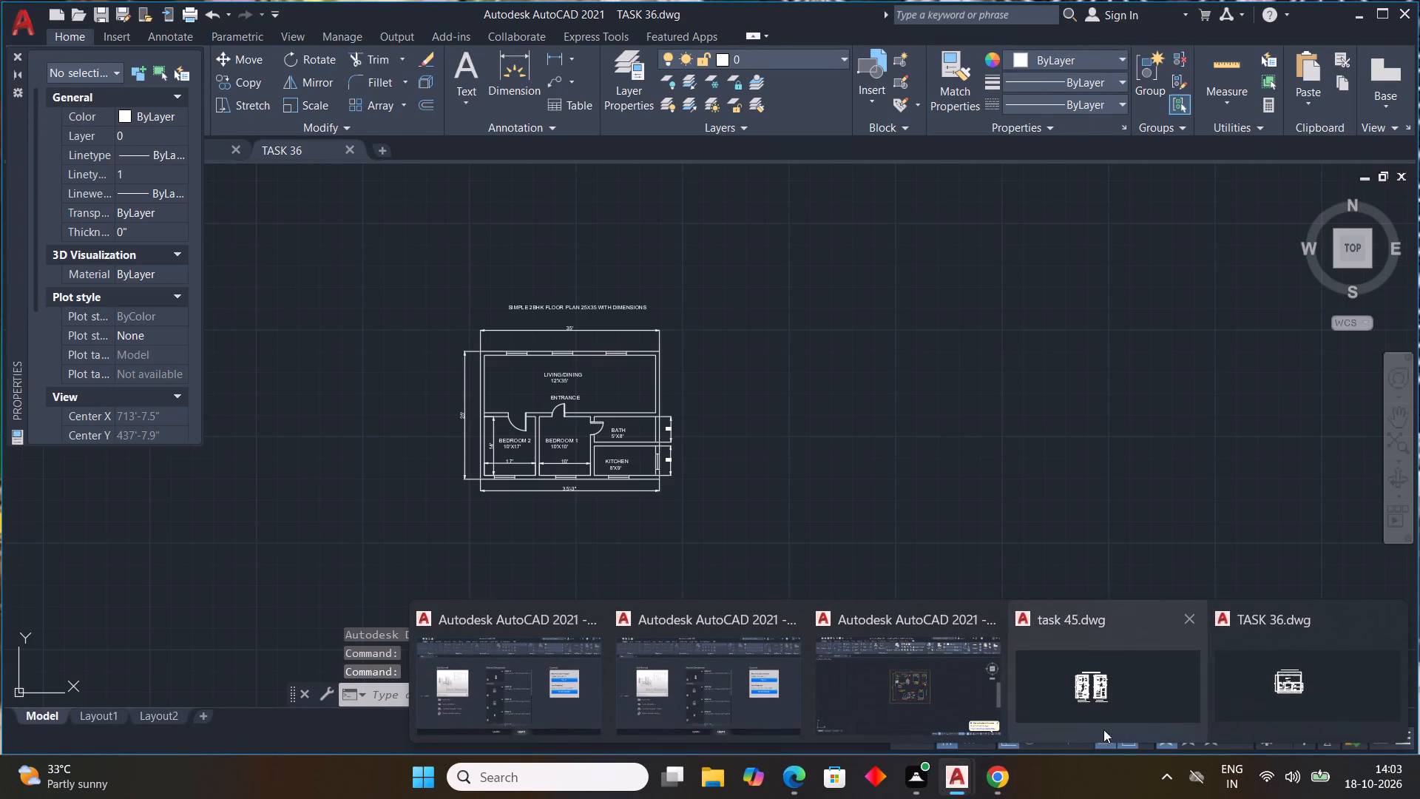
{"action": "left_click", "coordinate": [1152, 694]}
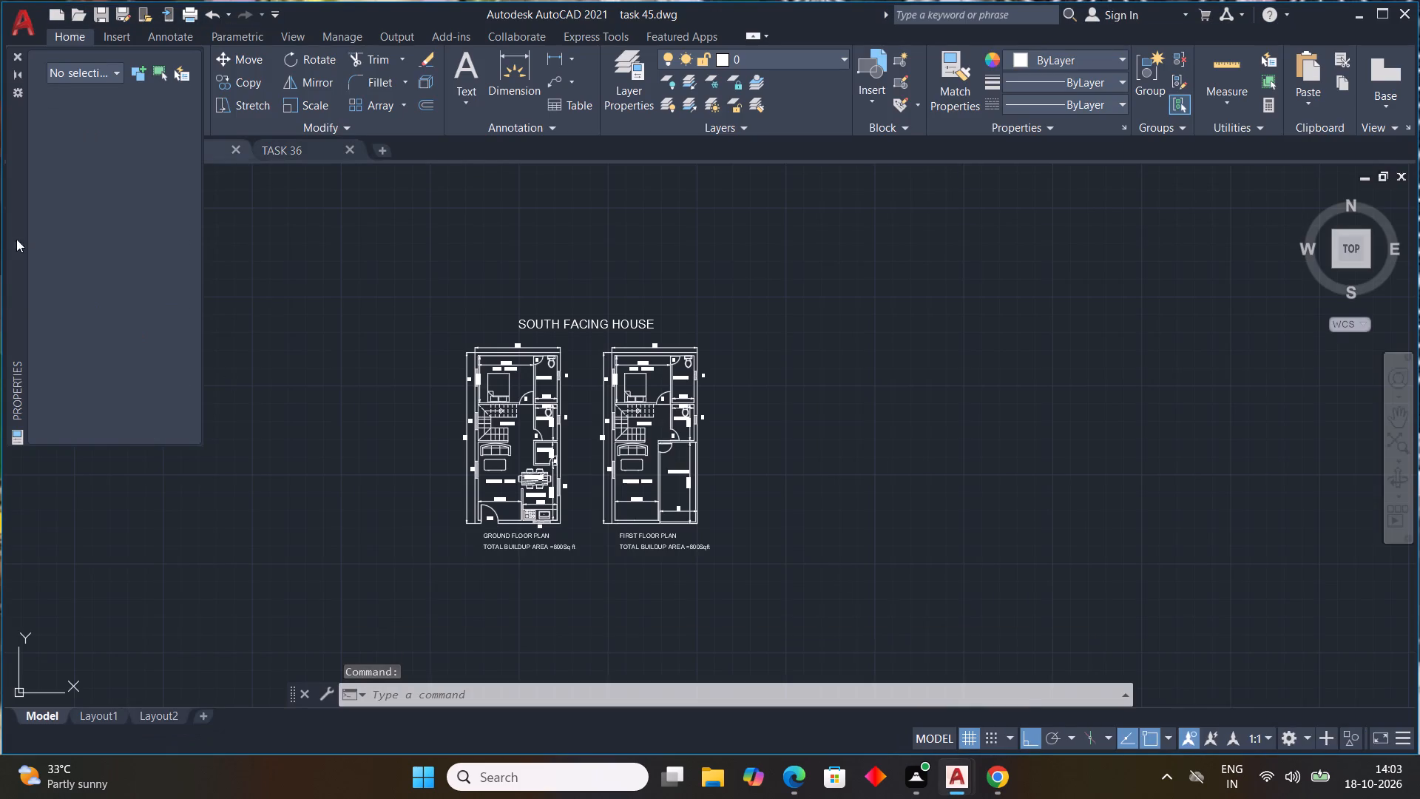
Save the drawing again in Documents as task 45, an AutoCAD 2018 drawing, replacing the existing file.
{"action": "left_click", "coordinate": [23, 26]}
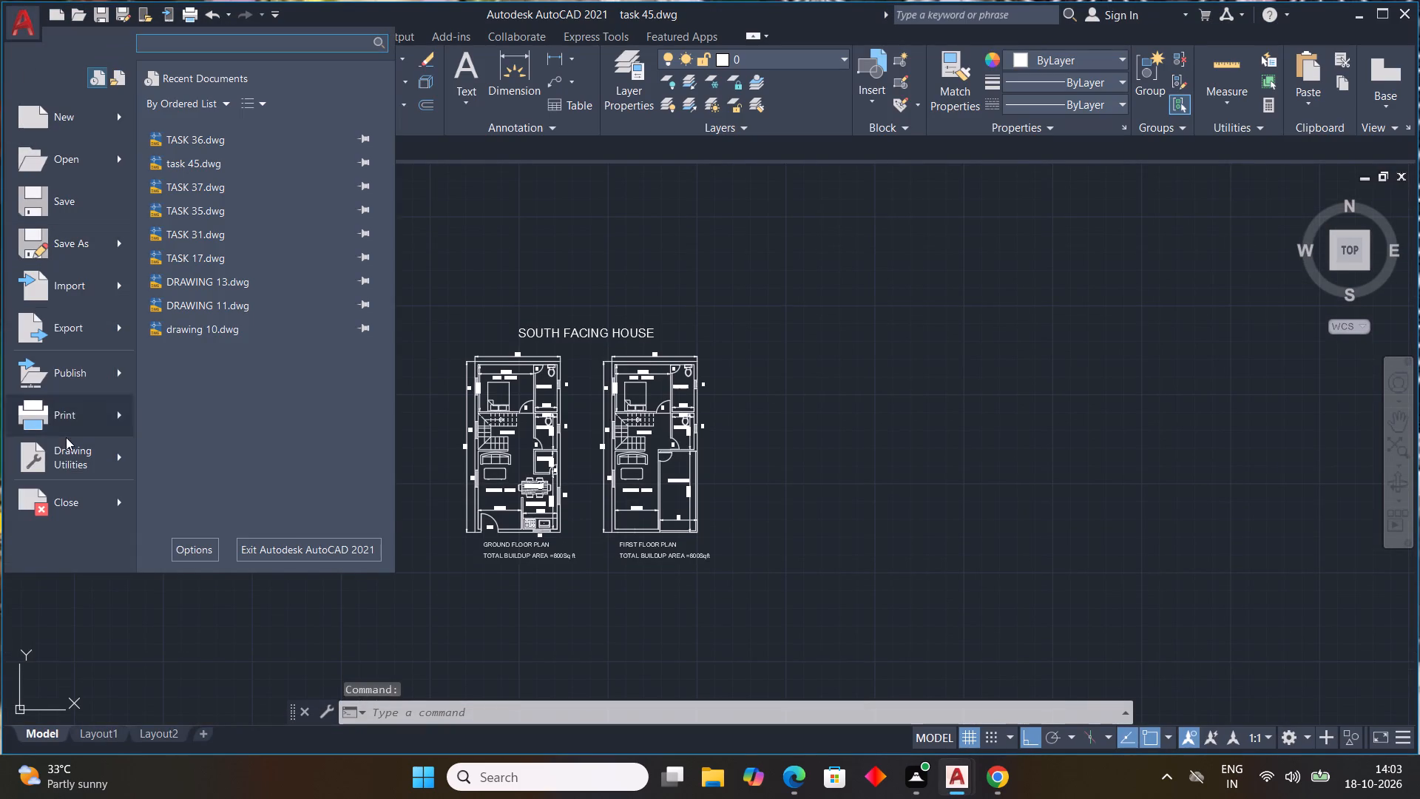
{"action": "left_click", "coordinate": [120, 248]}
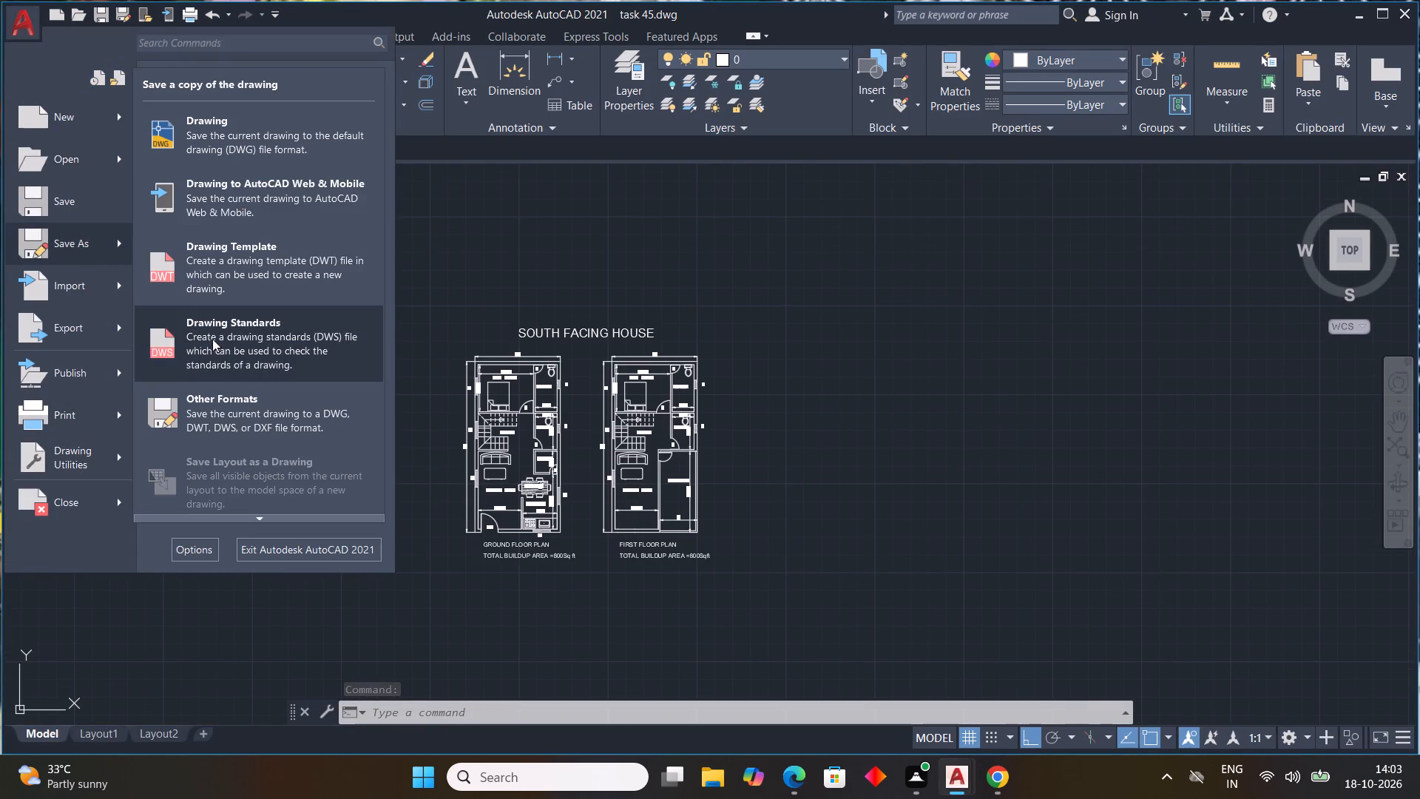
{"action": "left_click", "coordinate": [75, 250]}
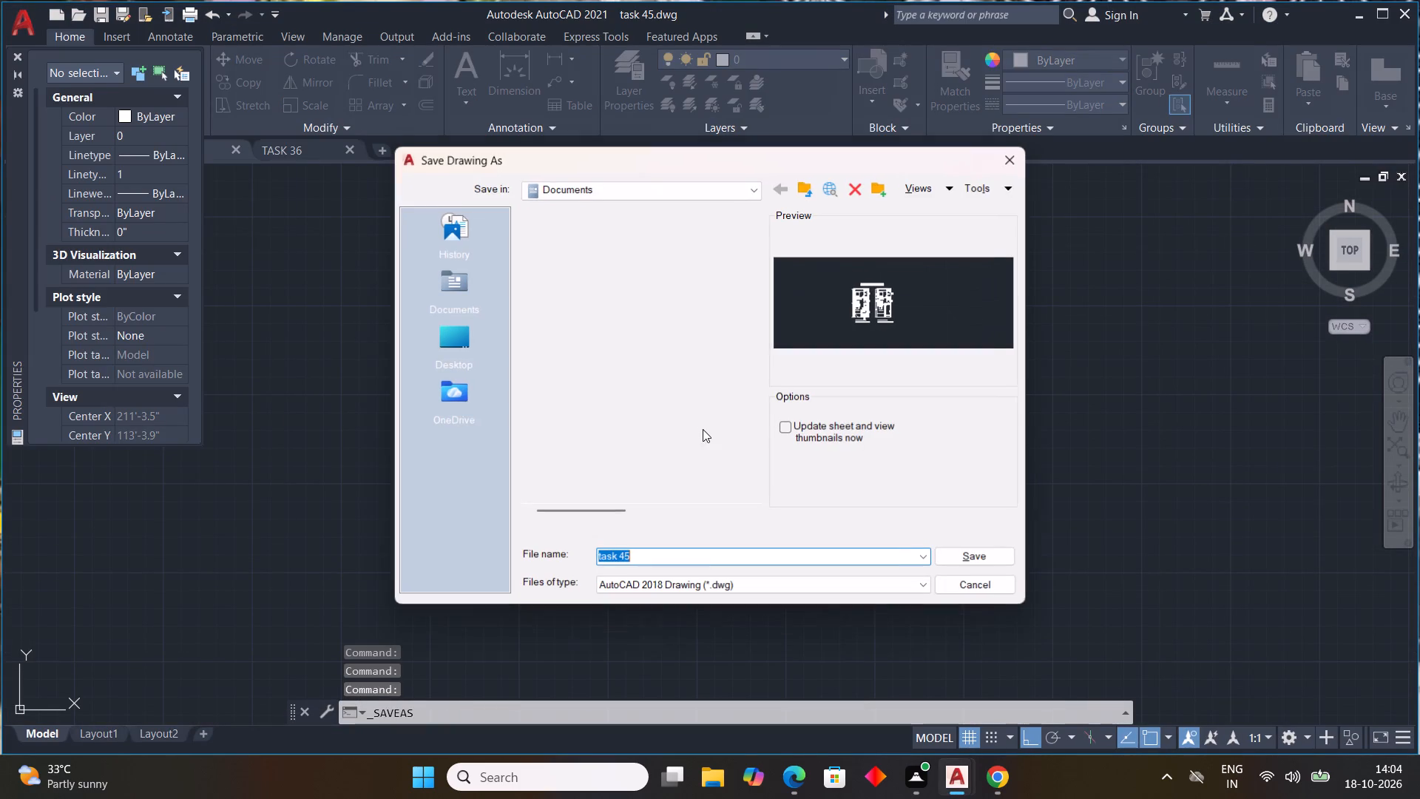
{"action": "left_click", "coordinate": [997, 554]}
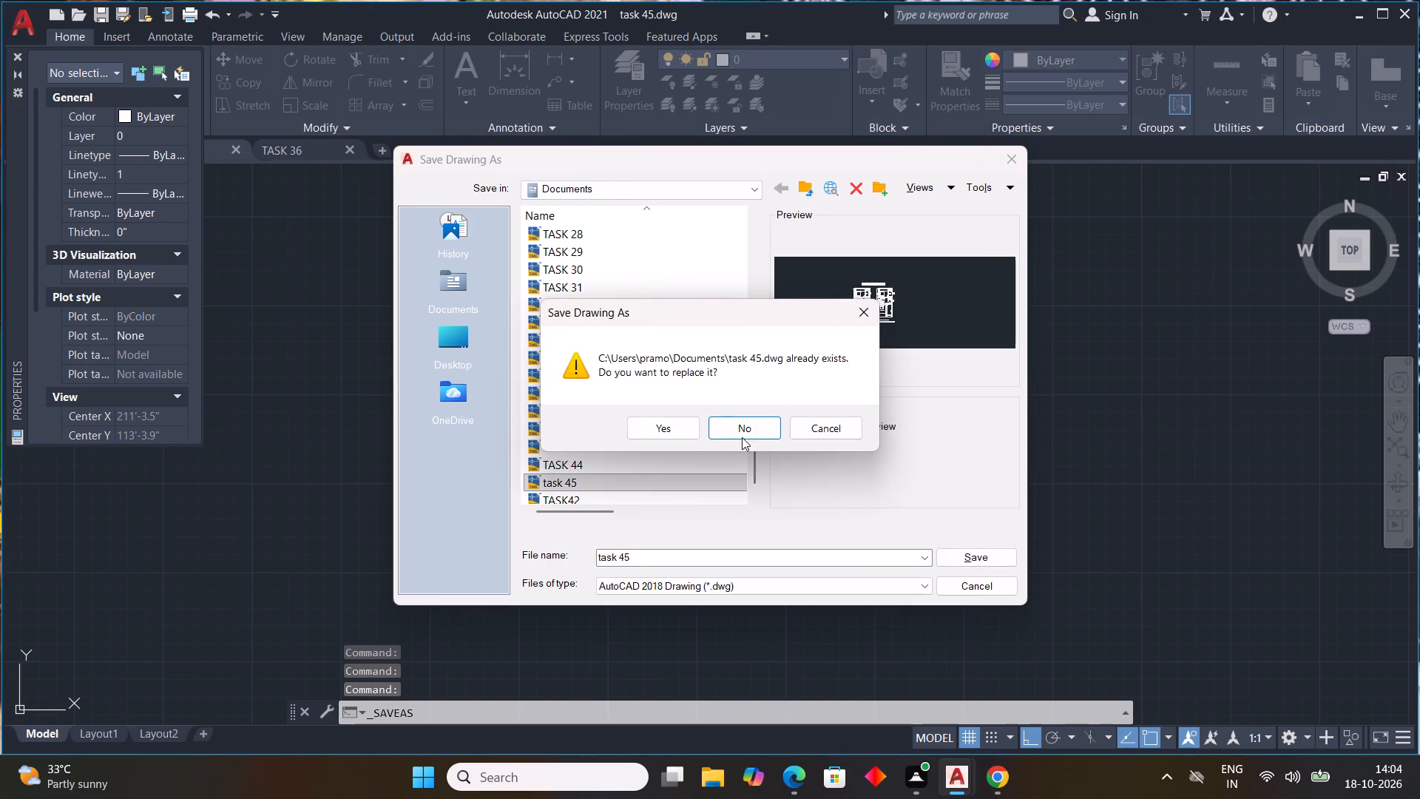
{"action": "left_click", "coordinate": [689, 421]}
Set up a plot with AutoCAD PDF (High Quality Print).pc3, using a window around both floor plans, the title and area notes.
{"action": "left_click", "coordinate": [19, 31]}
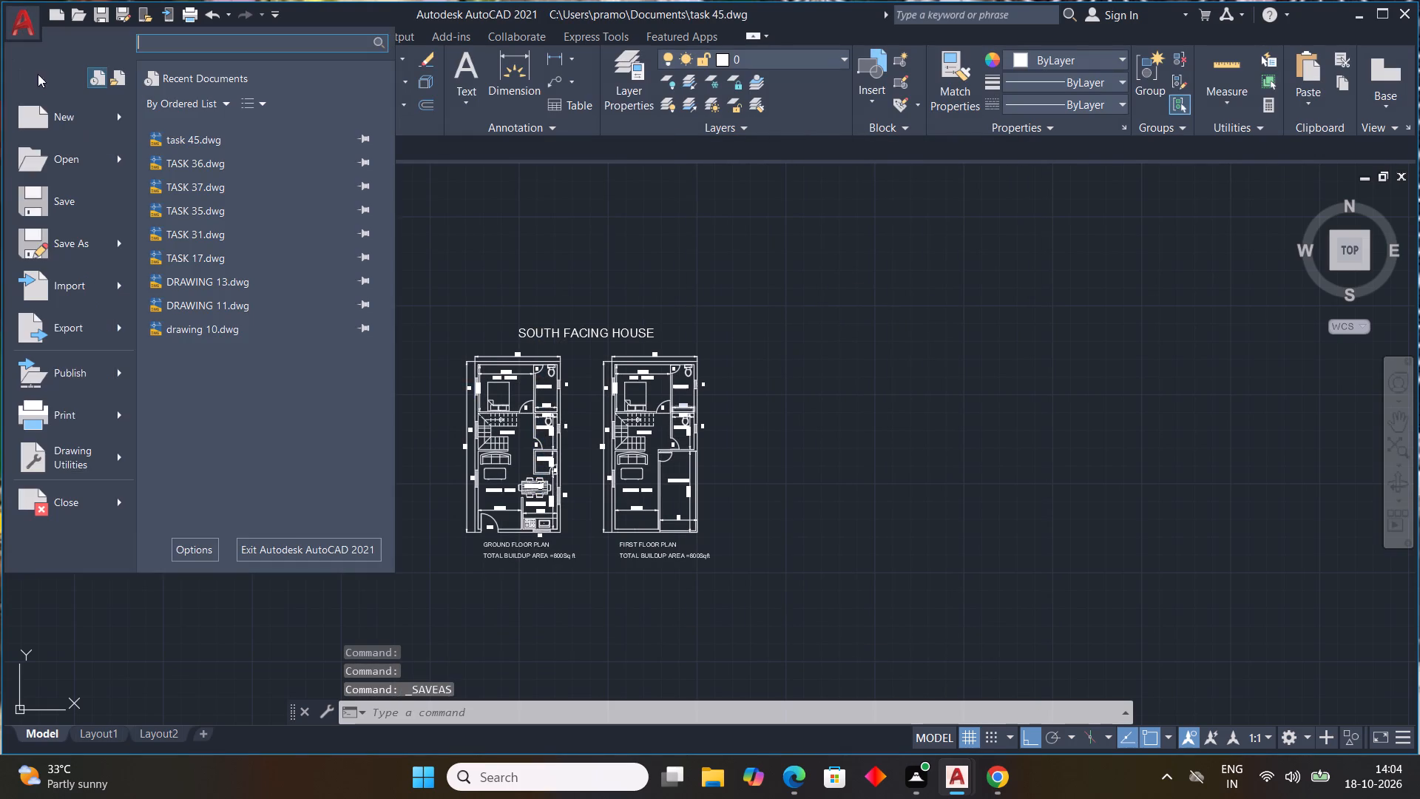
{"action": "left_click", "coordinate": [77, 415]}
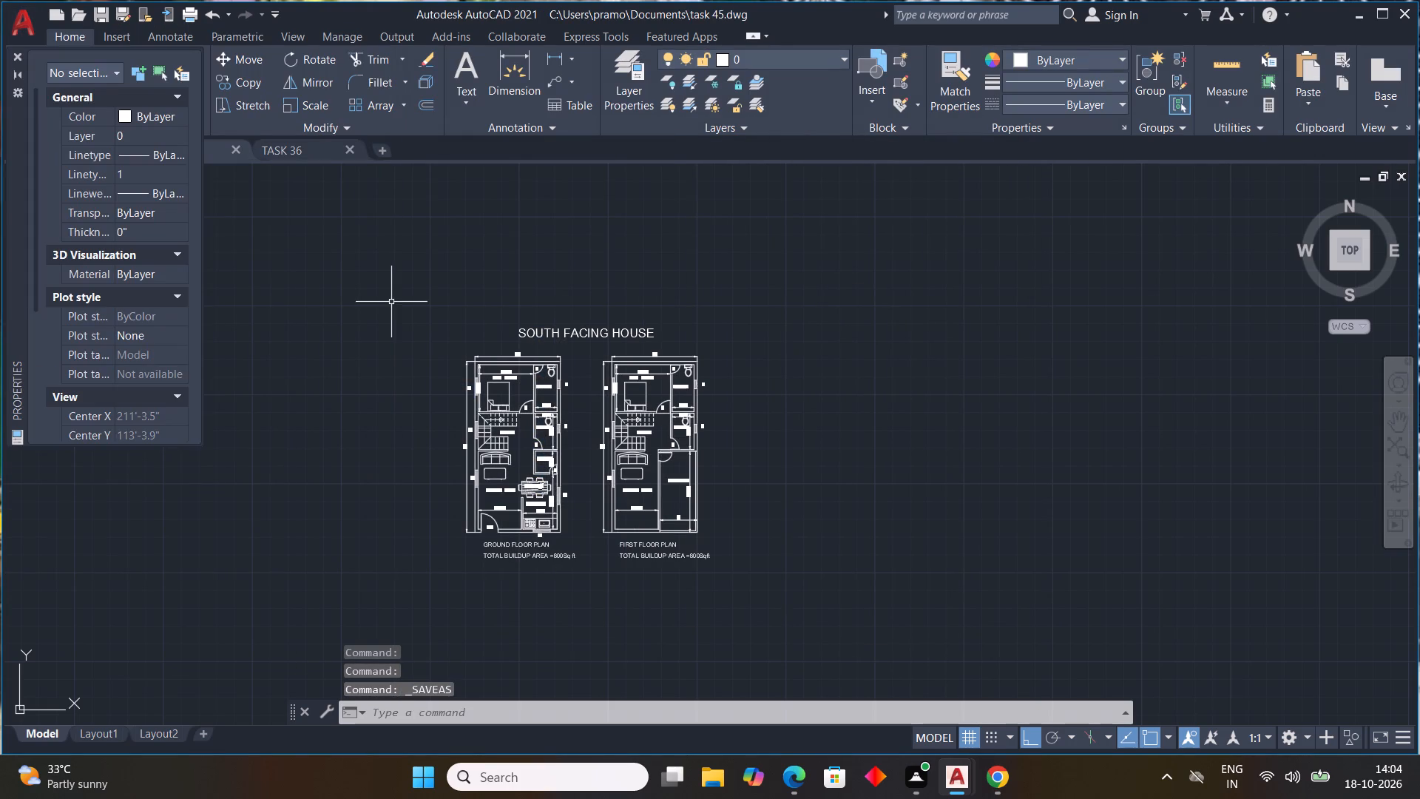
{"action": "left_click", "coordinate": [621, 254]}
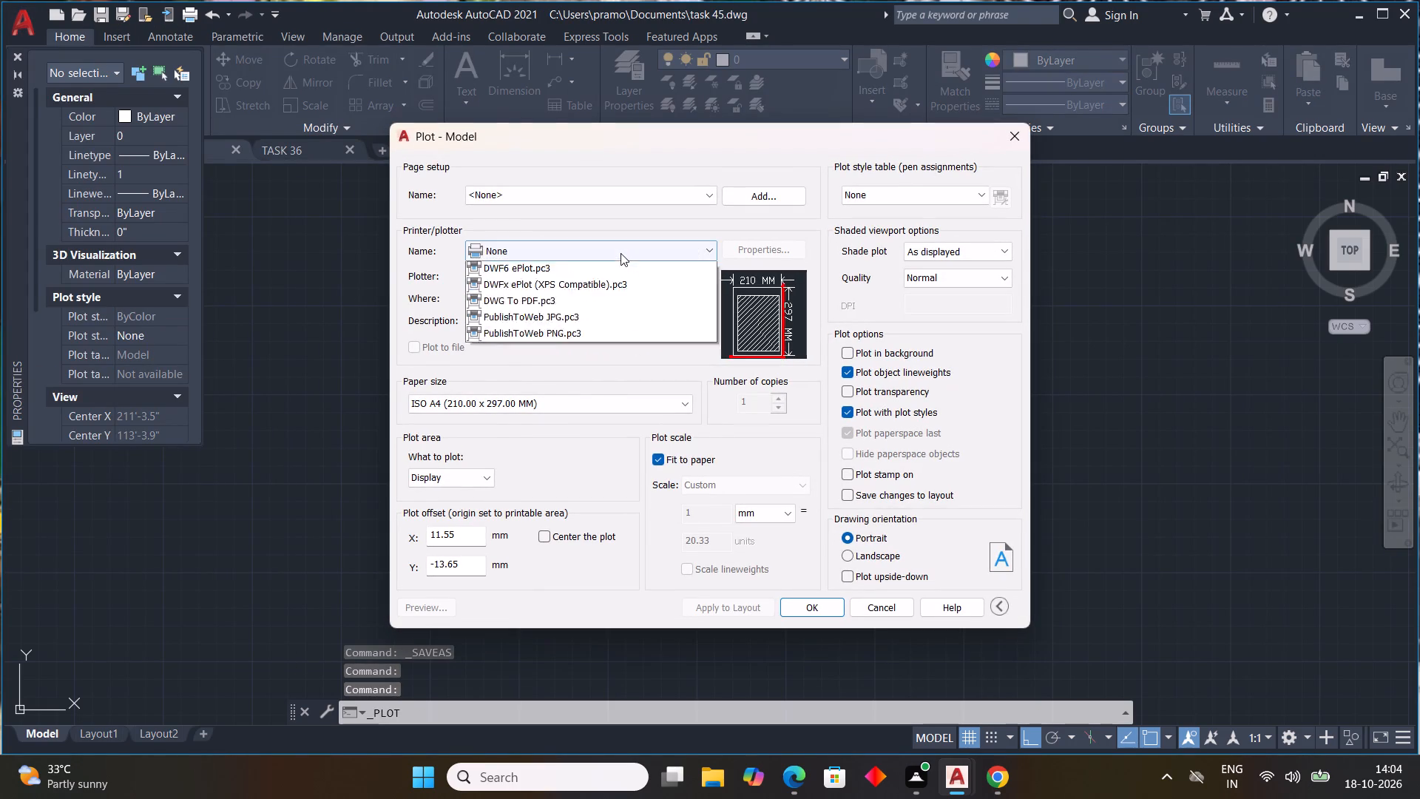
{"action": "left_click", "coordinate": [551, 336]}
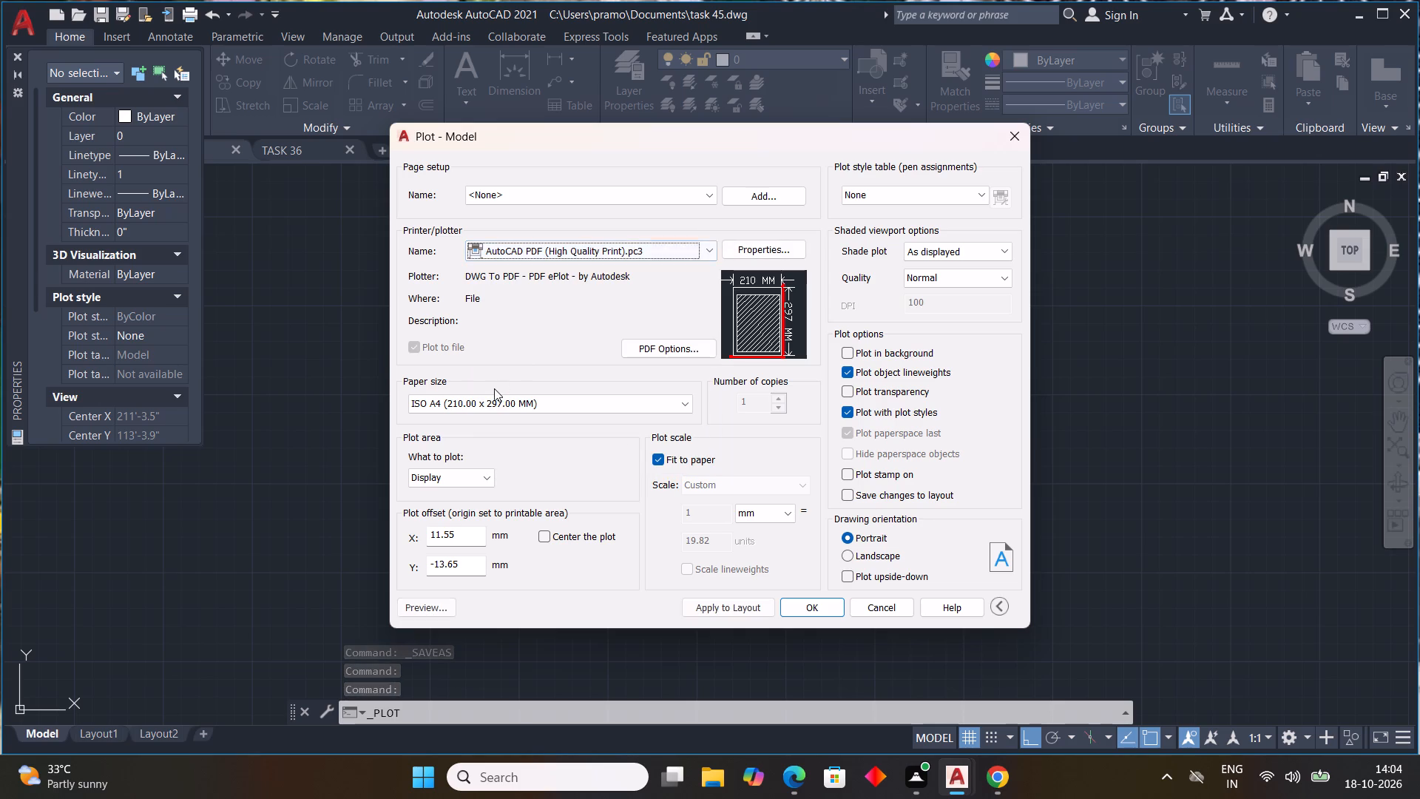
{"action": "left_click", "coordinate": [479, 481]}
{"action": "left_click", "coordinate": [476, 527]}
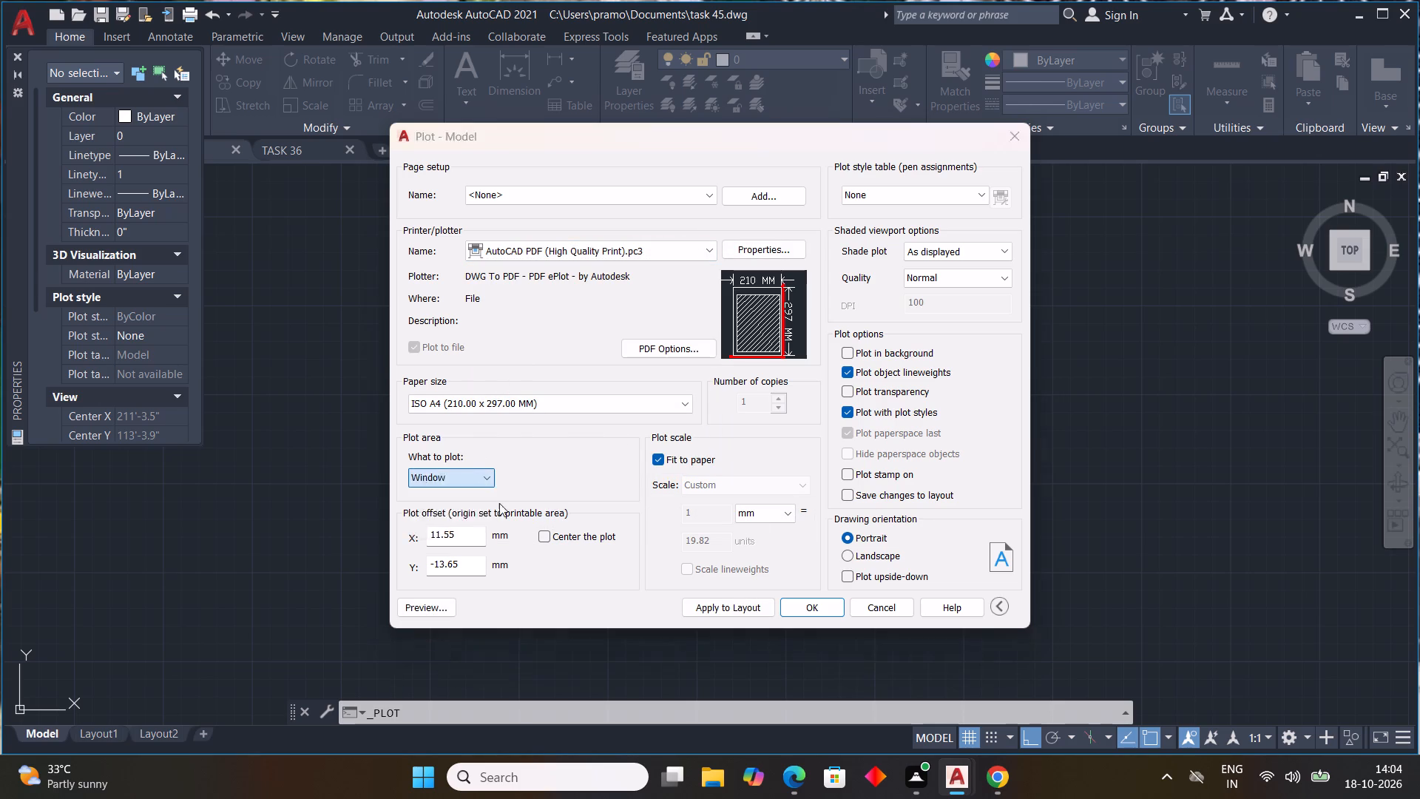
{"action": "left_click", "coordinate": [427, 297]}
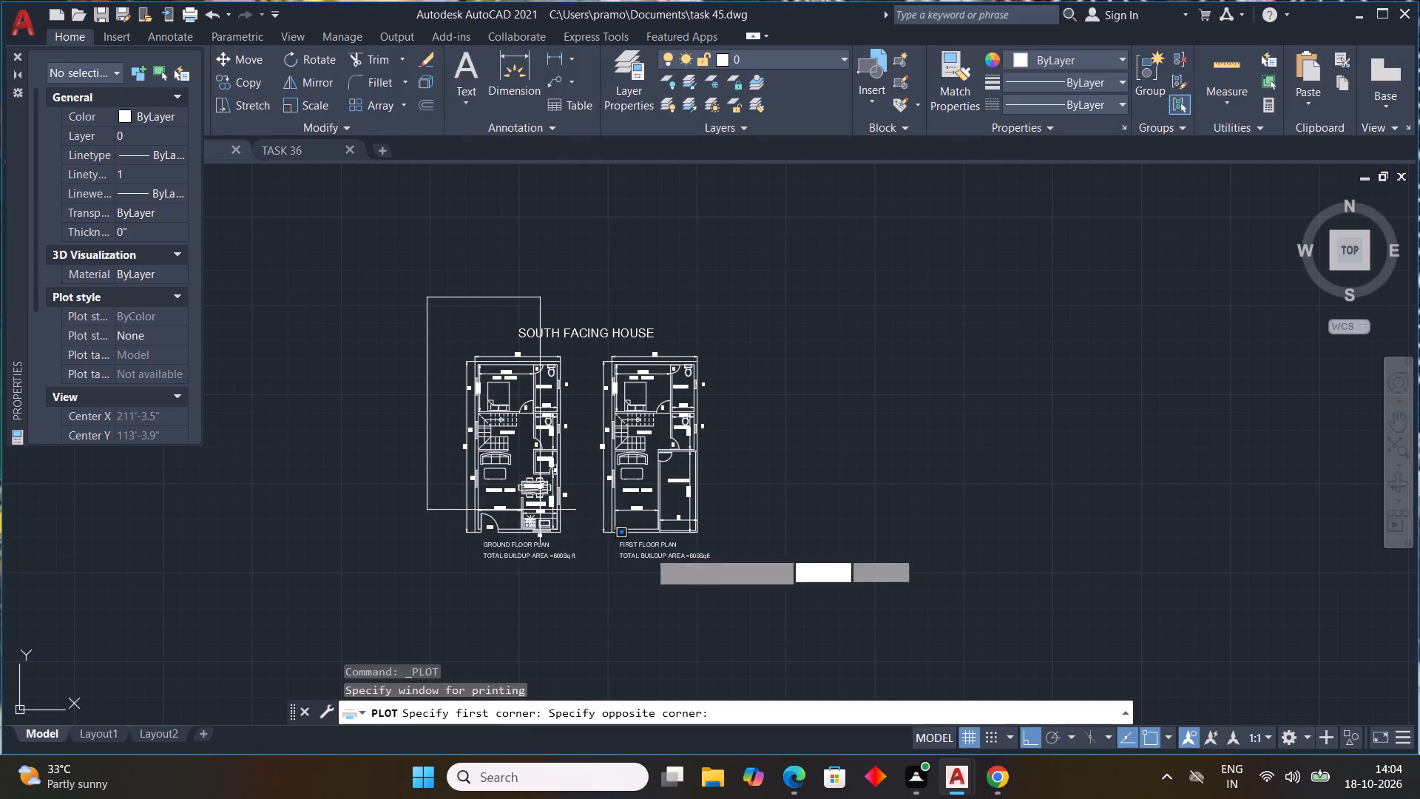
{"action": "left_click", "coordinate": [746, 596]}
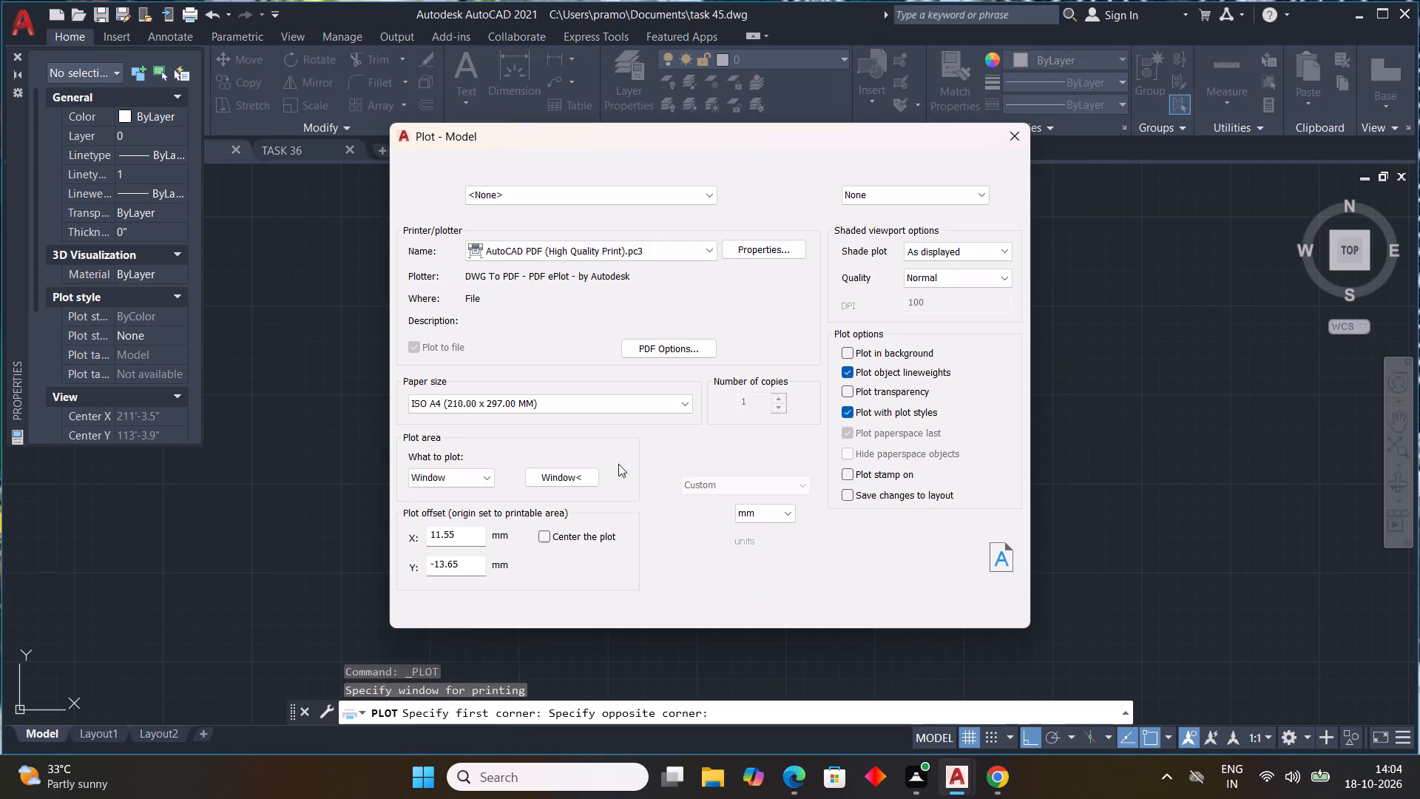
{"action": "right_click_drag", "start_coordinate": [566, 584], "coordinate": [29, 741]}
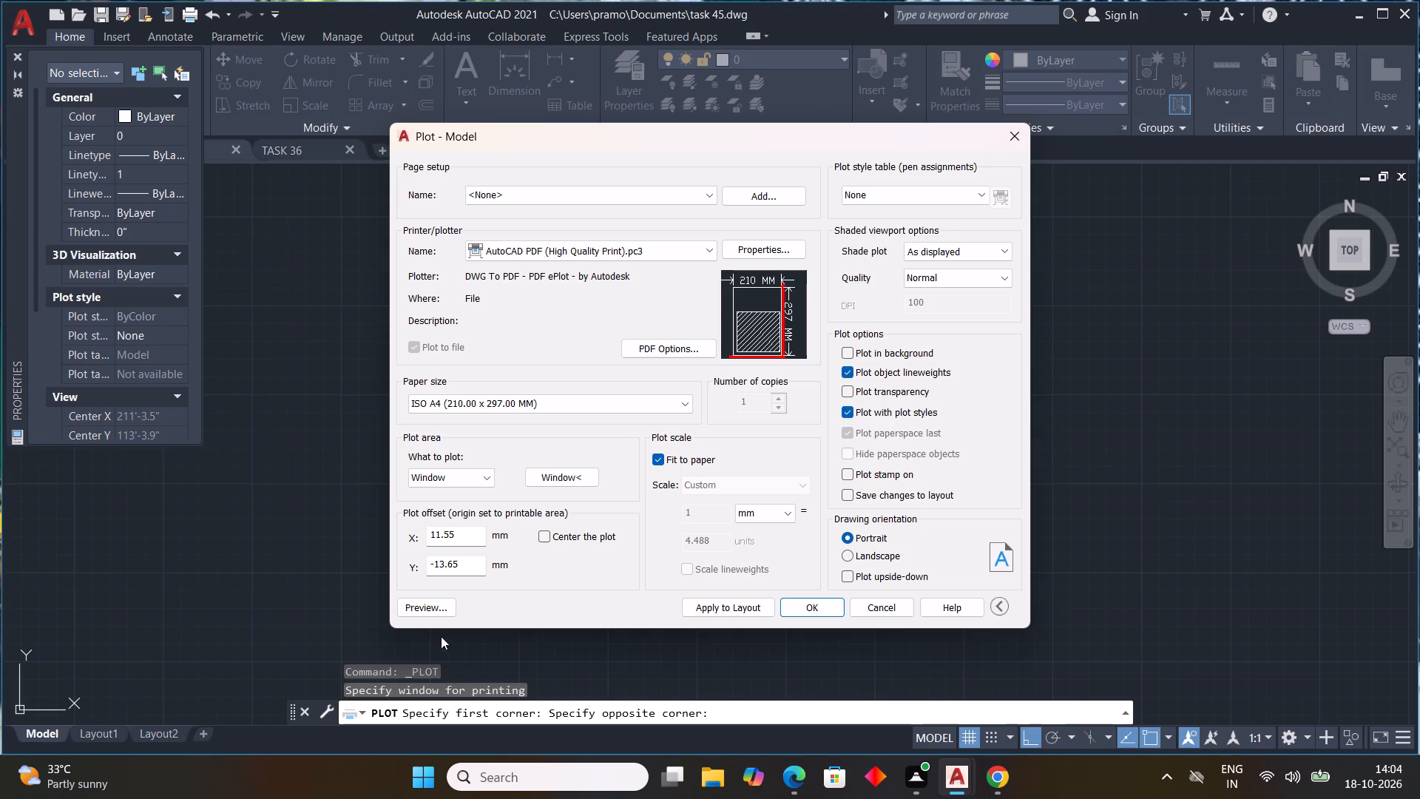
Center the plot on the paper, set the plot scale units to inches, and apply the settings to the layout.
{"action": "left_click", "coordinate": [538, 535]}
{"action": "left_click", "coordinate": [774, 519]}
{"action": "left_click", "coordinate": [762, 530]}
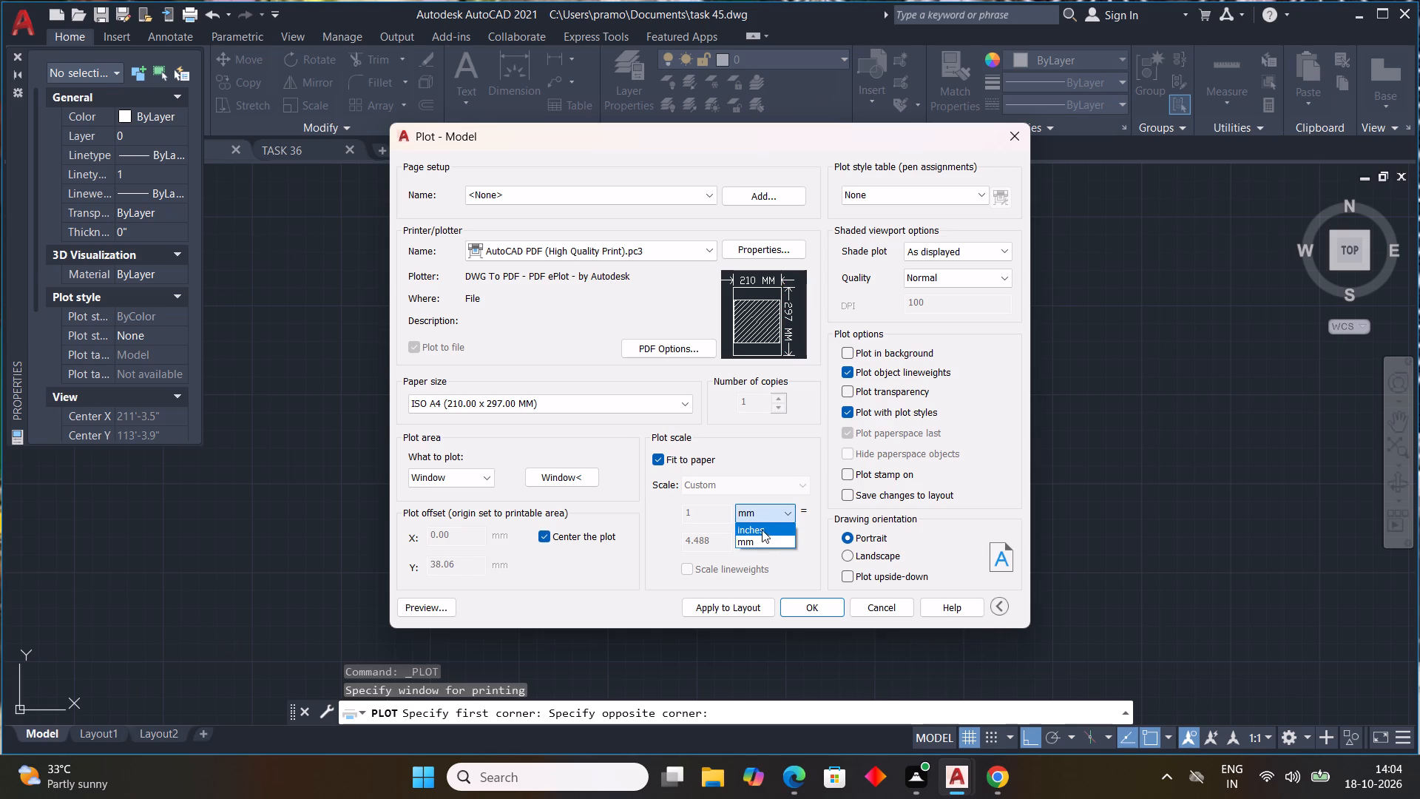
{"action": "left_click", "coordinate": [741, 613]}
Plot the drawing to Documents as task 45-Model.pdf, and return from the opened PDF to the drawing.
{"action": "left_click", "coordinate": [801, 606]}
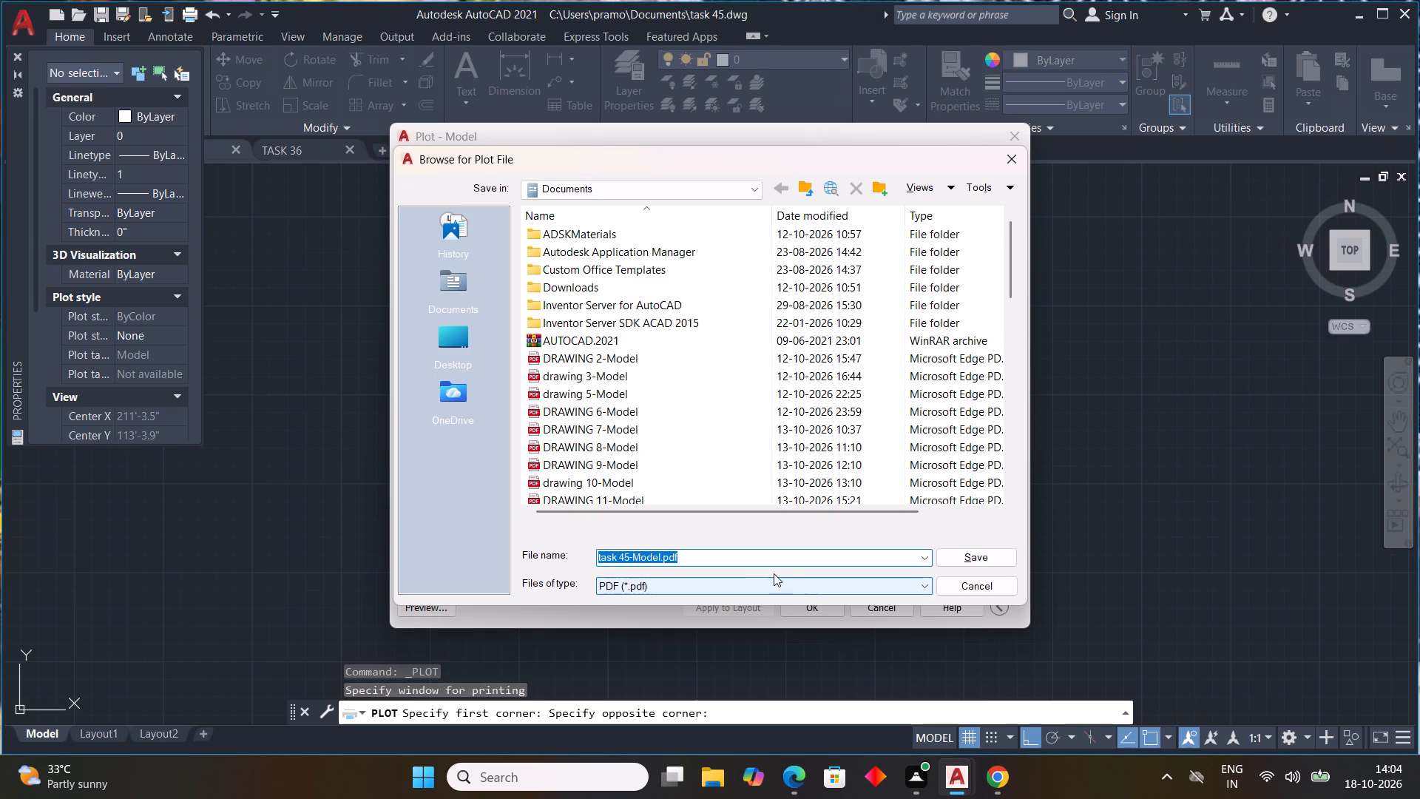
{"action": "left_click", "coordinate": [960, 564]}
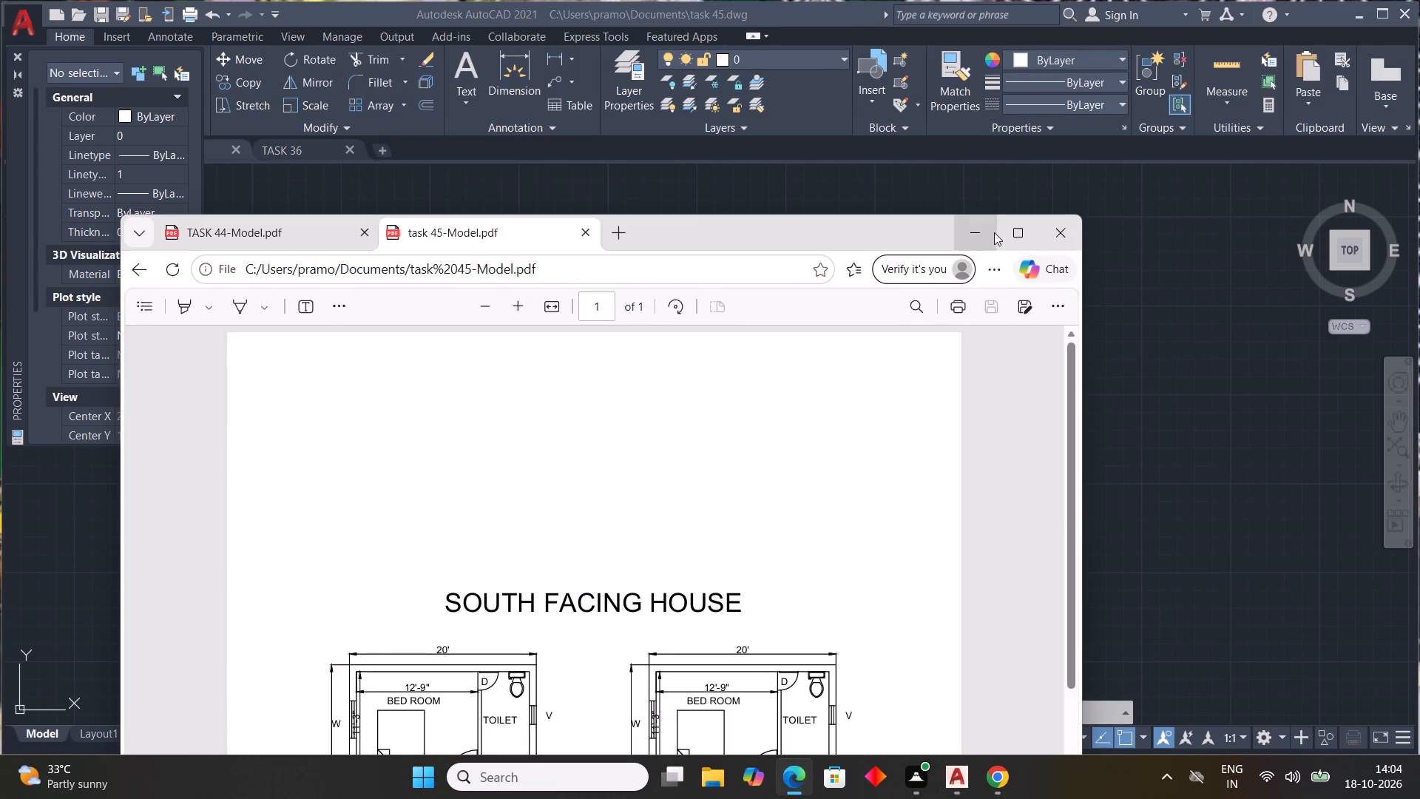
{"action": "left_click", "coordinate": [986, 232]}
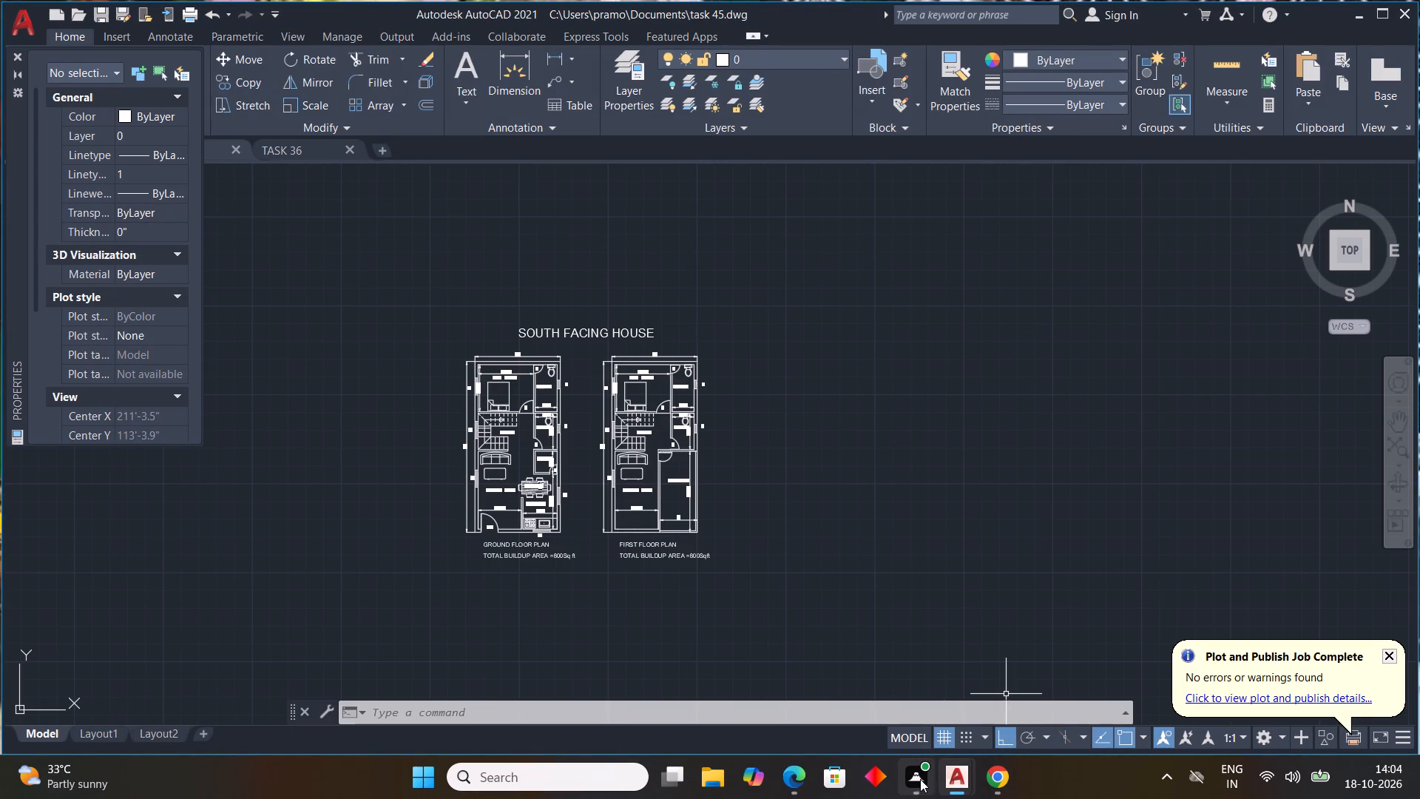